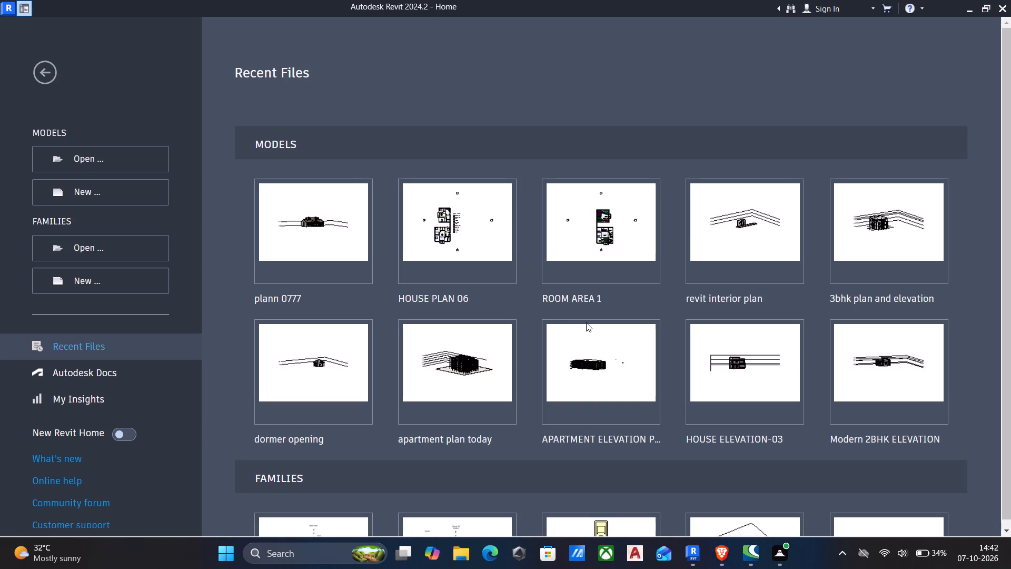
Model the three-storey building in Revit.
Create a new project from the default template file.
left_click(84, 197)
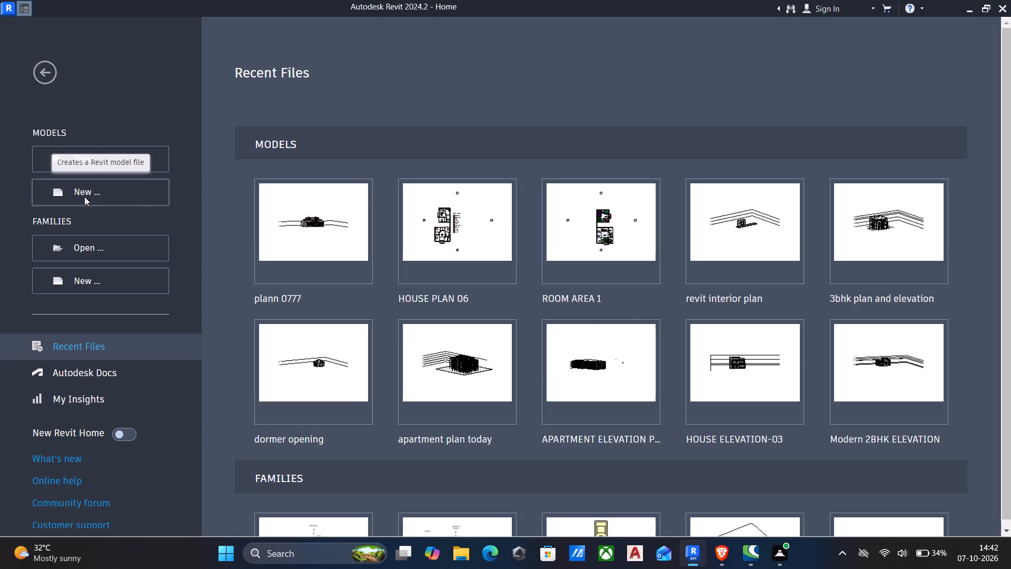
left_click(463, 318)
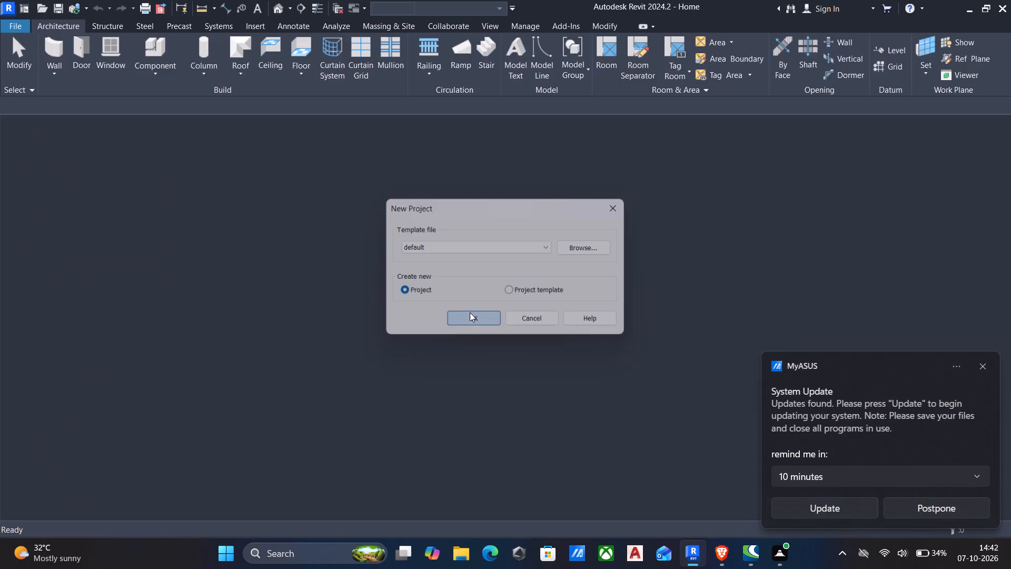
left_click(981, 368)
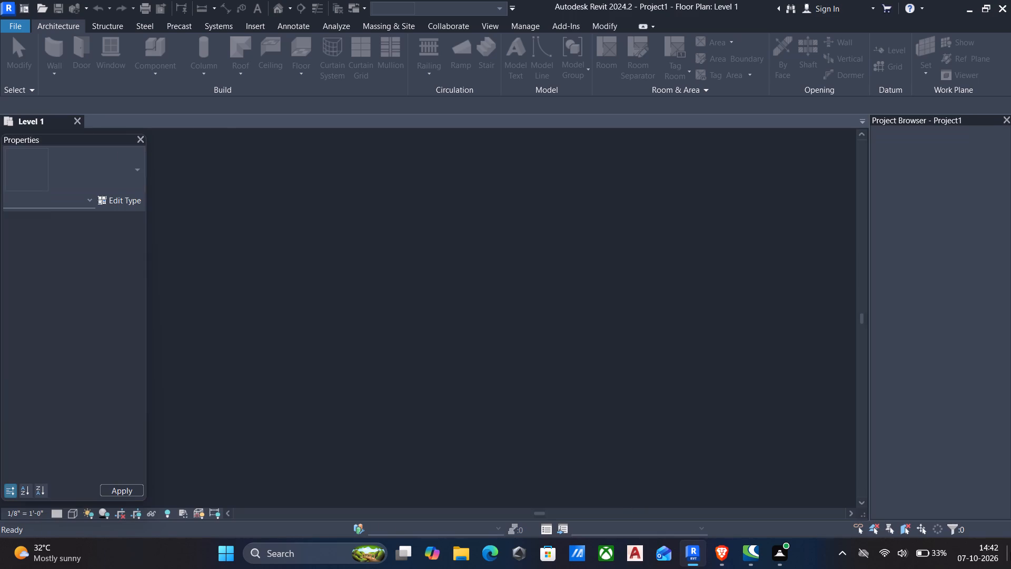
Set the project's length unit format to feet and fractional inches, rounded to the nearest 1/4".
type("un")
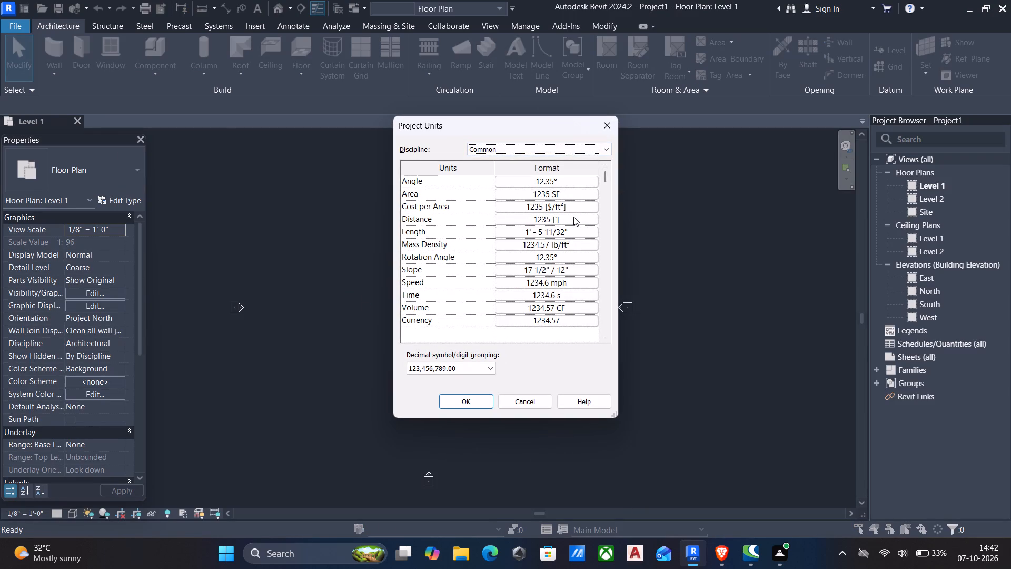
left_click(573, 217)
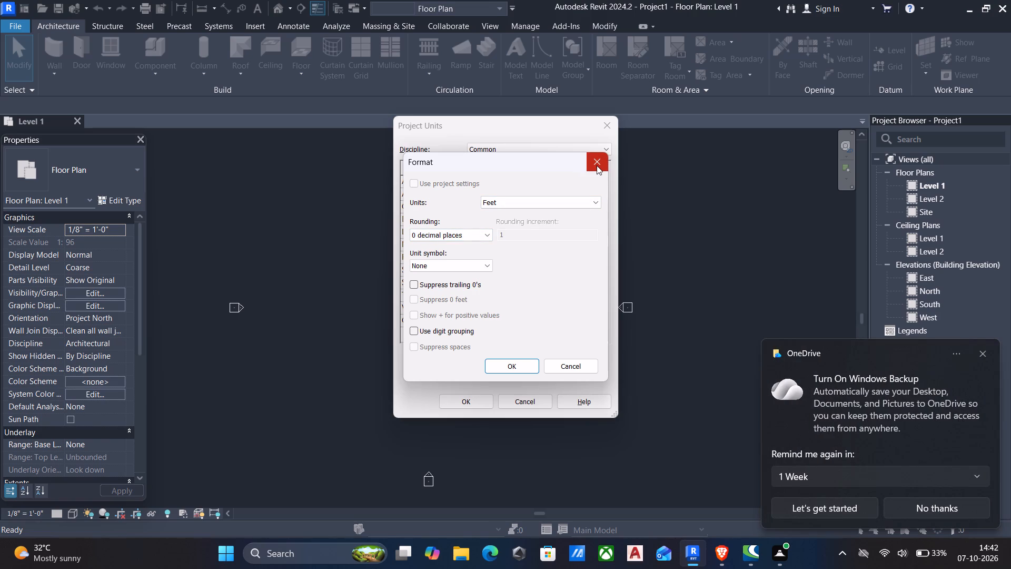
left_click(597, 165)
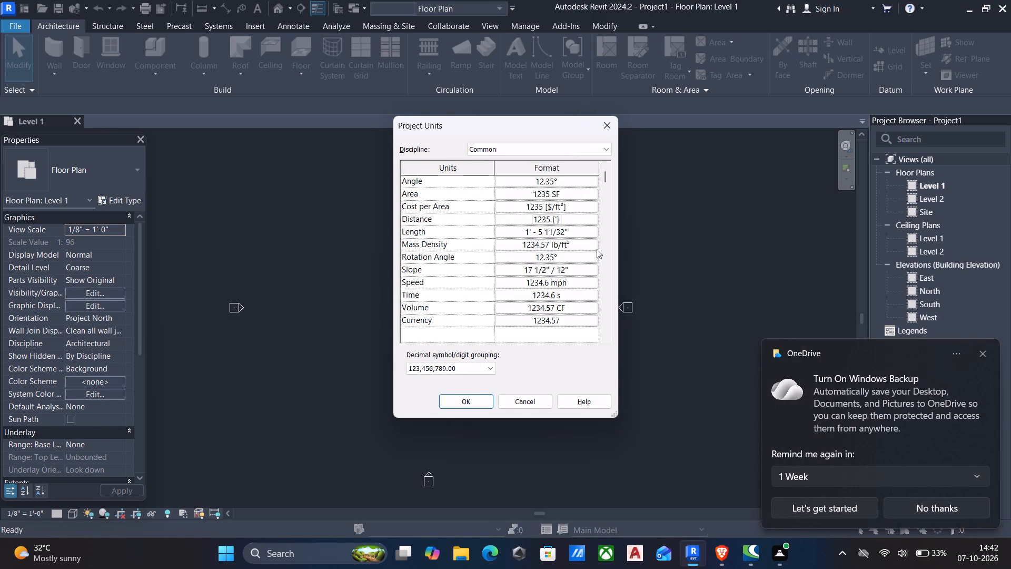
left_click(577, 228)
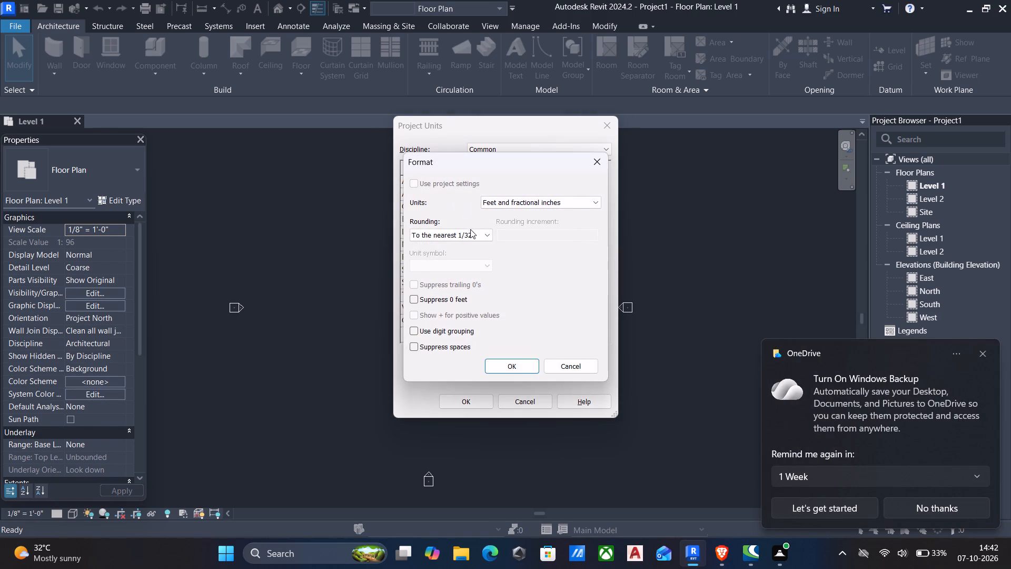
left_click(472, 233)
left_click(445, 277)
left_click(506, 362)
left_click(452, 403)
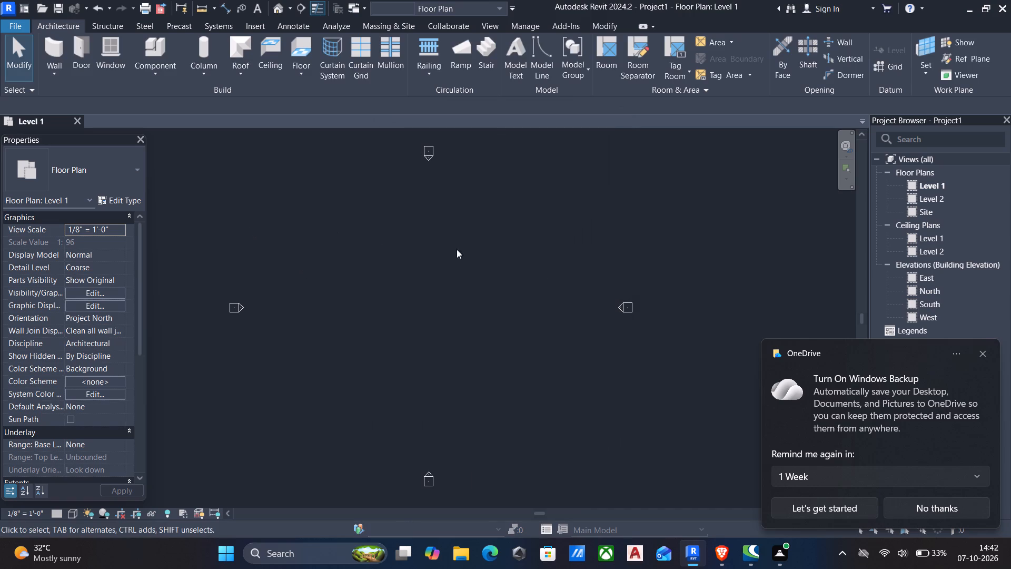
left_click(978, 352)
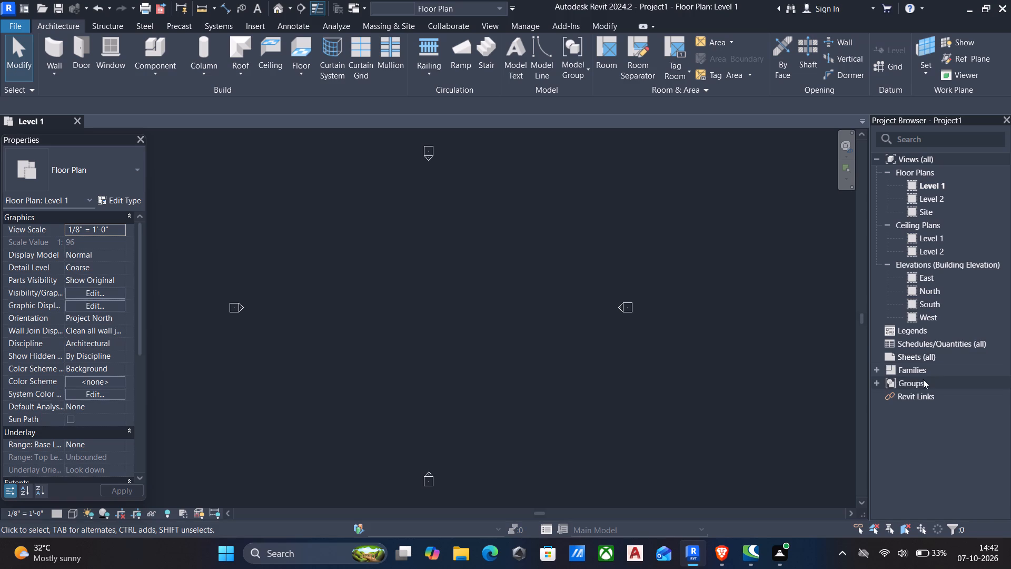
Open the South building elevation view.
left_click(938, 303)
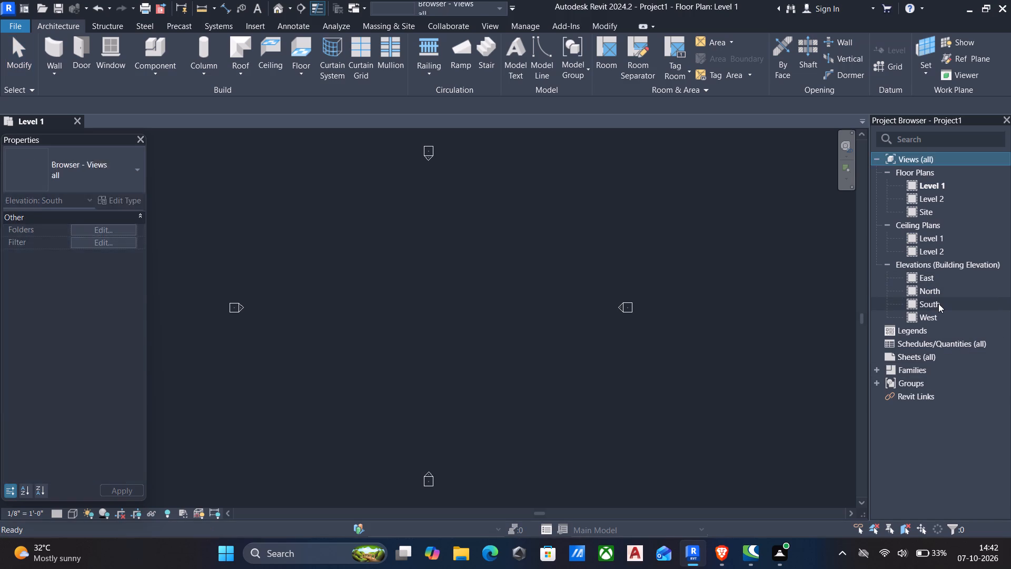
left_click(938, 303)
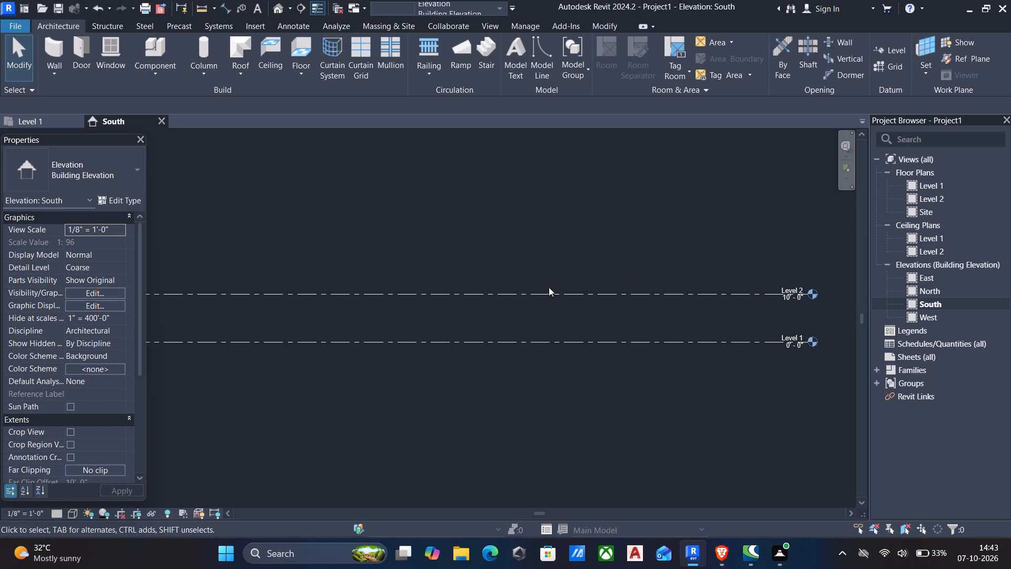
Draw a new level at a 6" offset above Level 2, matching the existing levels' full length.
left_click(545, 290)
key("c")
key("s")
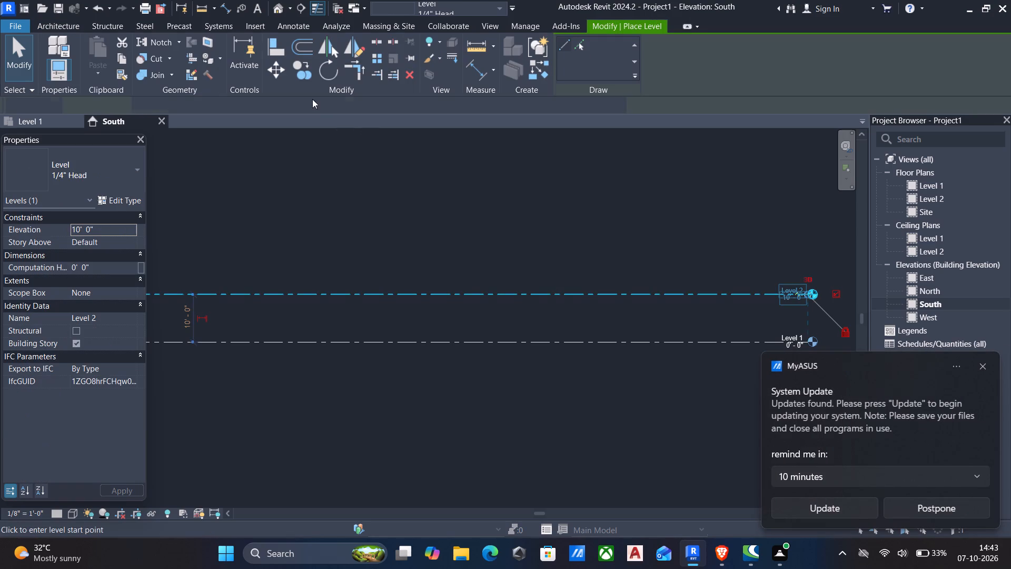
left_click_drag(333, 100, 85, 77)
type("6\"")
scroll(334, 231, "down", 4)
middle_click_drag(334, 232, 397, 236)
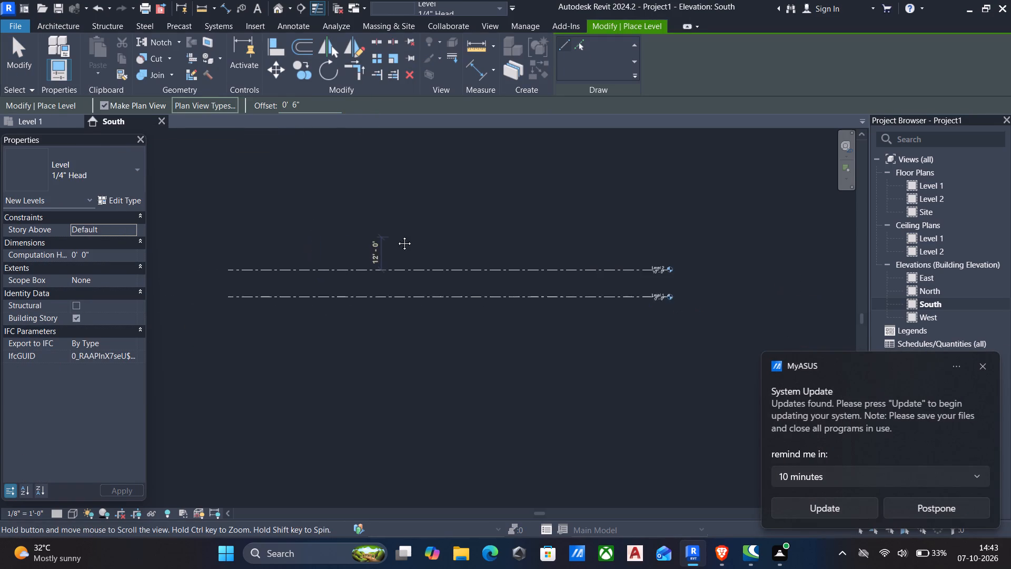
middle_click_drag(397, 236, 397, 236)
scroll(294, 266, "up", 6)
scroll(210, 286, "down", 5)
middle_click_drag(210, 286, 260, 291)
scroll(240, 289, "up", 5)
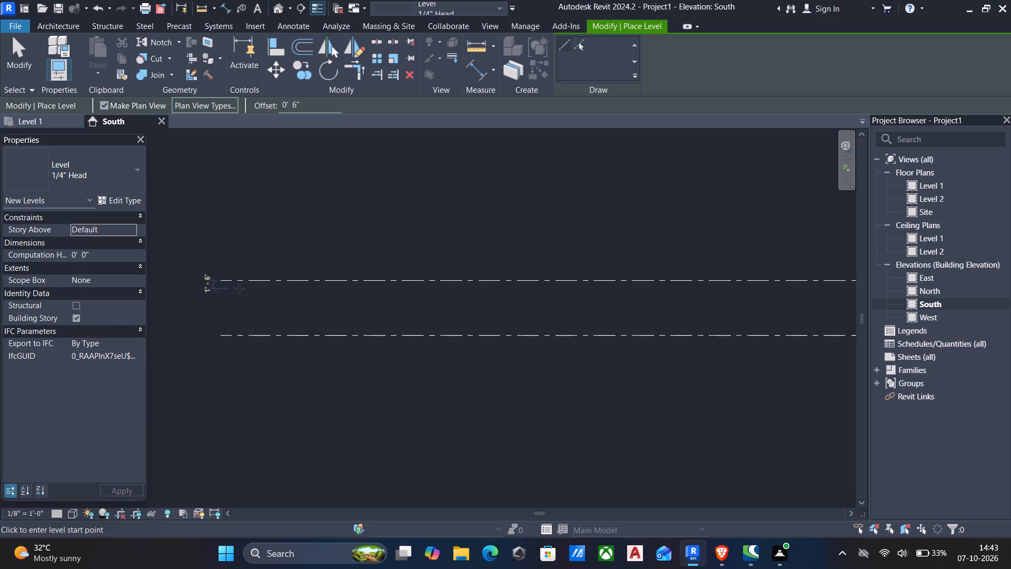
scroll(239, 289, "up", 1)
left_click_drag(216, 279, 251, 284)
scroll(378, 305, "down", 2)
middle_click_drag(481, 320, 354, 309)
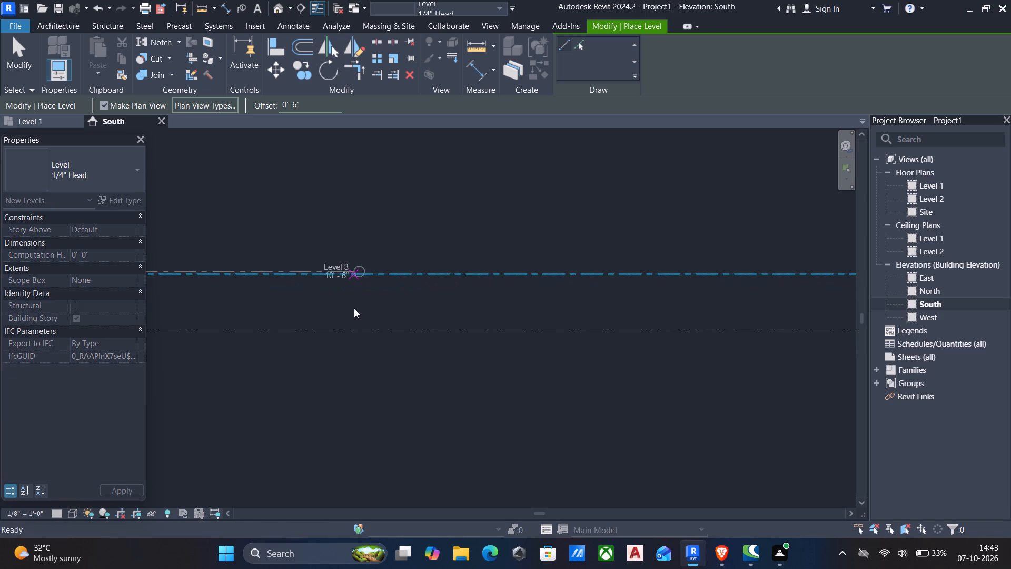
scroll(273, 338, "down", 3)
middle_click_drag(435, 361, 428, 365)
scroll(428, 365, "down", 1)
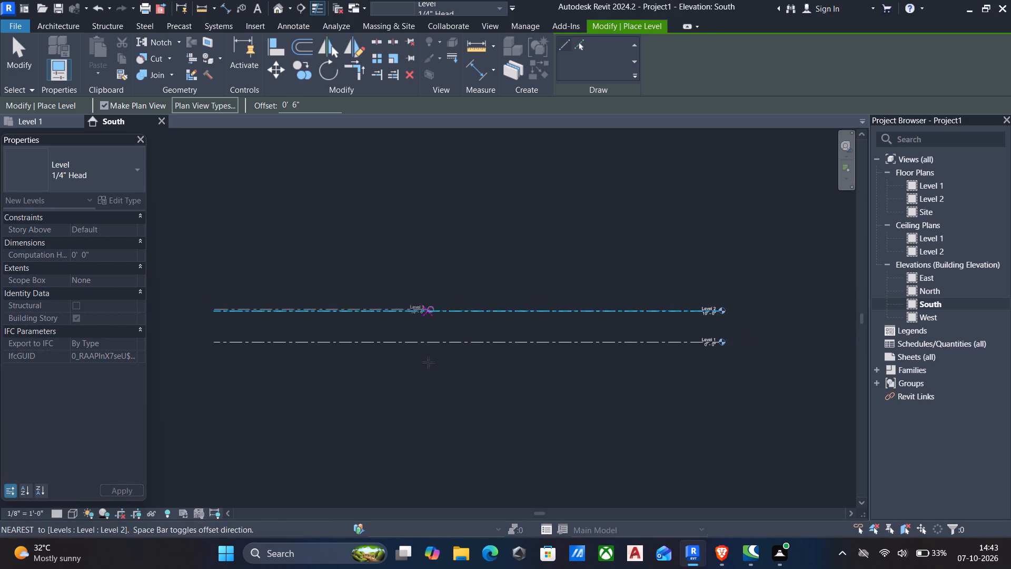
scroll(640, 337, "up", 4)
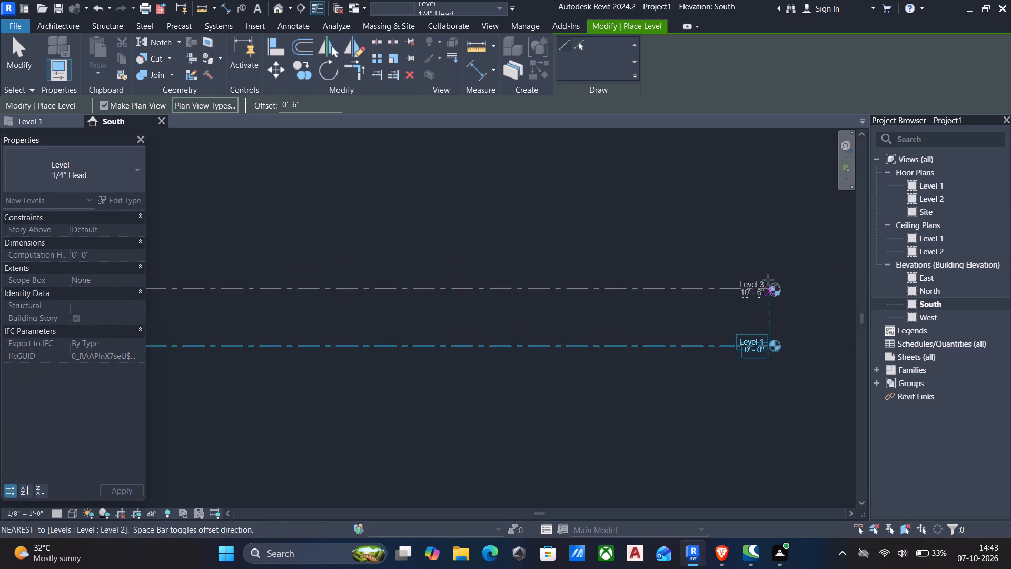
left_click(771, 315)
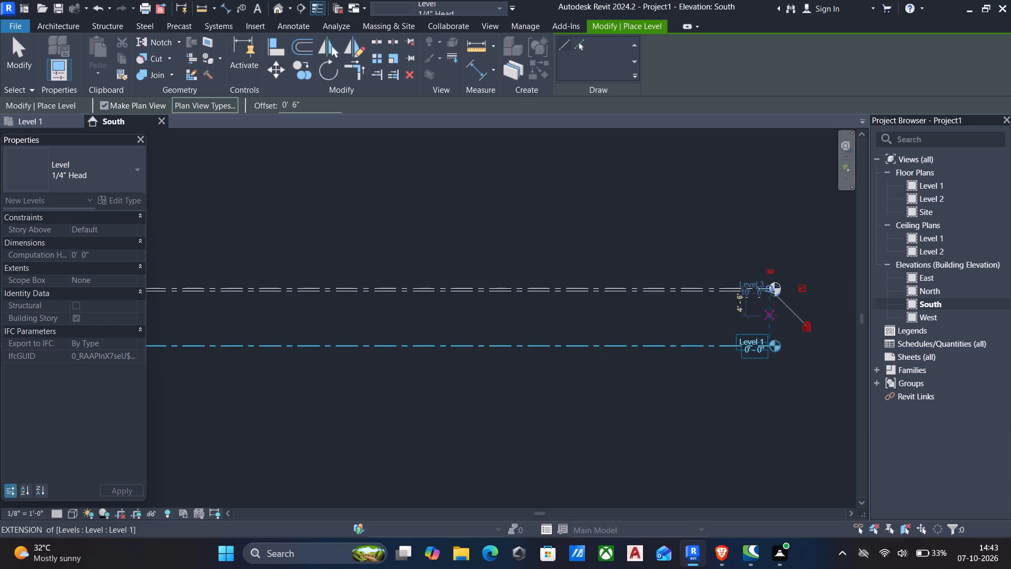
key("Escape")
Draw another level at a 10' offset above Level 3, with its ends aligned to the existing levels.
scroll(759, 313, "down", 5)
middle_click(749, 325)
scroll(550, 326, "up", 5)
left_click_drag(318, 101, 198, 101)
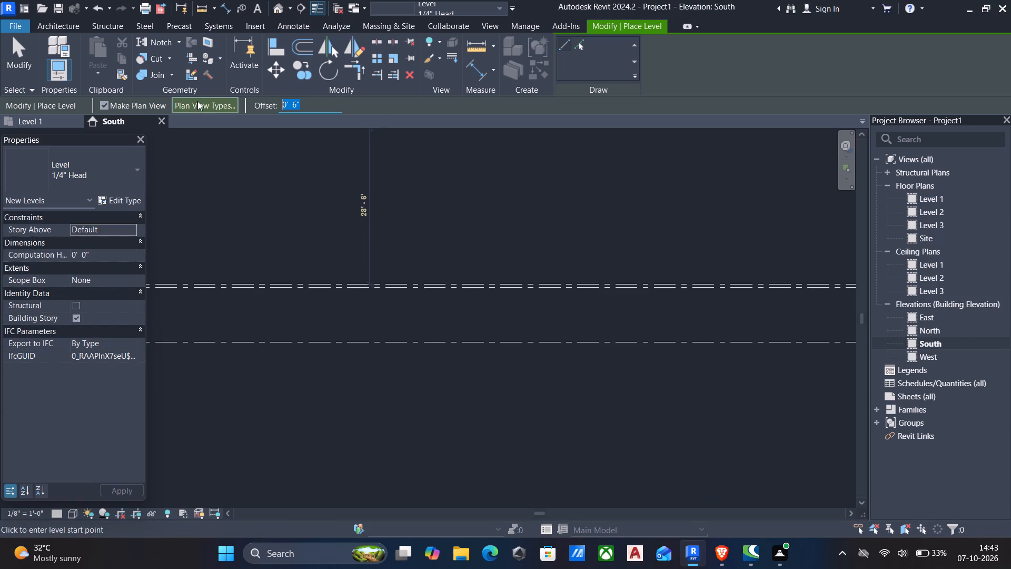
type("10")
key("apostrophe")
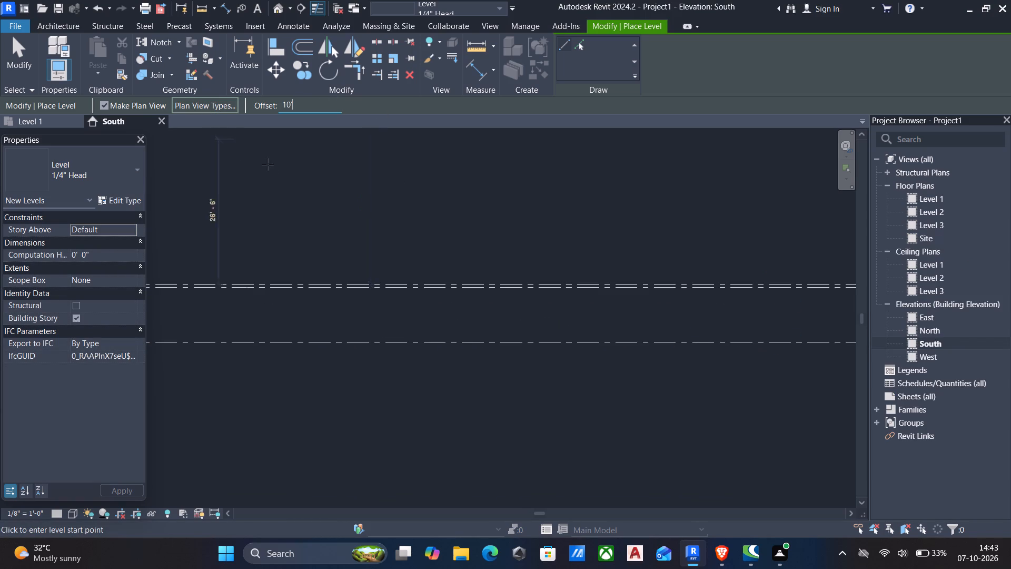
scroll(277, 189, "down", 4)
middle_click_drag(407, 222, 462, 222)
scroll(341, 251, "up", 4)
scroll(205, 234, "up", 5)
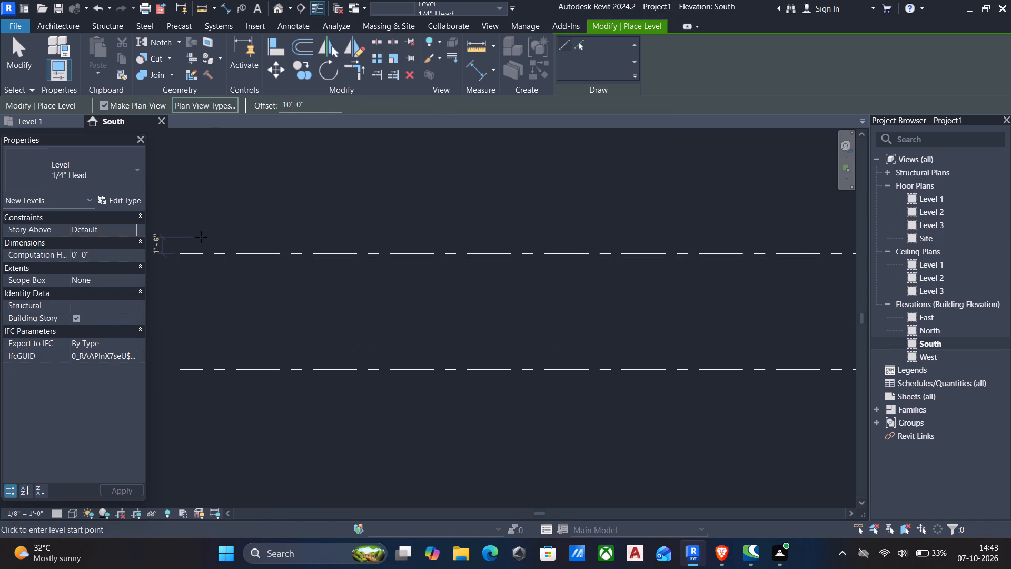
left_click(179, 253)
scroll(303, 248, "down", 3)
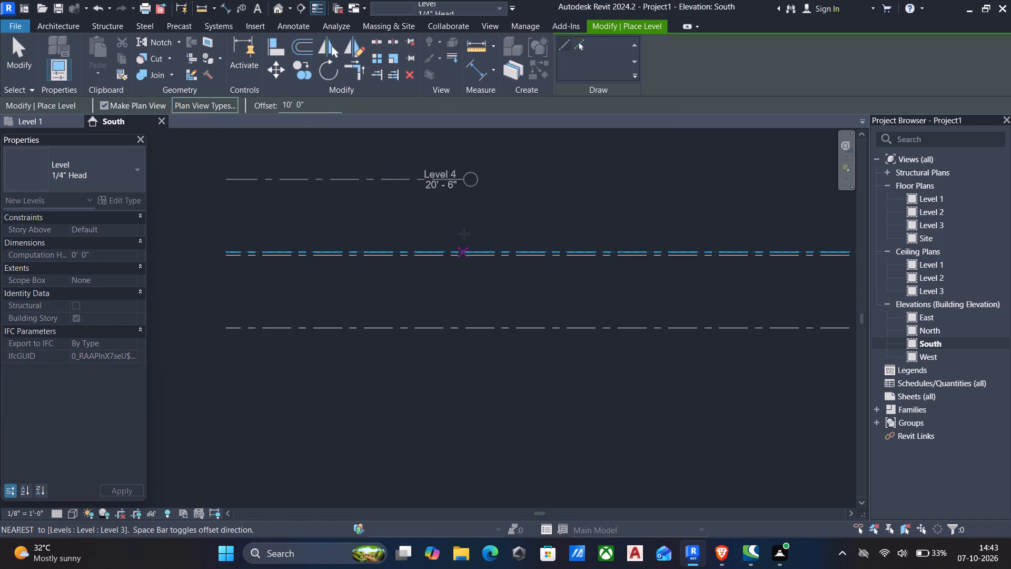
scroll(463, 233, "down", 1)
middle_click_drag(463, 233, 376, 221)
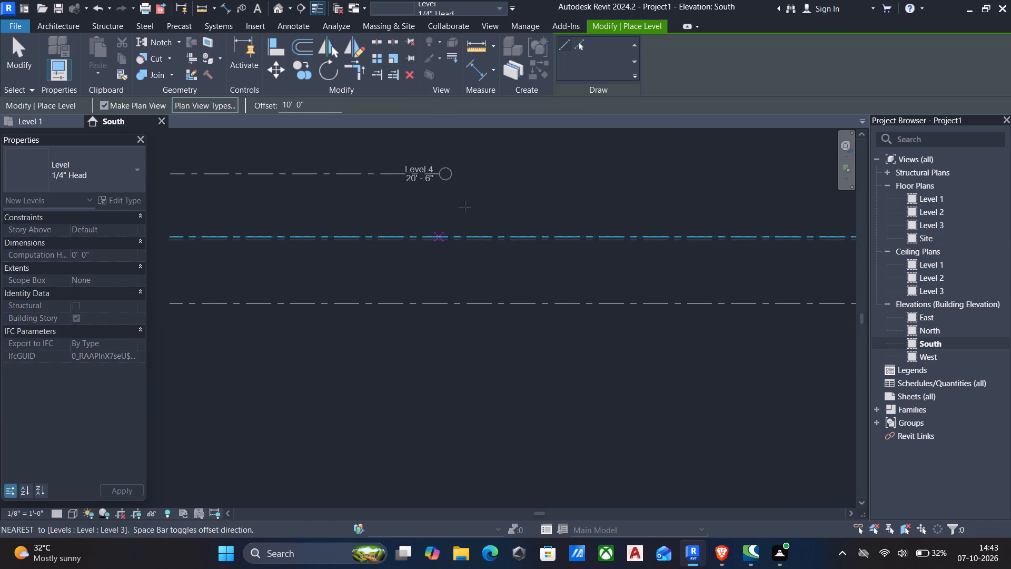
middle_click_drag(470, 207, 443, 233)
middle_click_drag(554, 236, 392, 252)
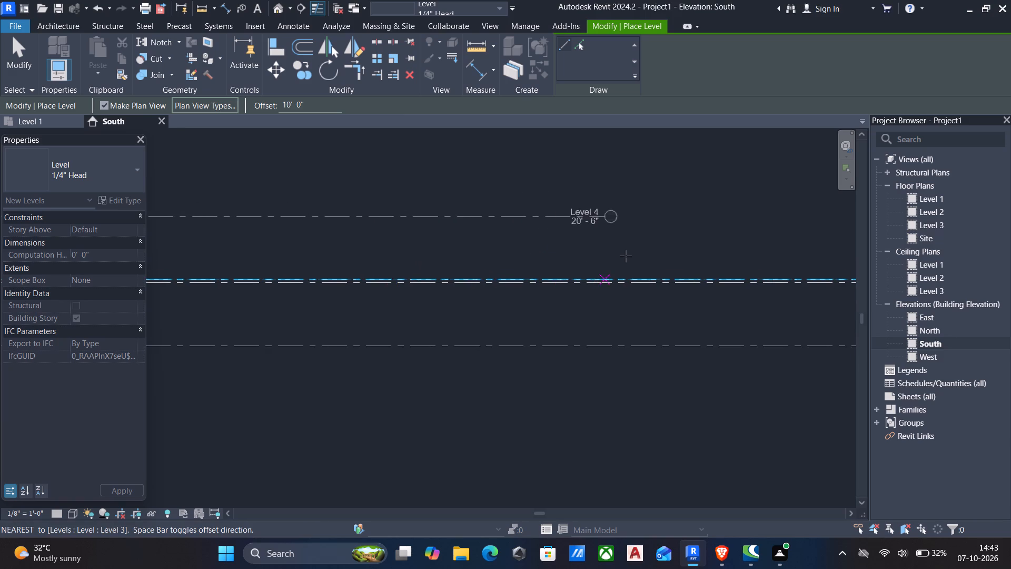
scroll(630, 256, "down", 3)
middle_click_drag(627, 258, 467, 276)
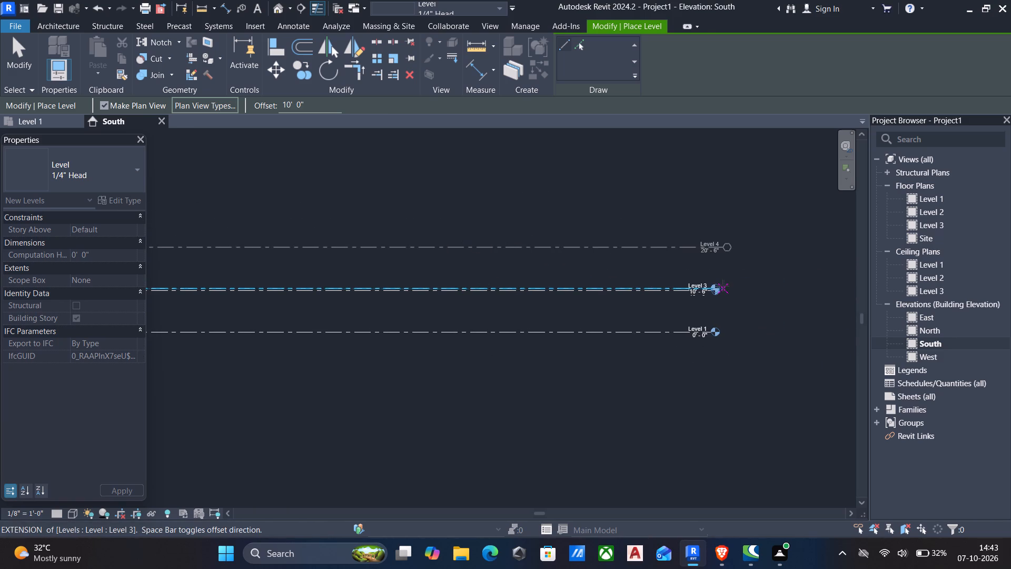
scroll(705, 281, "up", 3)
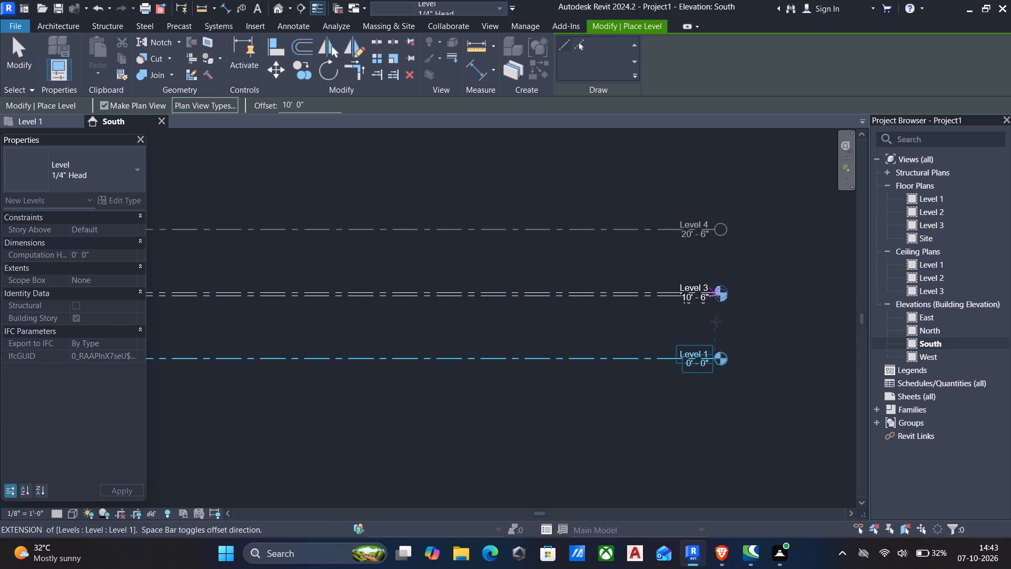
left_click(716, 321)
Draw a level at a 6" offset above Level 4, spanning the same length as the levels below.
scroll(698, 288, "down", 3)
middle_click_drag(698, 288, 750, 287)
middle_click_drag(448, 290, 601, 337)
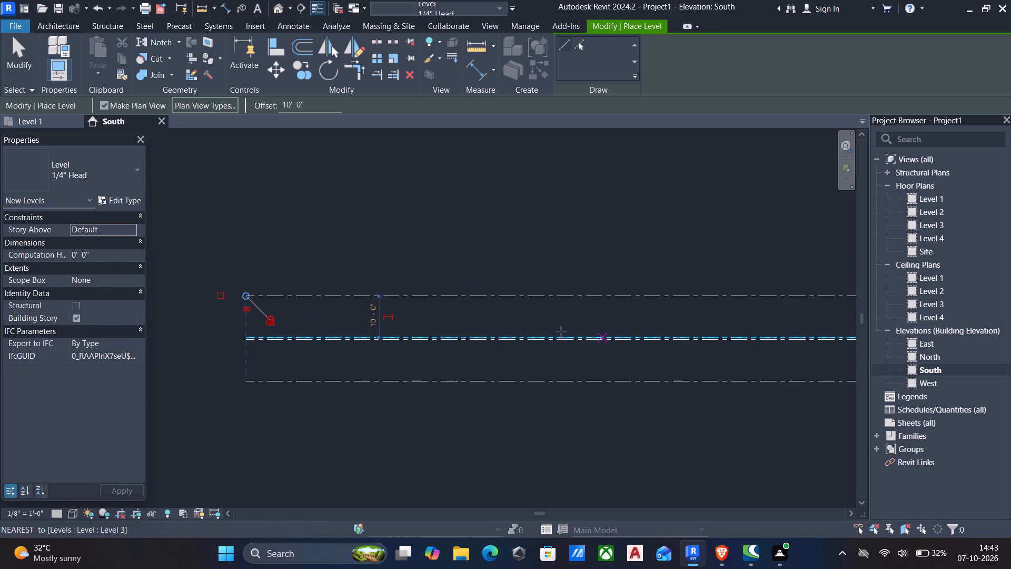
left_click_drag(315, 106, 180, 108)
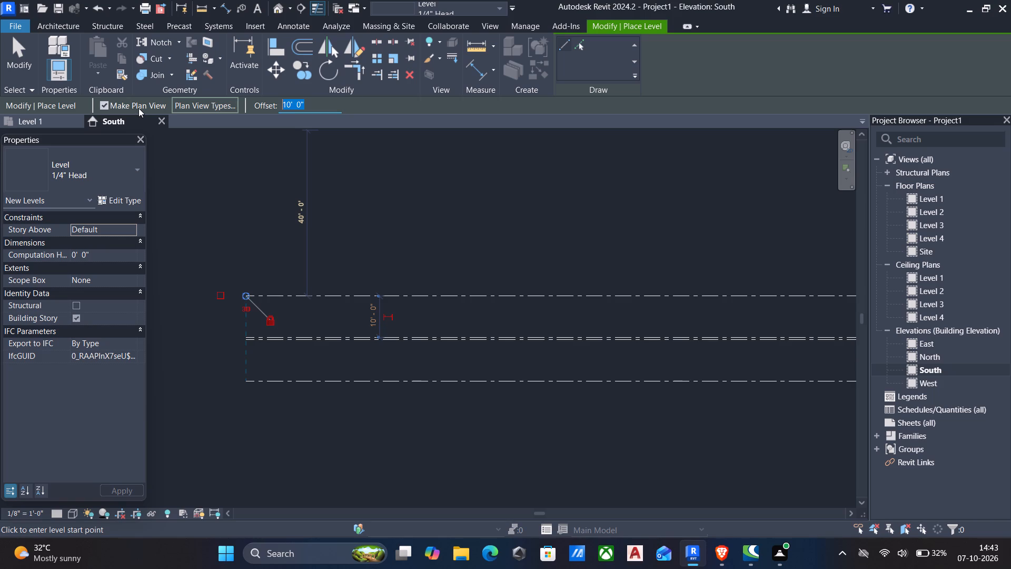
type("6\"")
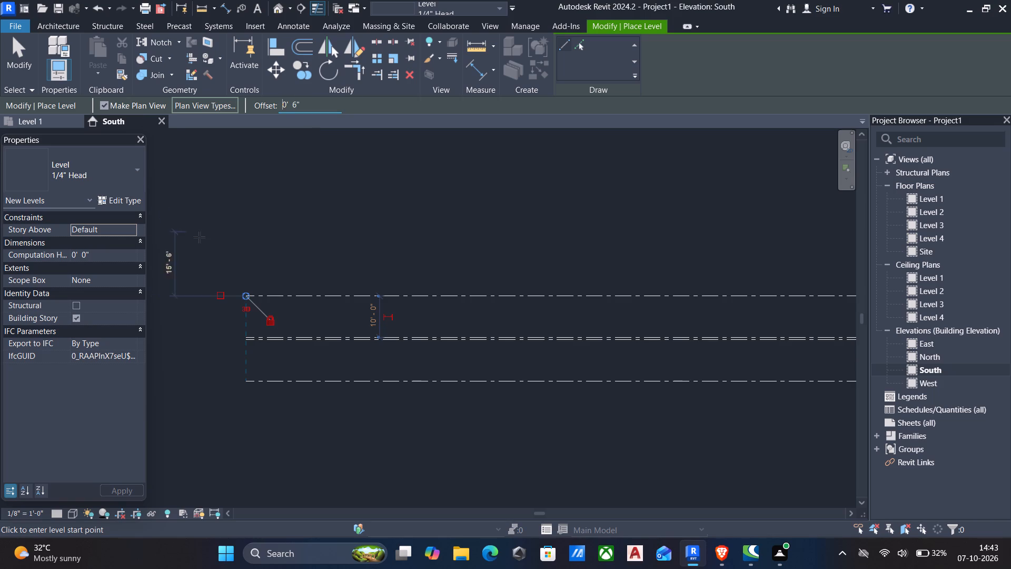
key("Return")
scroll(246, 305, "up", 5)
left_click(242, 283)
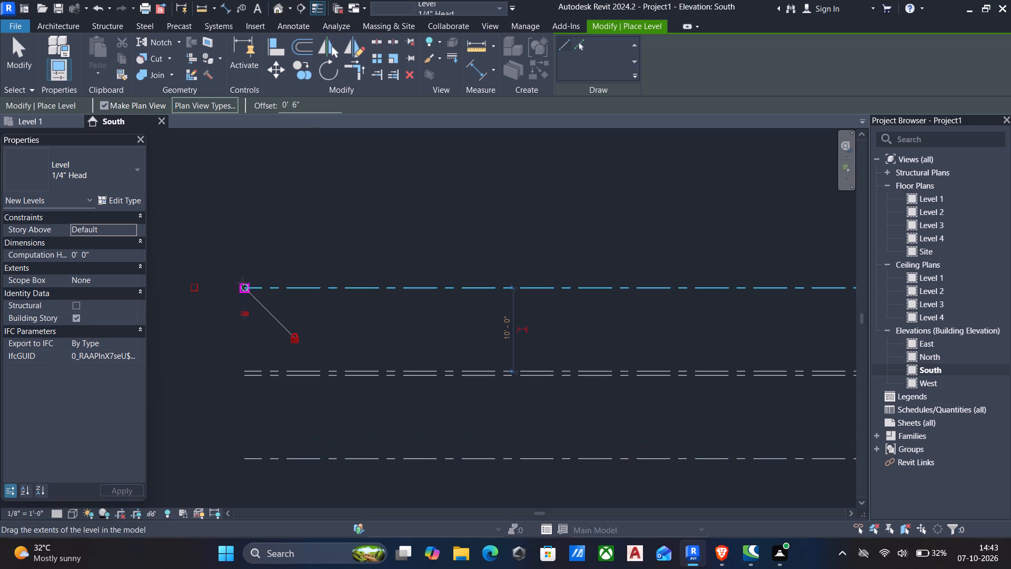
key("Escape")
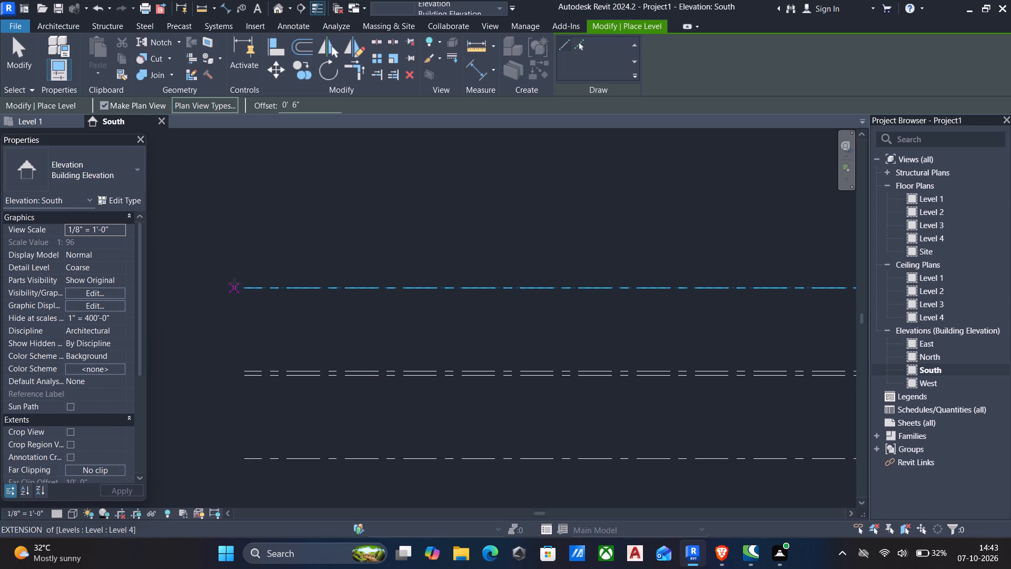
left_click(241, 284)
scroll(314, 281, "down", 4)
middle_click_drag(409, 289, 211, 276)
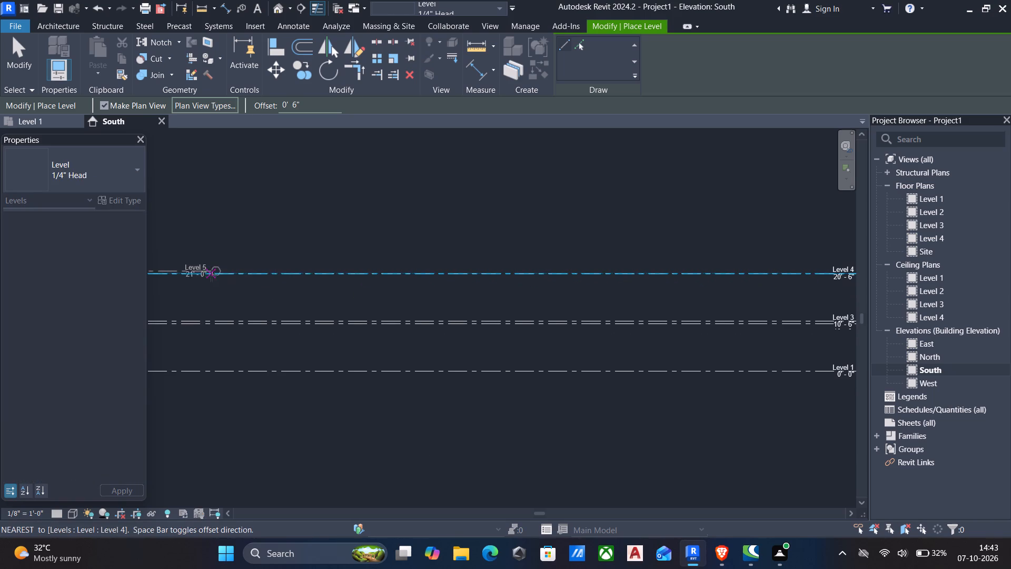
scroll(393, 268, "down", 3)
middle_click_drag(578, 265, 506, 272)
scroll(607, 261, "up", 3)
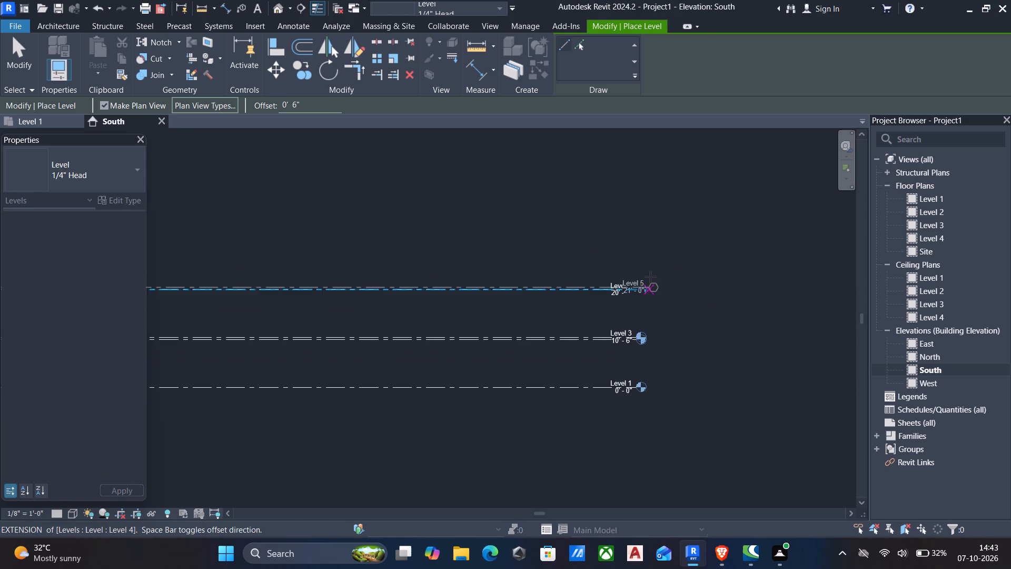
left_click(635, 280)
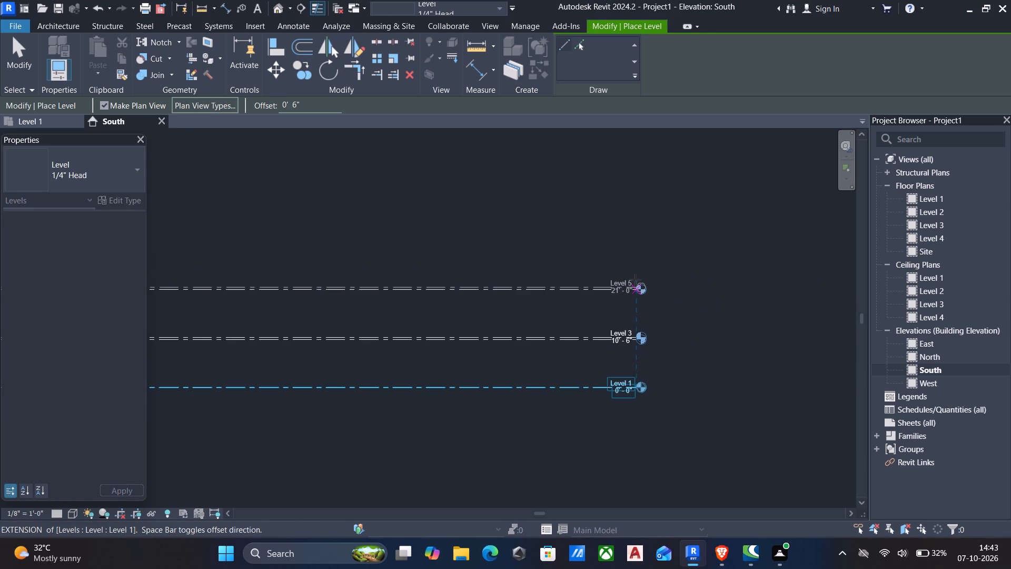
Finish placing levels and add an elbow to Level 3's line, raising its head well above the line, clear of Level 2's label.
key("Escape")
key("Escape")
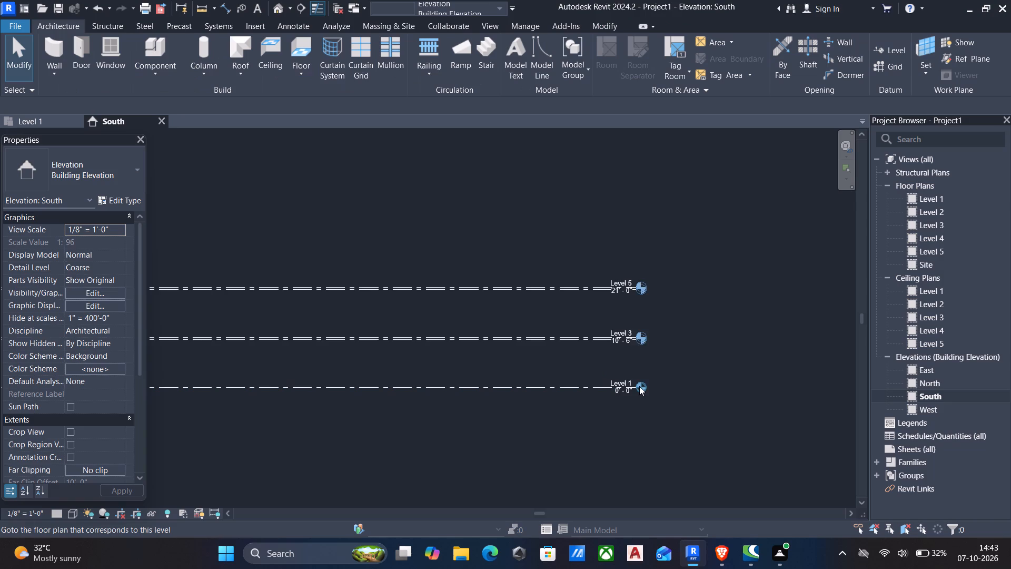
scroll(639, 386, "up", 5)
scroll(583, 300, "up", 4)
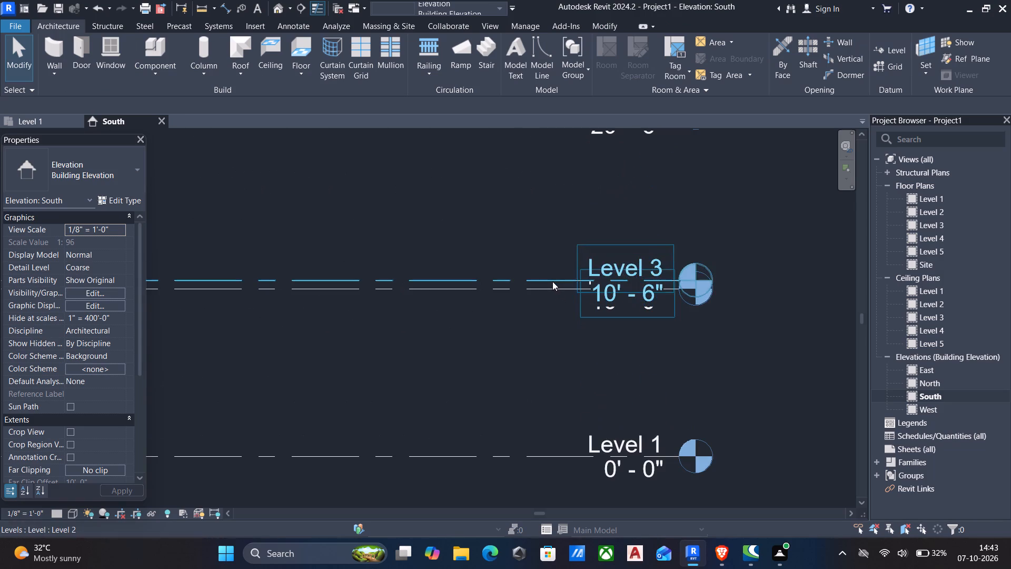
left_click(552, 281)
scroll(621, 279, "up", 4)
left_click(659, 279)
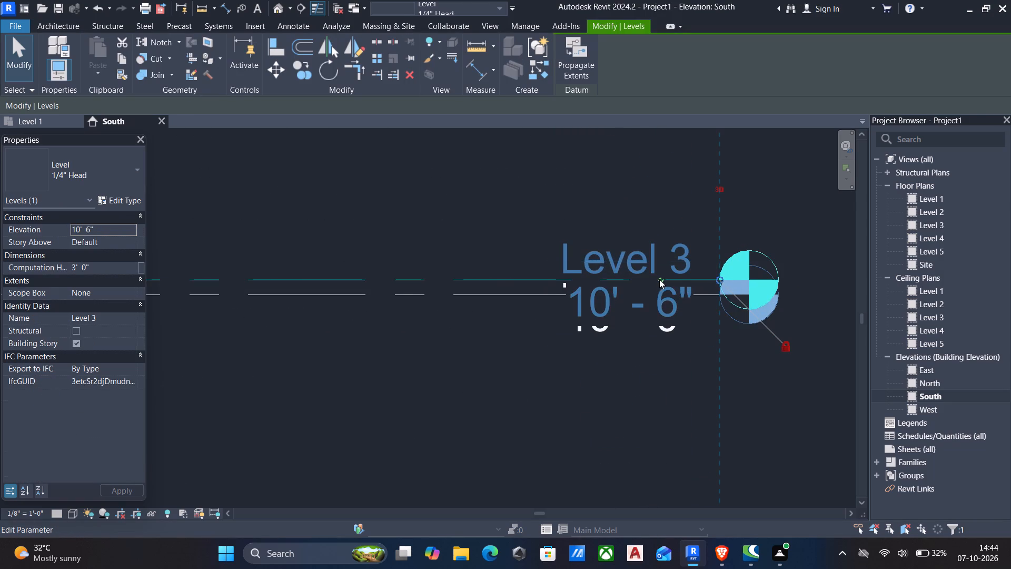
left_click_drag(662, 342, 601, 222)
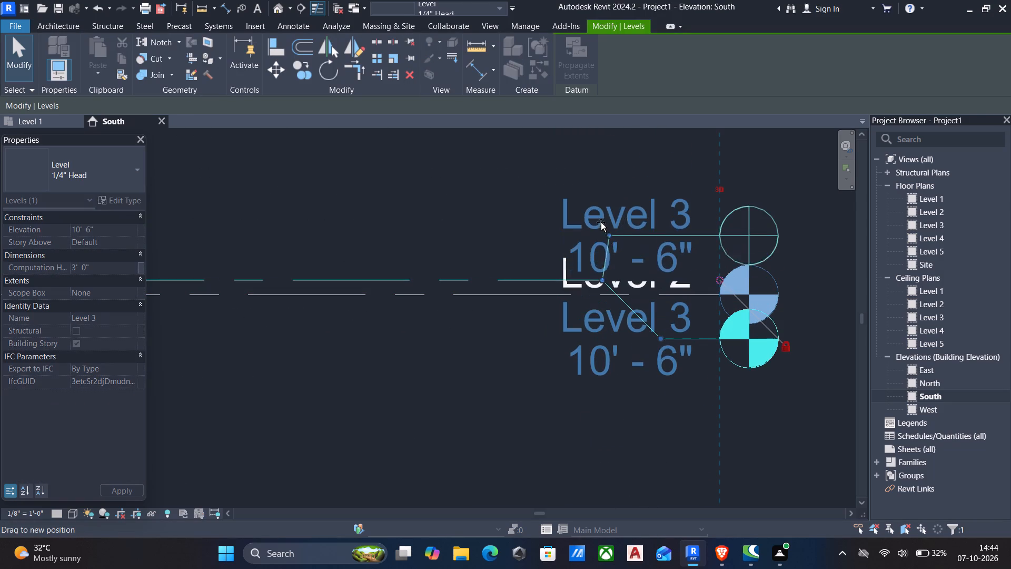
left_click_drag(601, 222, 585, 188)
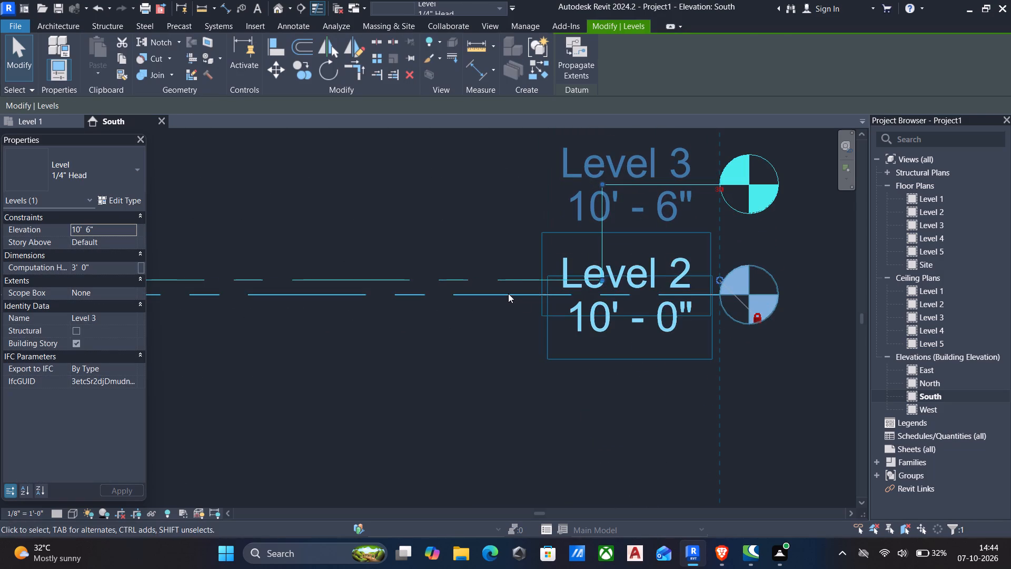
Add an elbow to Level 2's line and pull its head down below the line, away from Level 3's head.
left_click(508, 293)
left_click(658, 293)
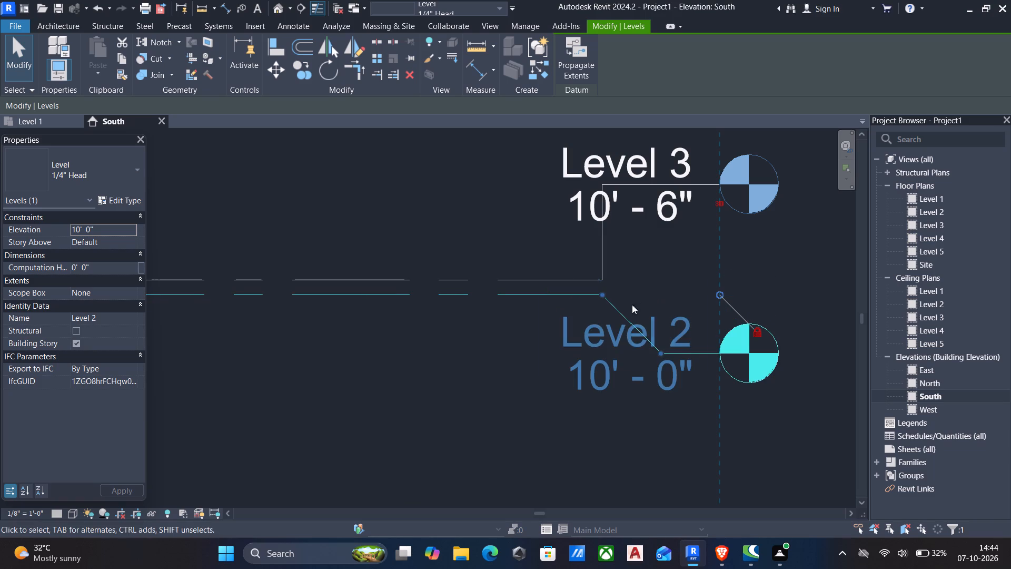
left_click_drag(659, 352, 549, 426)
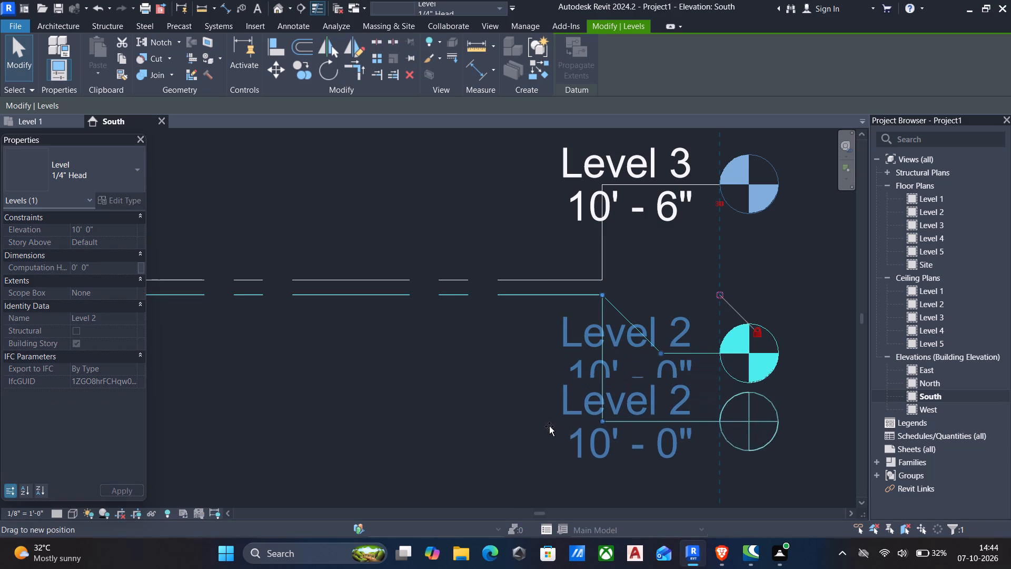
left_click_drag(549, 426, 553, 436)
Add an elbow to Level 5's line and raise its head above the line, clear of Level 4's label.
scroll(551, 377, "down", 4)
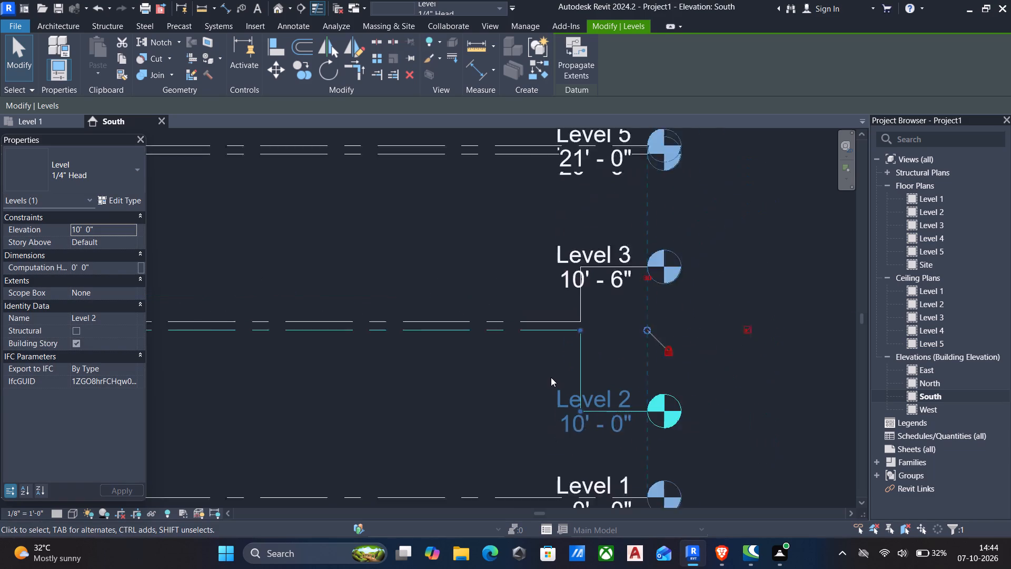
scroll(551, 377, "down", 1)
scroll(534, 298, "down", 5)
middle_click_drag(534, 298, 707, 376)
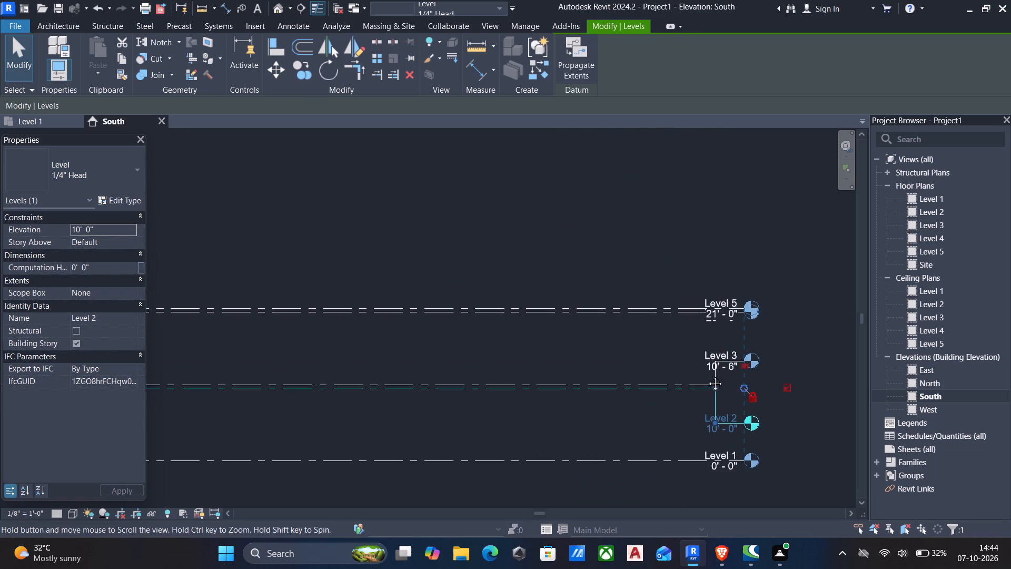
middle_click_drag(707, 376, 708, 376)
scroll(690, 336, "up", 5)
left_click(723, 291)
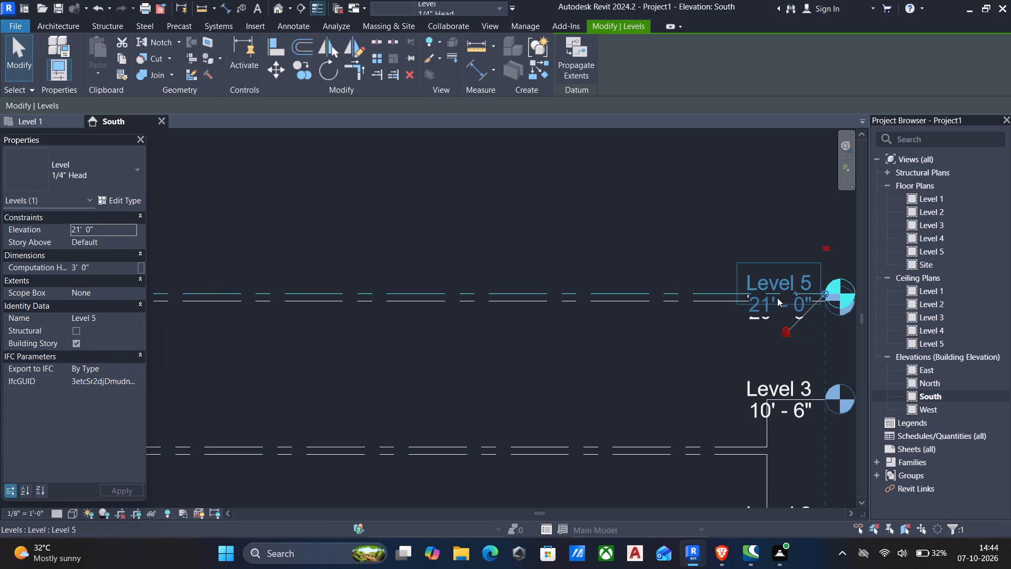
scroll(777, 298, "up", 4)
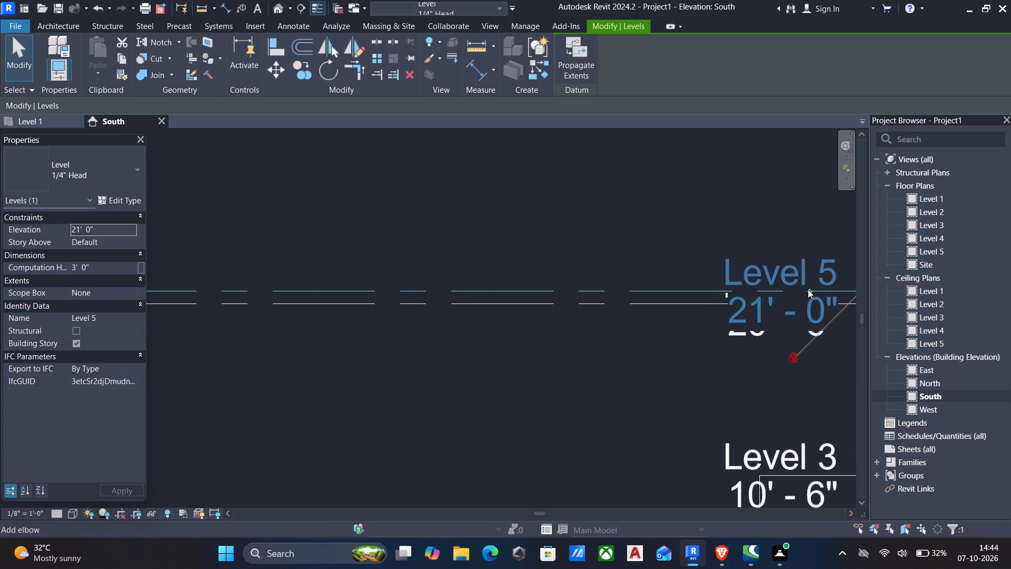
left_click(808, 289)
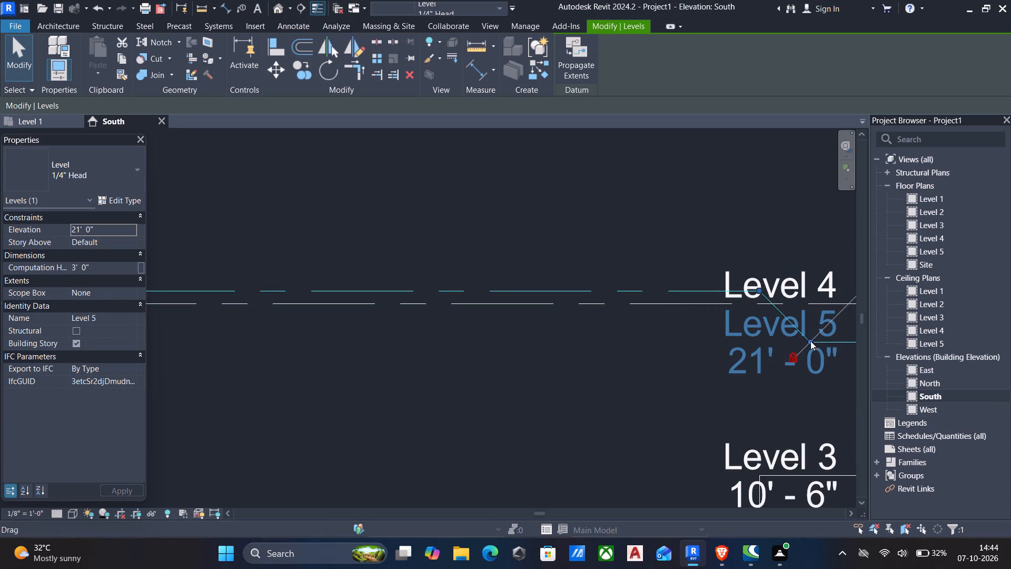
left_click_drag(810, 344, 699, 185)
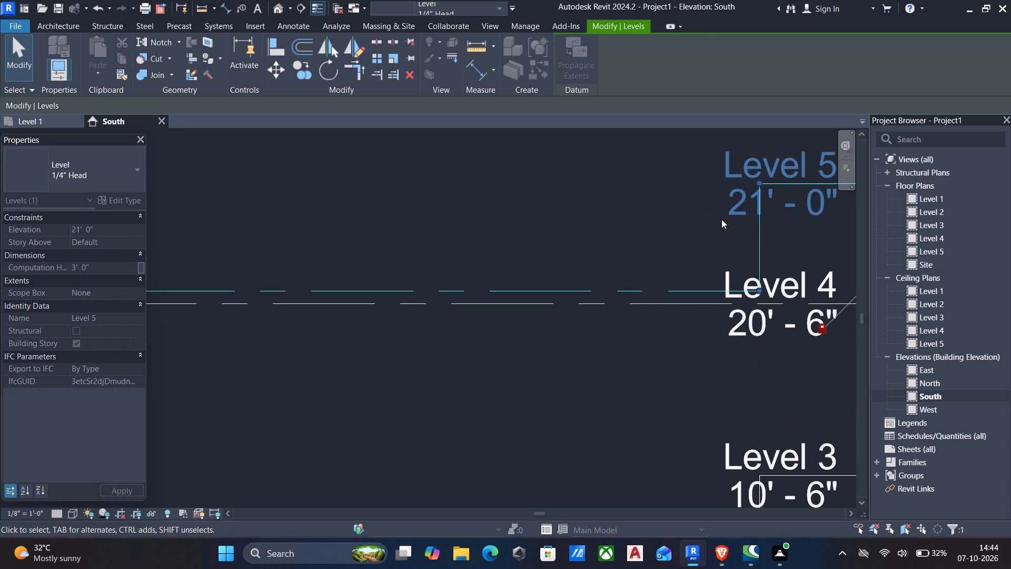
Add an elbow to Level 4's line and lower its head below the line, keeping it above Level 3's head.
left_click(655, 305)
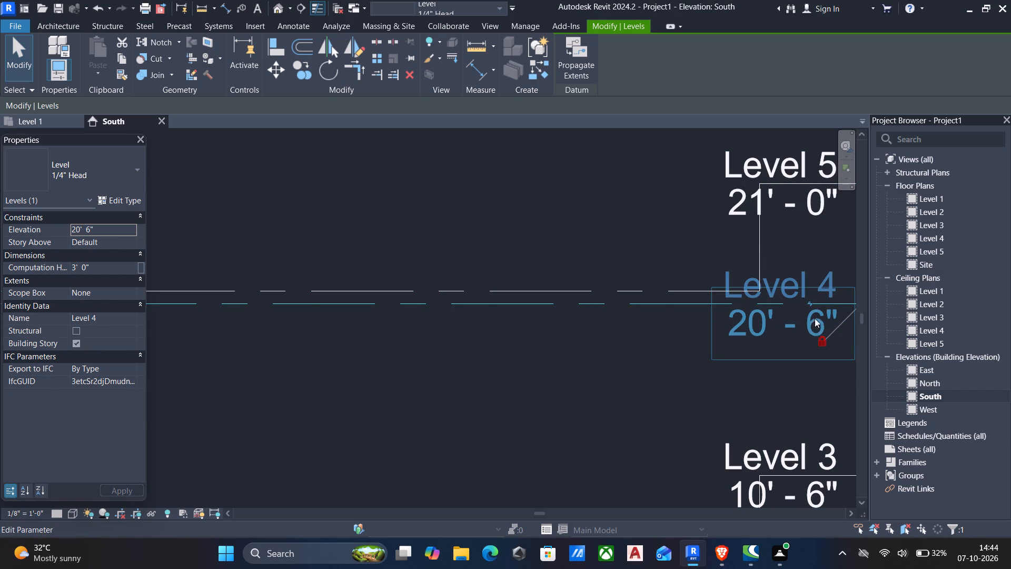
left_click(809, 303)
left_click_drag(809, 354, 798, 366)
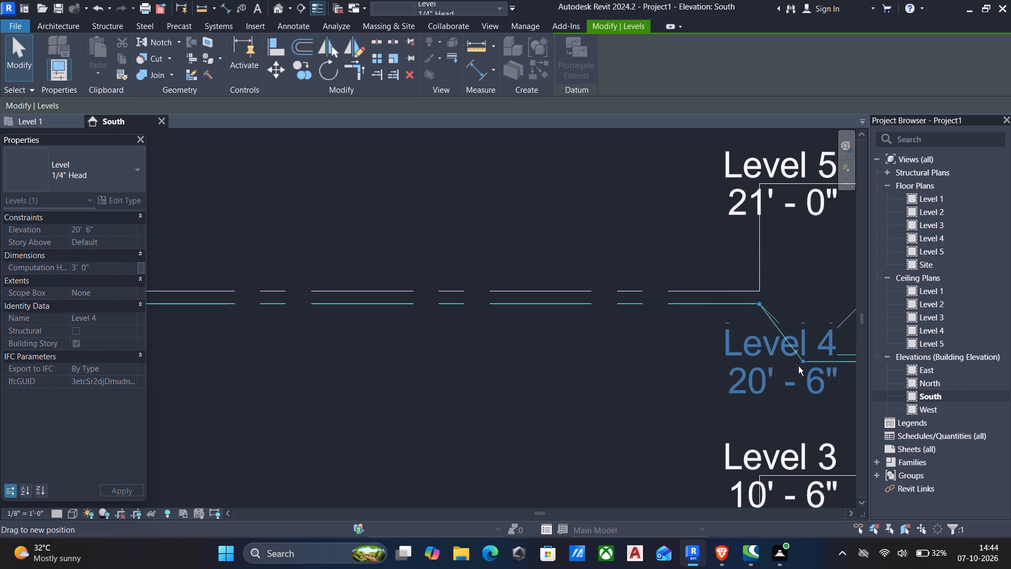
left_click_drag(798, 366, 726, 399)
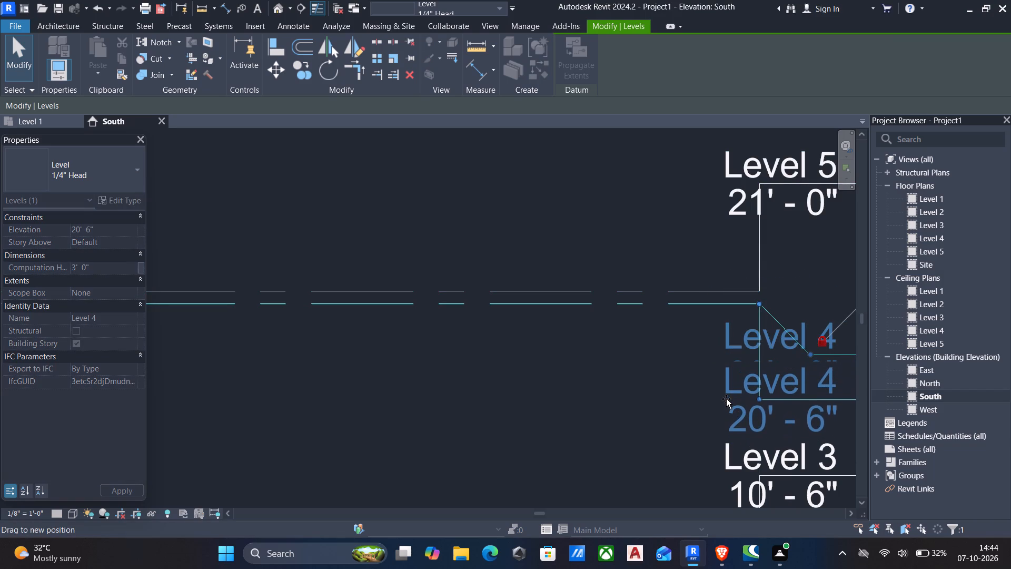
left_click_drag(726, 399, 729, 390)
Check the spacing and readability of all five level heads along the full level lines, leaving nothing selected.
scroll(693, 371, "down", 8)
middle_click_drag(672, 368, 667, 376)
scroll(708, 357, "up", 5)
scroll(623, 421, "down", 3)
middle_click_drag(623, 421, 686, 368)
scroll(681, 367, "down", 2)
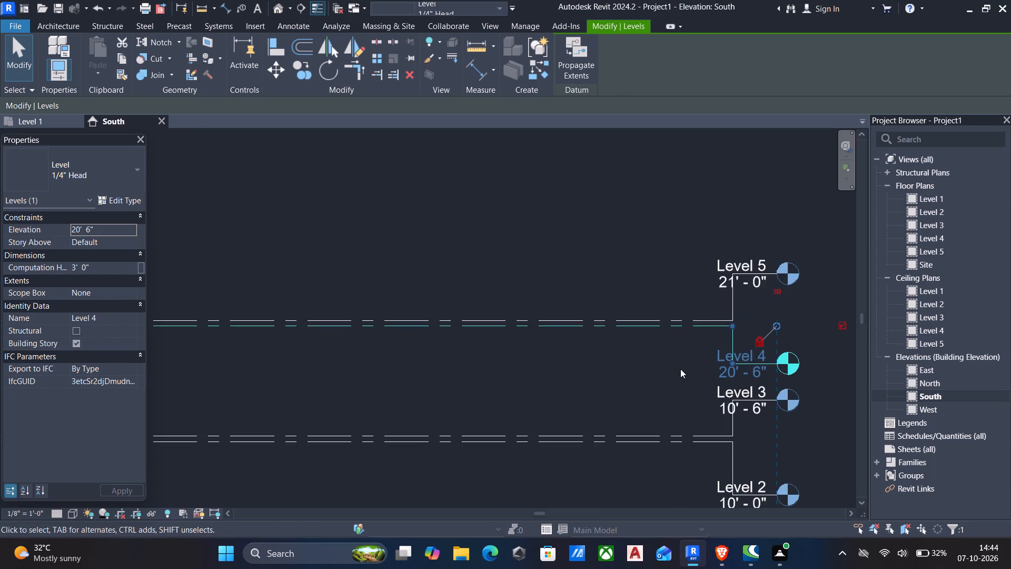
scroll(680, 369, "down", 2)
middle_click_drag(672, 379, 700, 359)
middle_click_drag(577, 397, 689, 333)
scroll(622, 366, "down", 2)
middle_click_drag(542, 367, 566, 367)
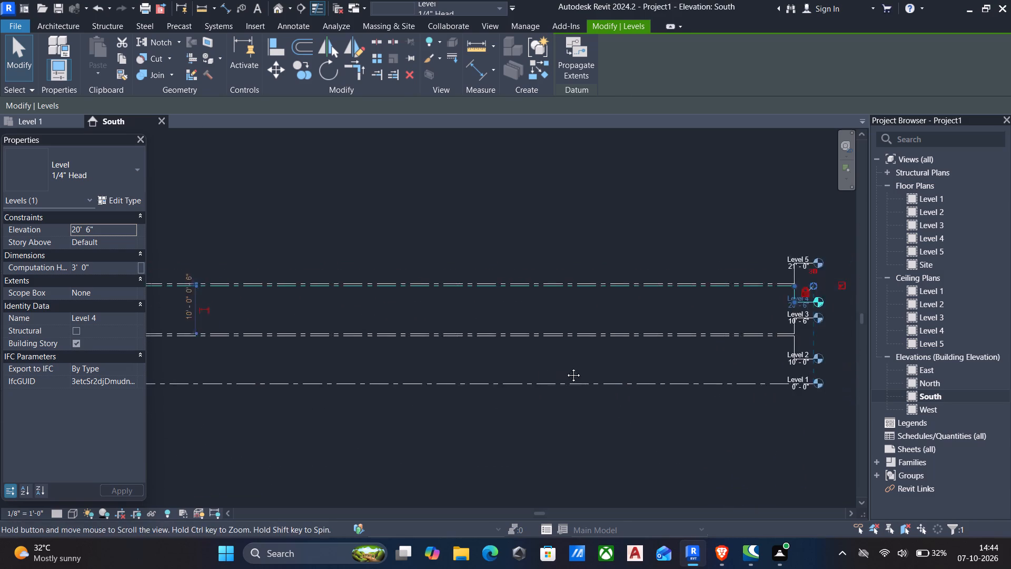
middle_click_drag(566, 367, 603, 376)
scroll(438, 356, "down", 2)
middle_click_drag(444, 356, 481, 356)
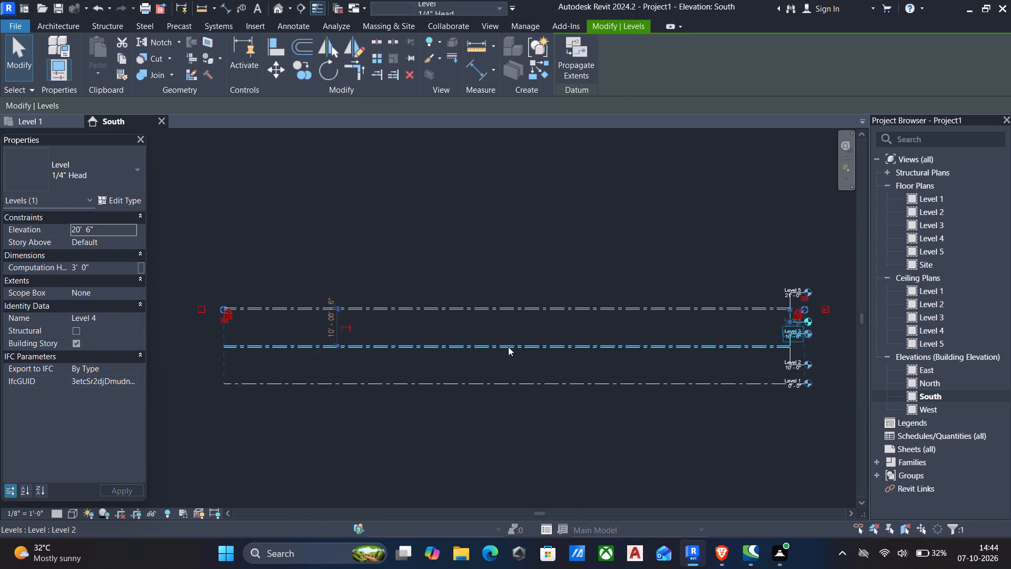
key("Escape")
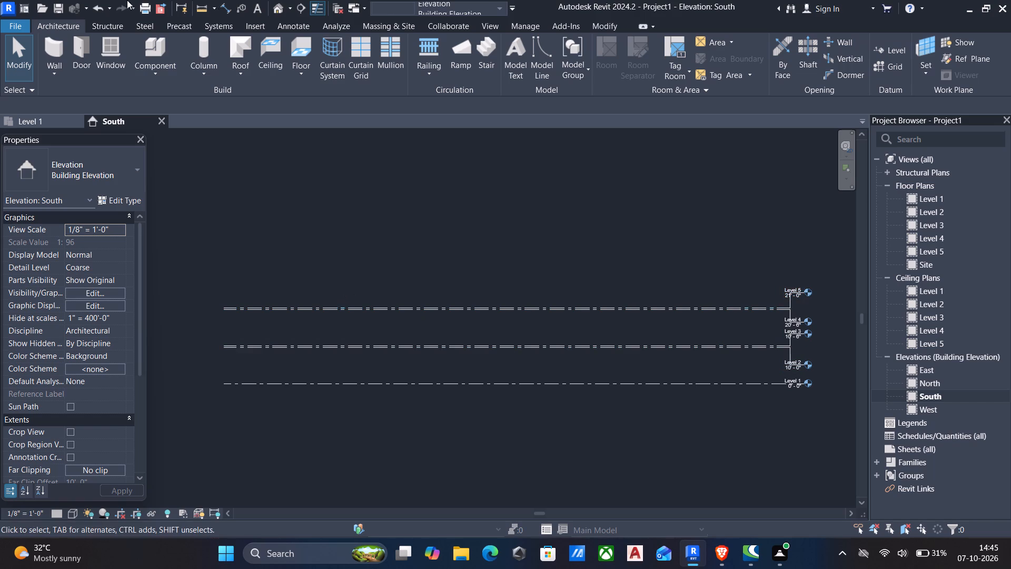
Open the Level 1 floor plan view.
left_click(929, 202)
left_click(929, 202)
Start the Wall tool in the Level 1 plan and set the wall height to reach Level 2.
scroll(606, 247, "down", 1)
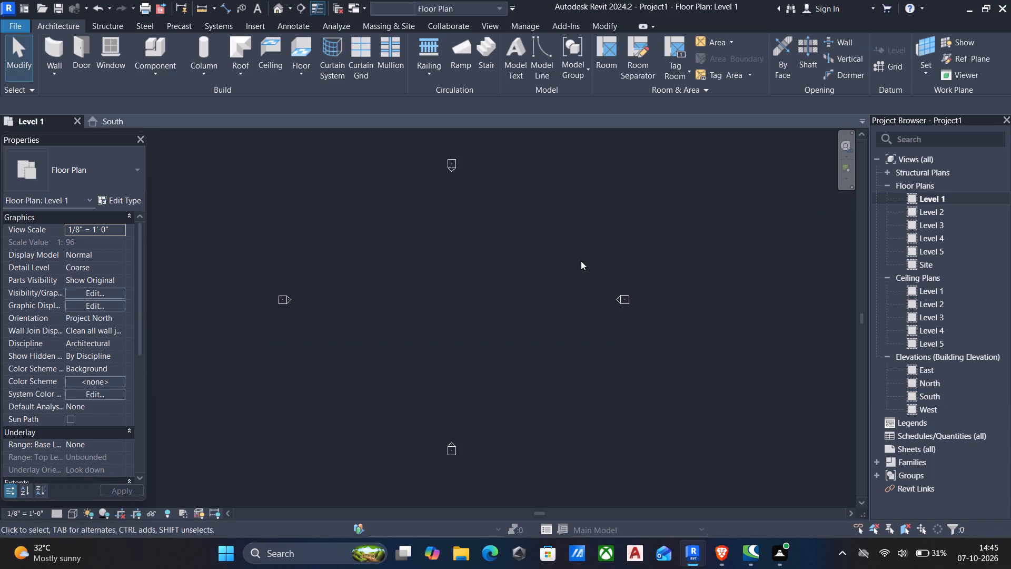
middle_click_drag(524, 289, 612, 286)
type("wa")
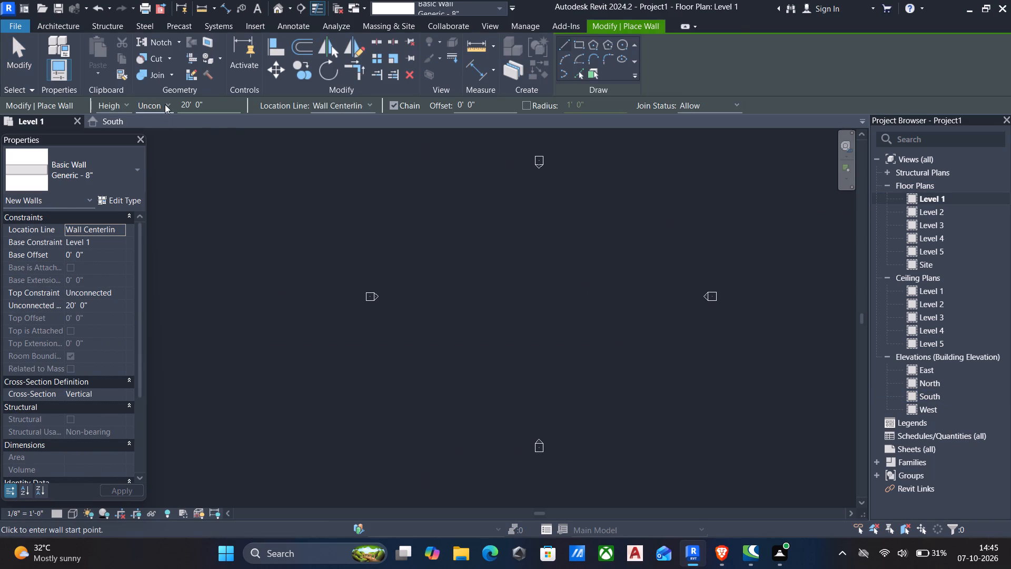
left_click(165, 104)
left_click(166, 134)
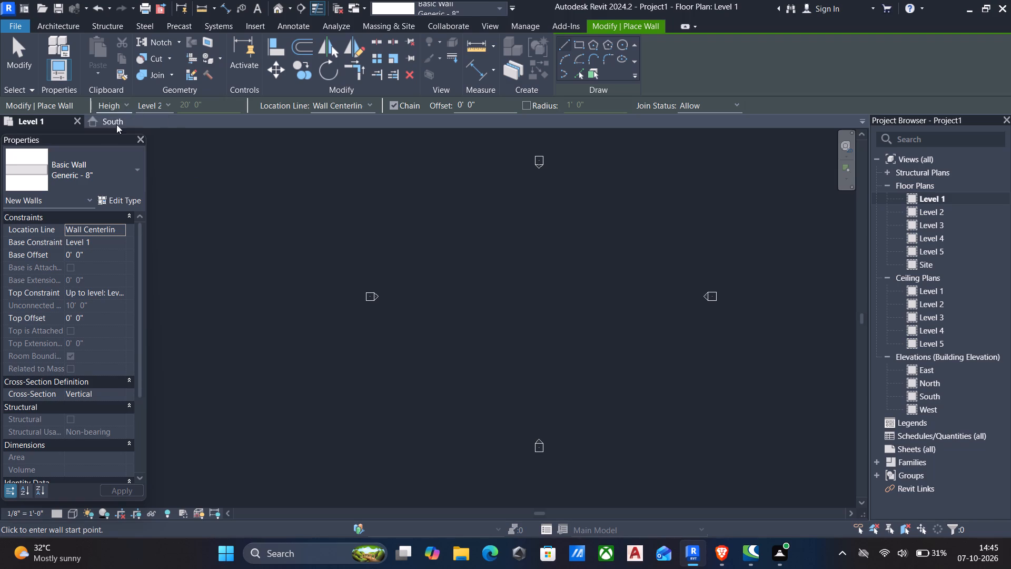
Duplicate the Generic - 8" basic wall type under the name 9" wall.
left_click(118, 197)
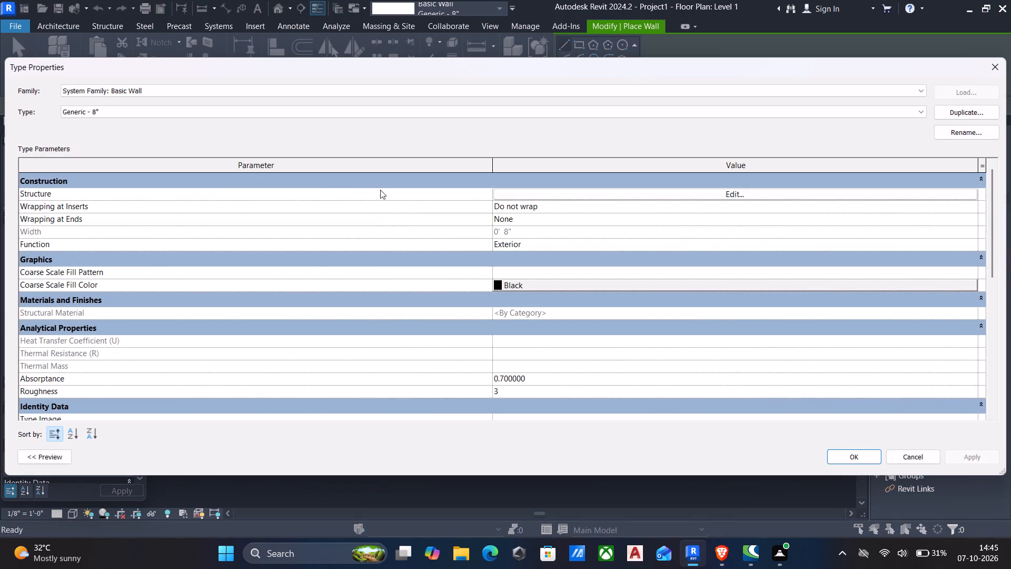
left_click(962, 112)
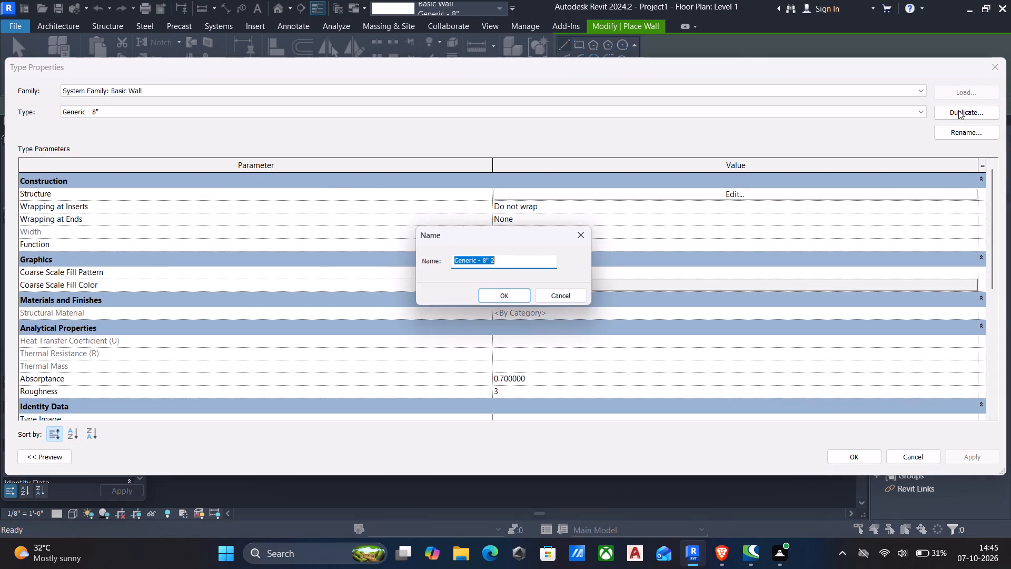
key("BackSpace")
key("9")
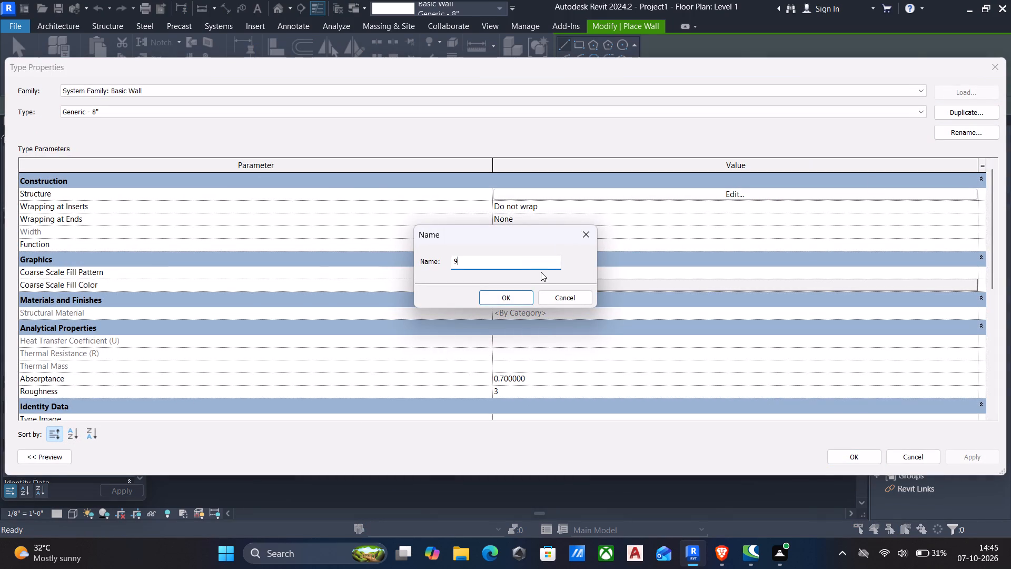
key("shift+quotedbl")
key("space")
type("wall")
left_click(526, 296)
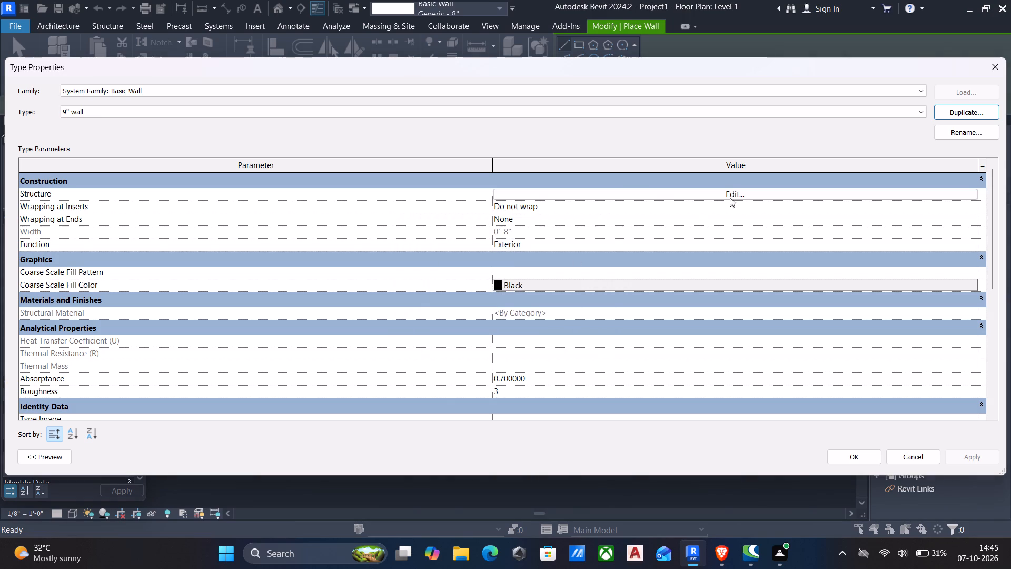
Set the structure layer thickness of the 9" wall type to 9" and apply the change.
left_click(730, 190)
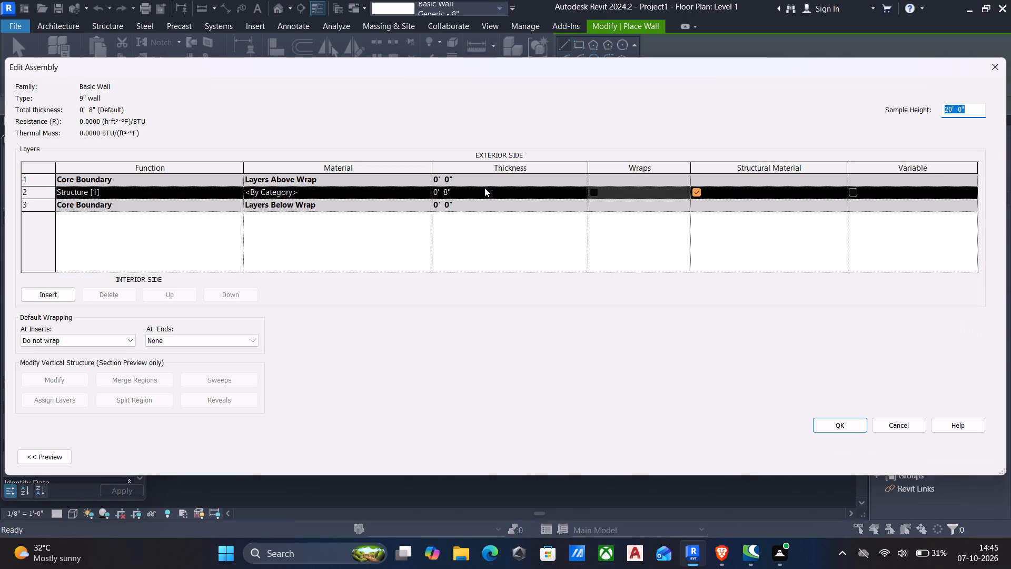
left_click(484, 188)
type("9\"")
key("space")
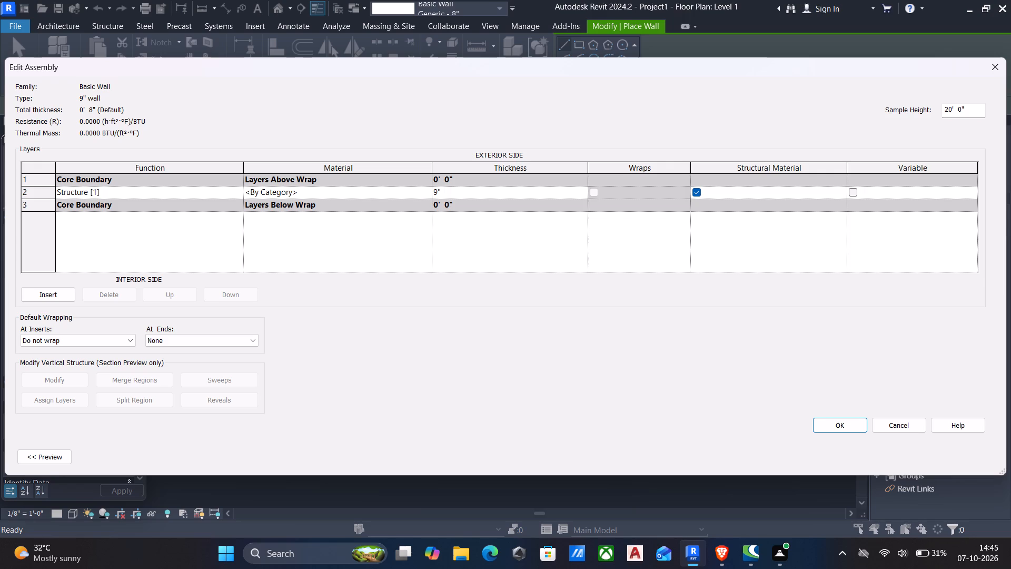
left_click(822, 429)
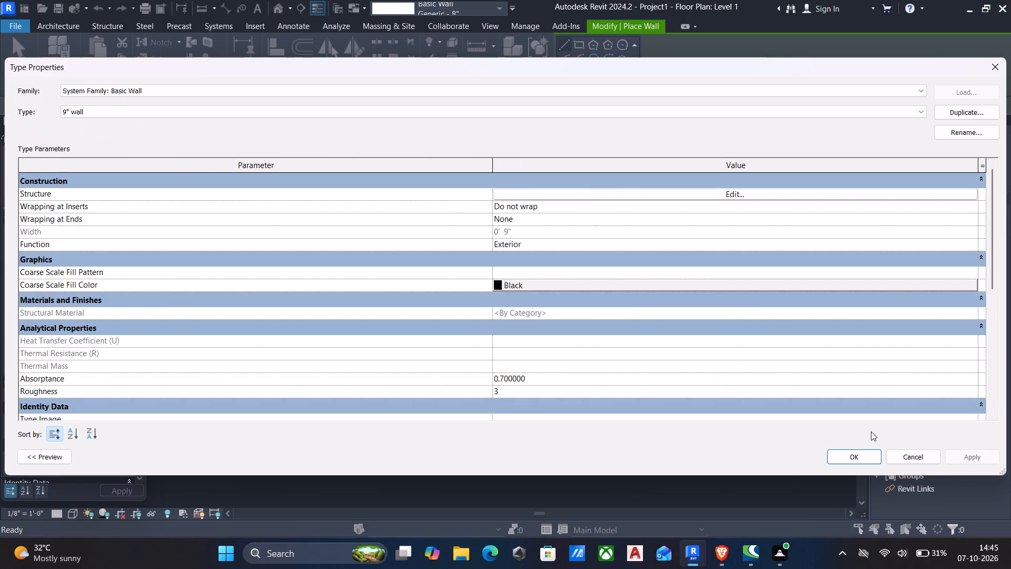
left_click(970, 455)
Duplicate the 9" wall type under the name 4.5" wall.
left_click(955, 108)
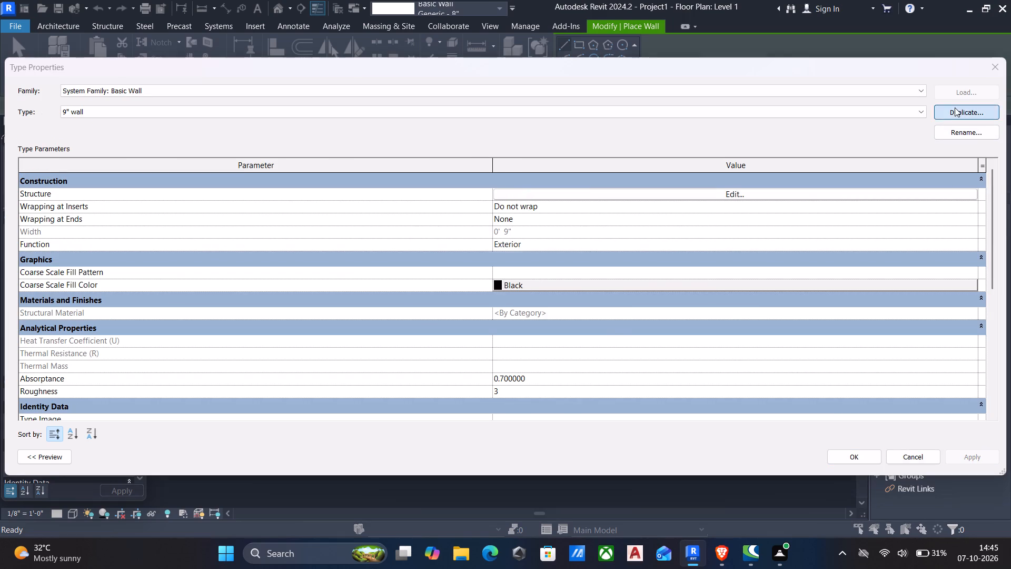
key("BackSpace")
type("4.5\"")
key("space")
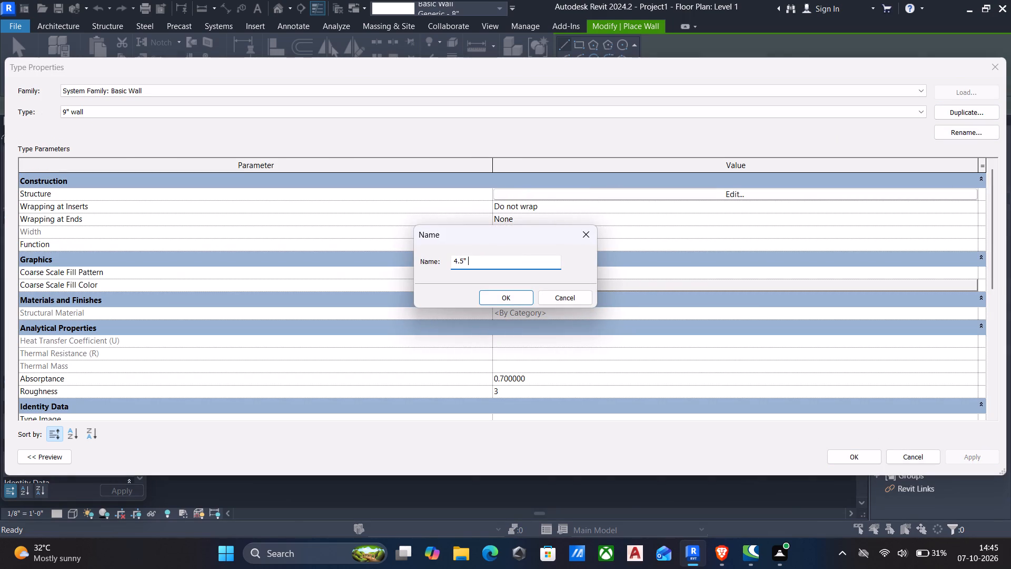
type("wall")
left_click(506, 289)
left_click(512, 297)
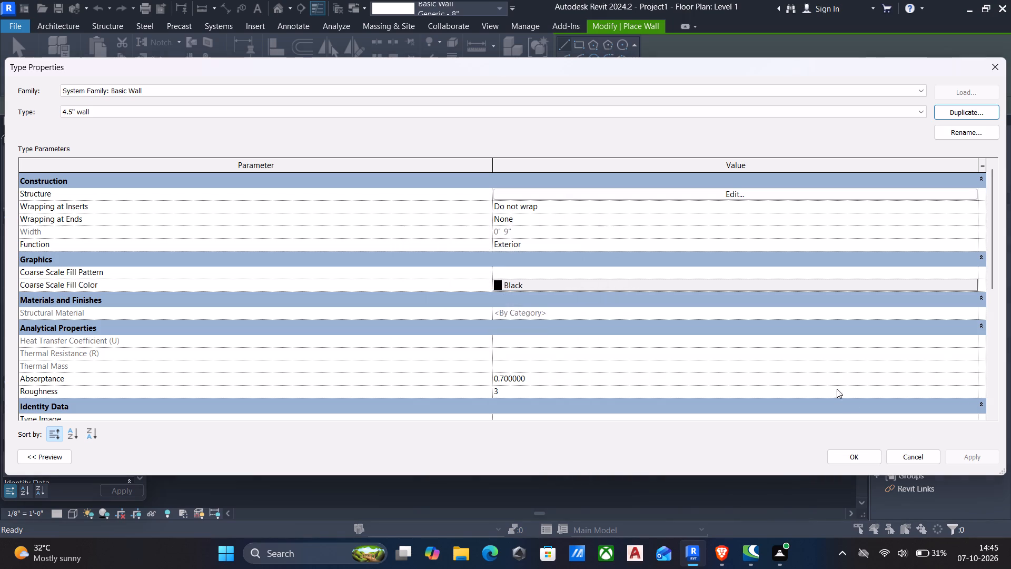
Set the structure layer thickness of the 4.5" wall type to 4.5" and apply the type change.
left_click(734, 194)
left_click(490, 192)
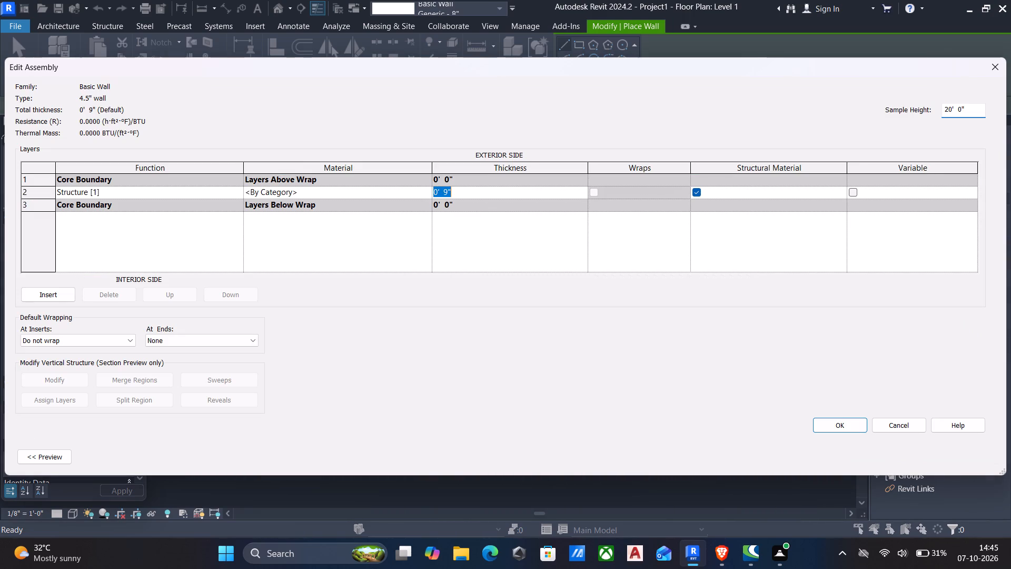
key("6")
key("BackSpace")
key("BackSpace")
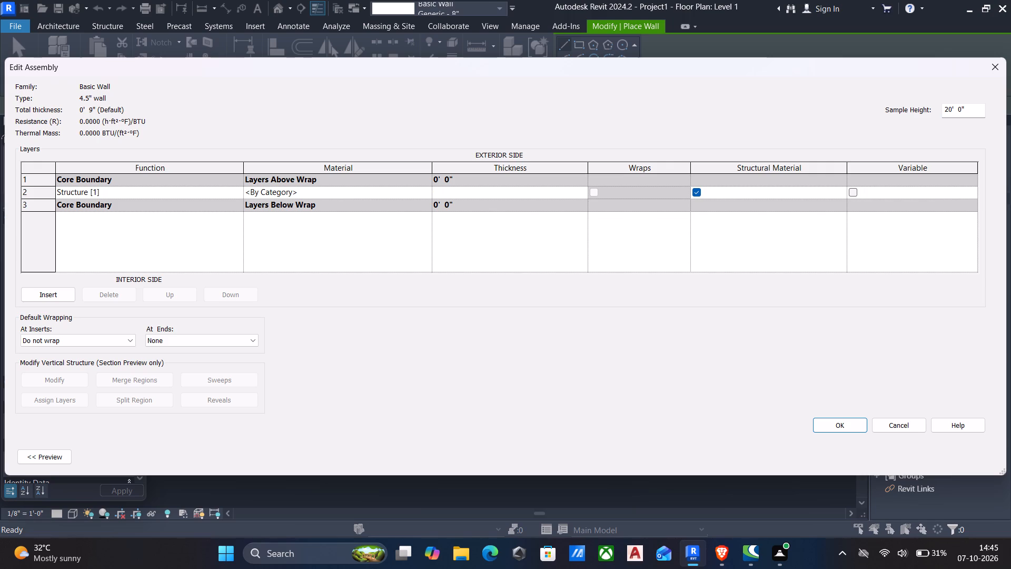
type("4.5")
key("shift+quotedbl")
key("Return")
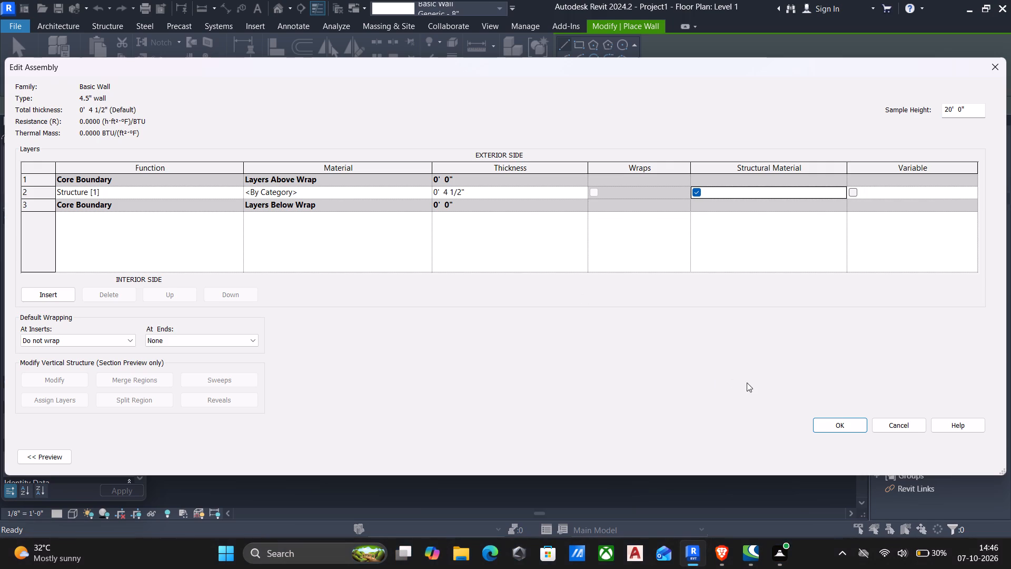
left_click(832, 423)
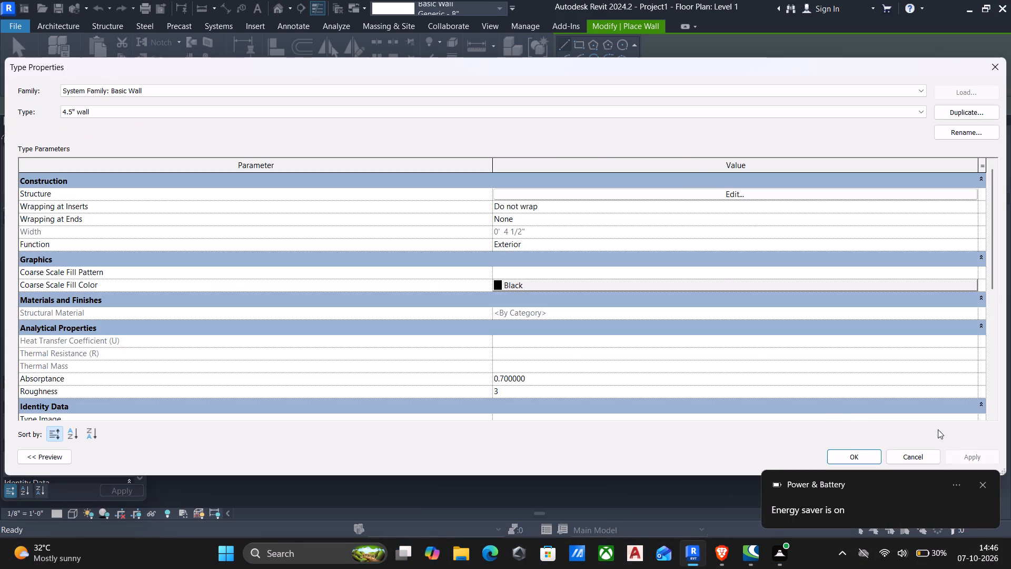
left_click(976, 456)
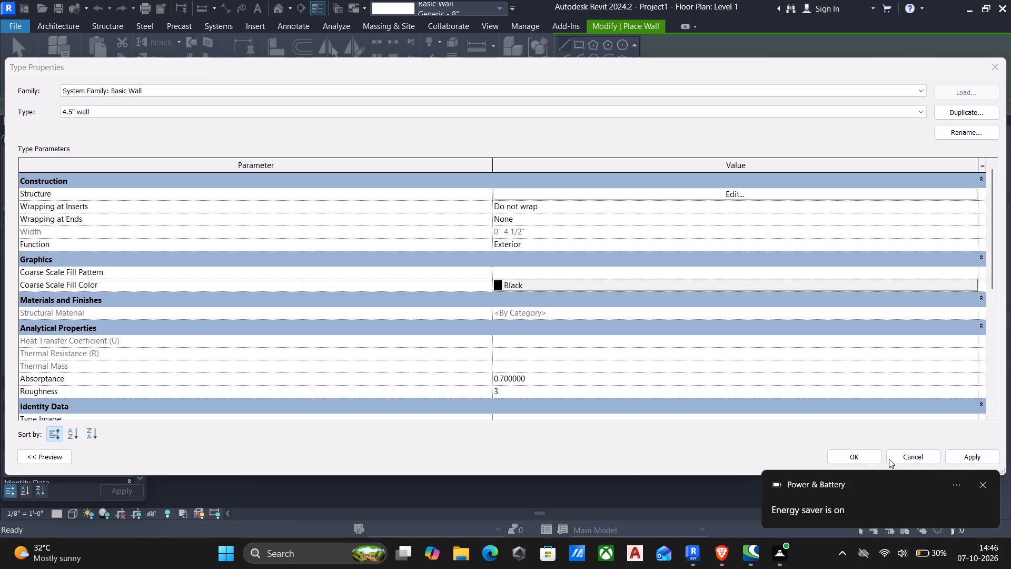
left_click(869, 452)
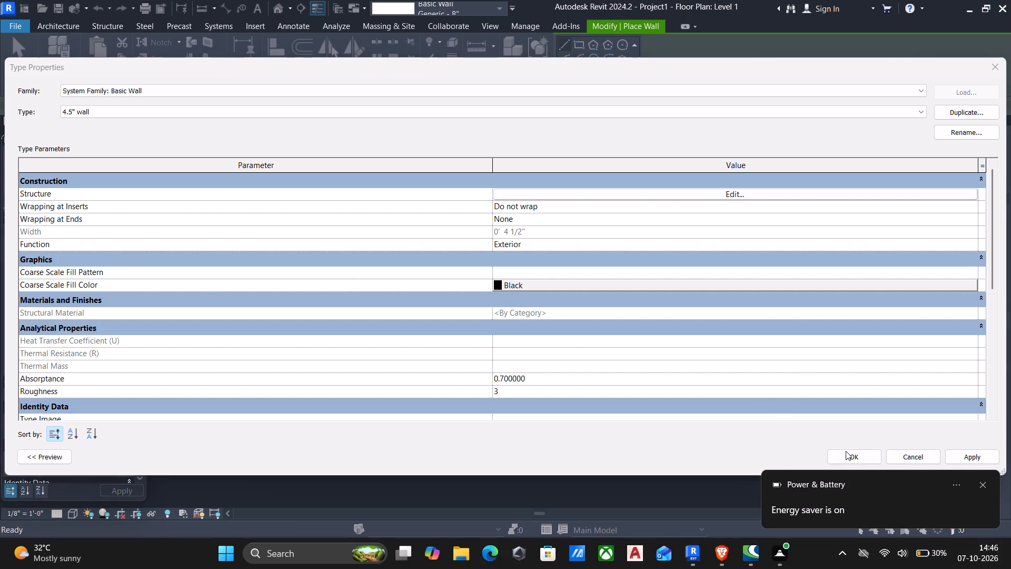
left_click(846, 456)
left_click(846, 456)
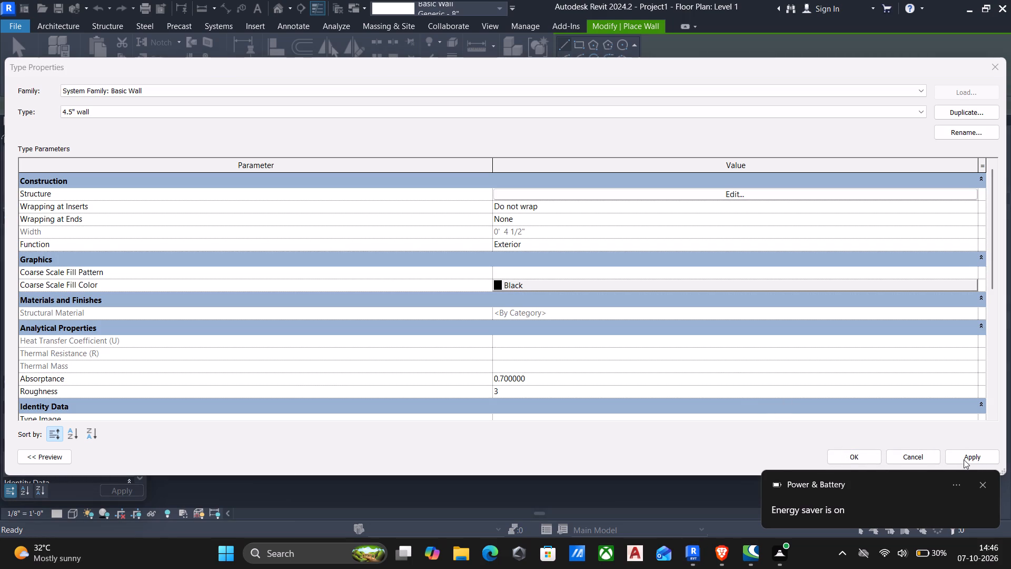
left_click(964, 459)
left_click(984, 481)
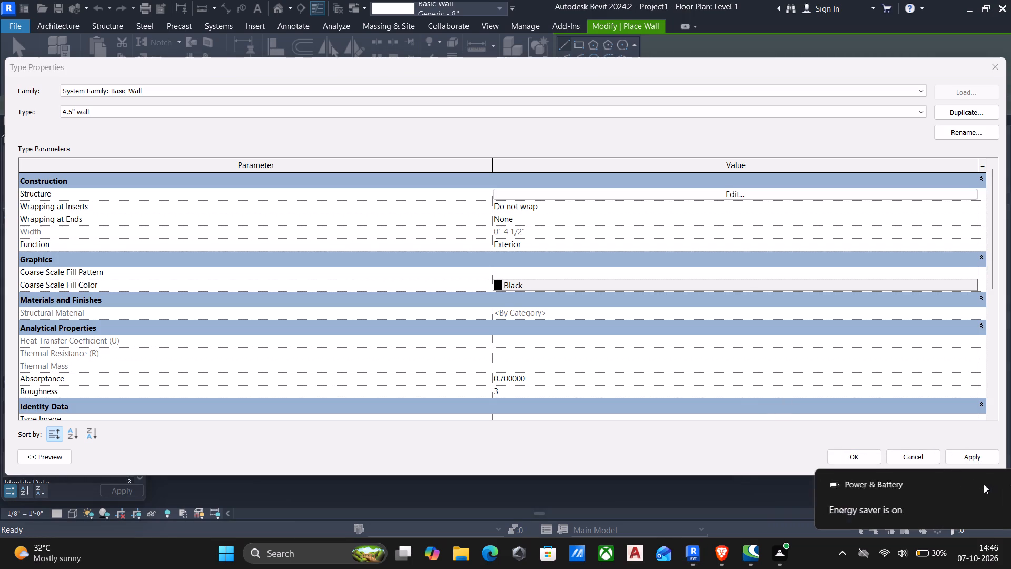
left_click(974, 458)
left_click(854, 456)
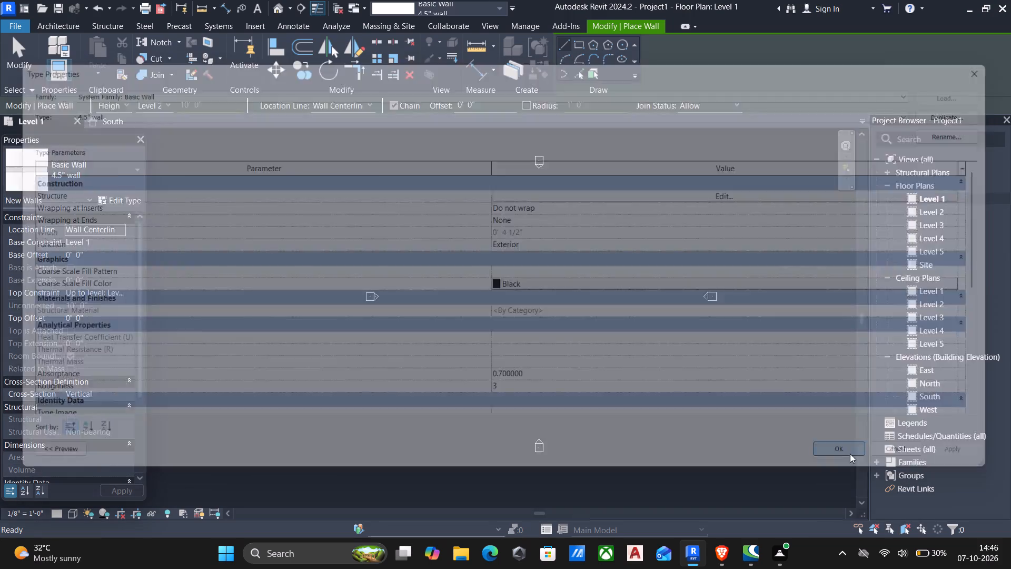
Choose the 9" wall type for new walls and set the location line to Finish Face: Exterior.
scroll(713, 415, "down", 4)
scroll(576, 331, "up", 6)
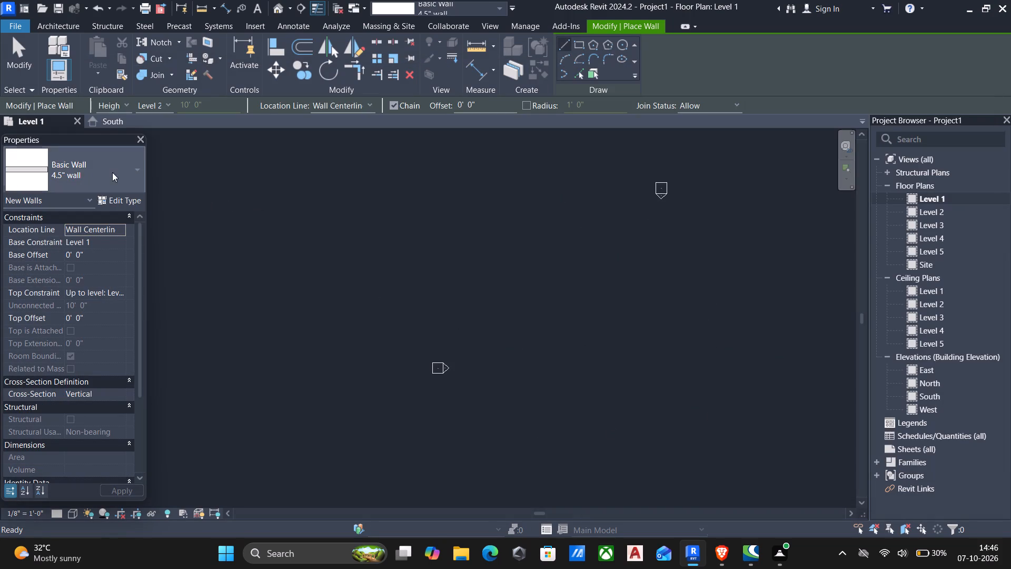
left_click(78, 165)
scroll(68, 314, "up", 4)
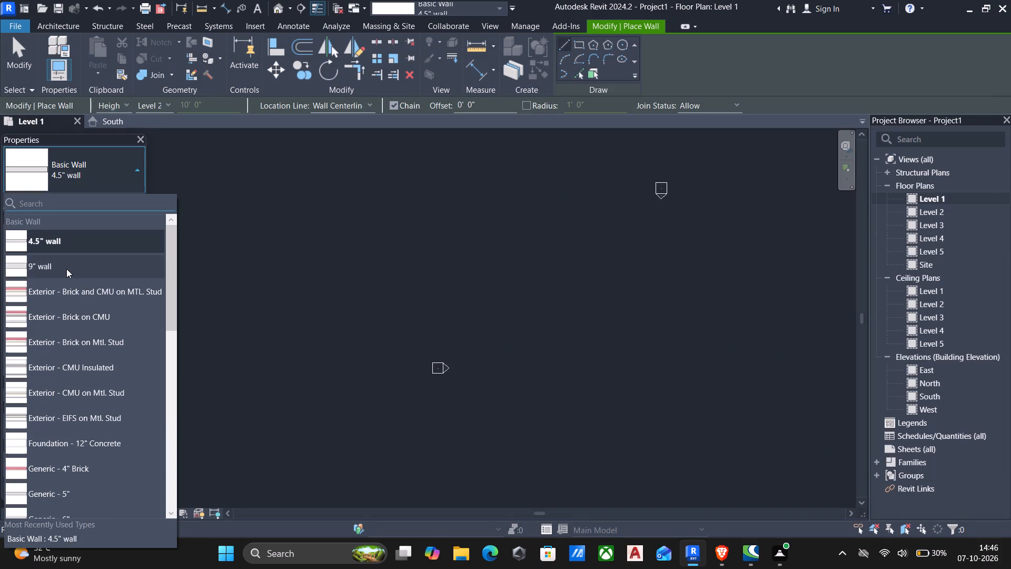
left_click(64, 268)
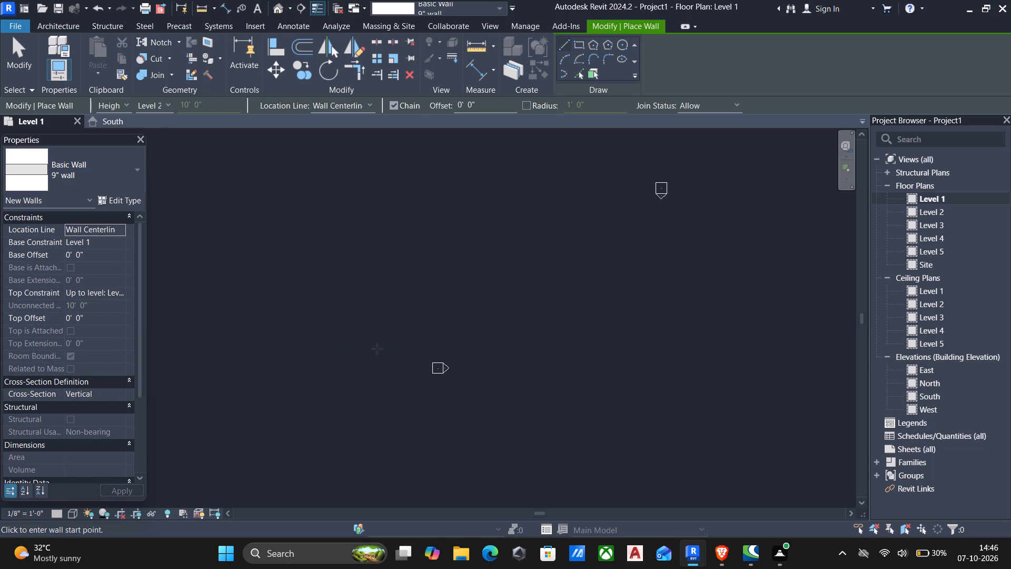
scroll(493, 331, "down", 2)
middle_click_drag(549, 342, 467, 294)
scroll(478, 294, "up", 3)
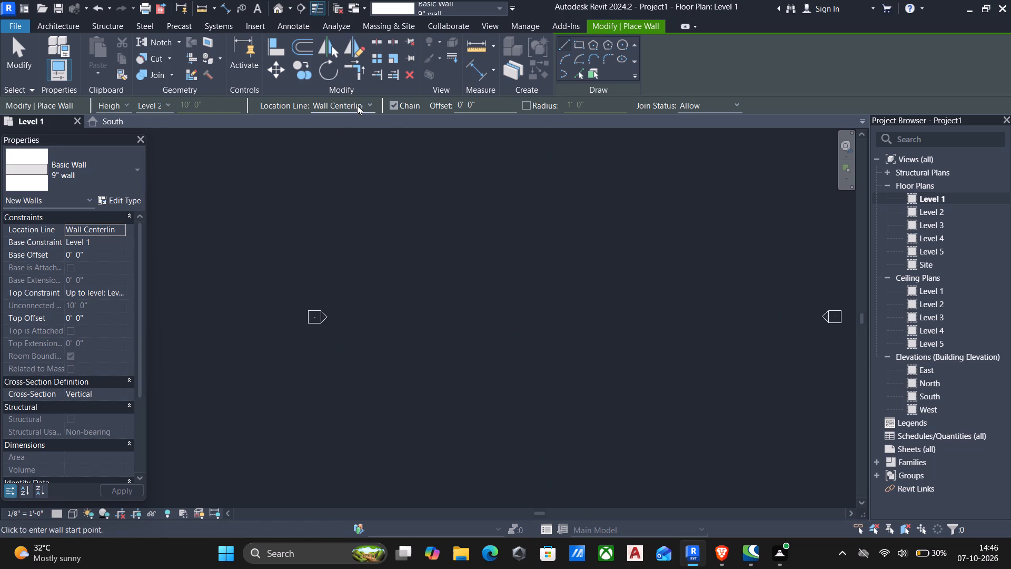
left_click(357, 105)
left_click(344, 141)
Draw a north-south 9" wall about 62'-6" long between the west and east elevation markers, nearer the west one.
scroll(462, 237, "down", 3)
middle_click_drag(465, 242, 442, 245)
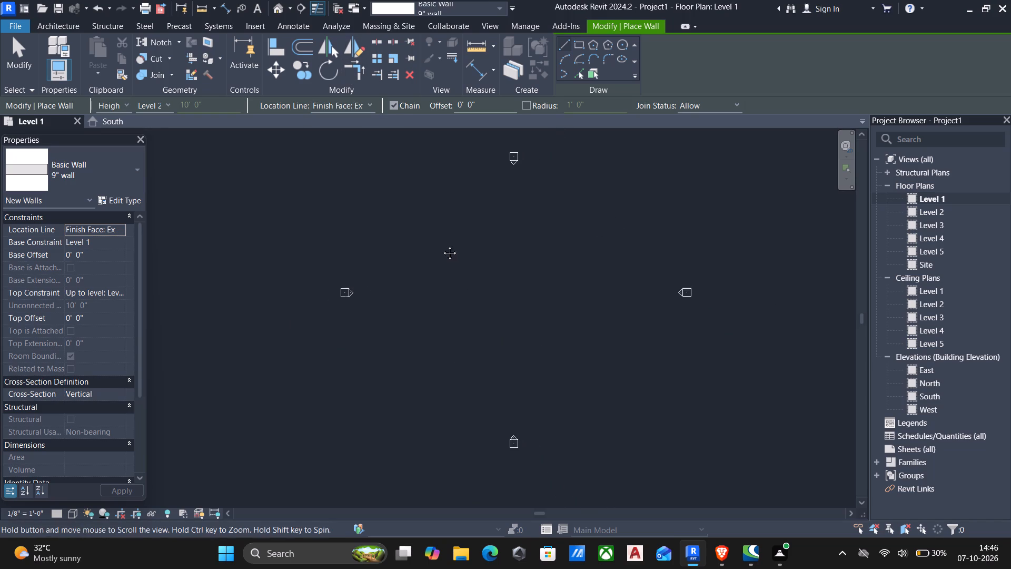
middle_click_drag(442, 245, 434, 246)
scroll(443, 246, "up", 4)
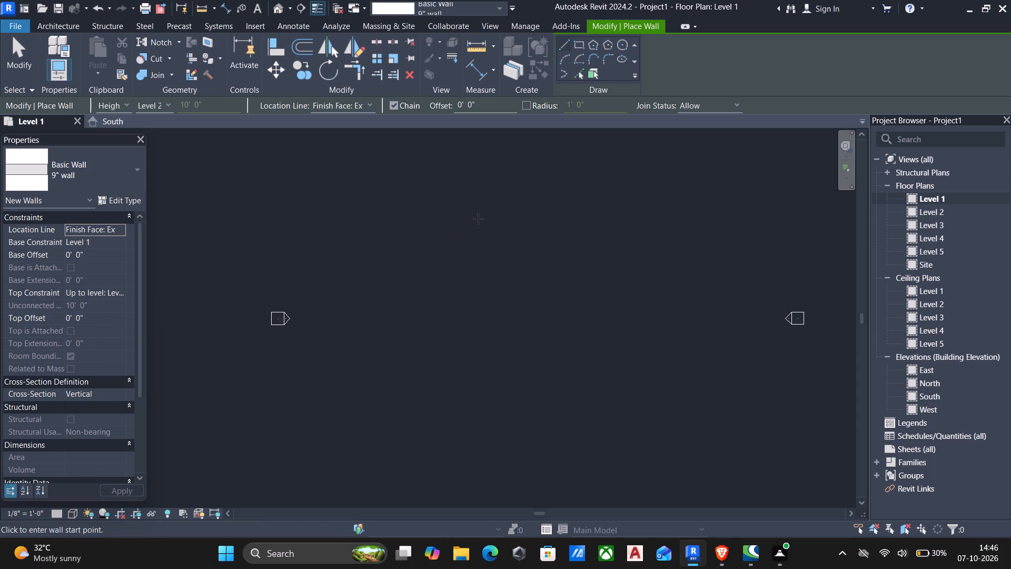
left_click(405, 164)
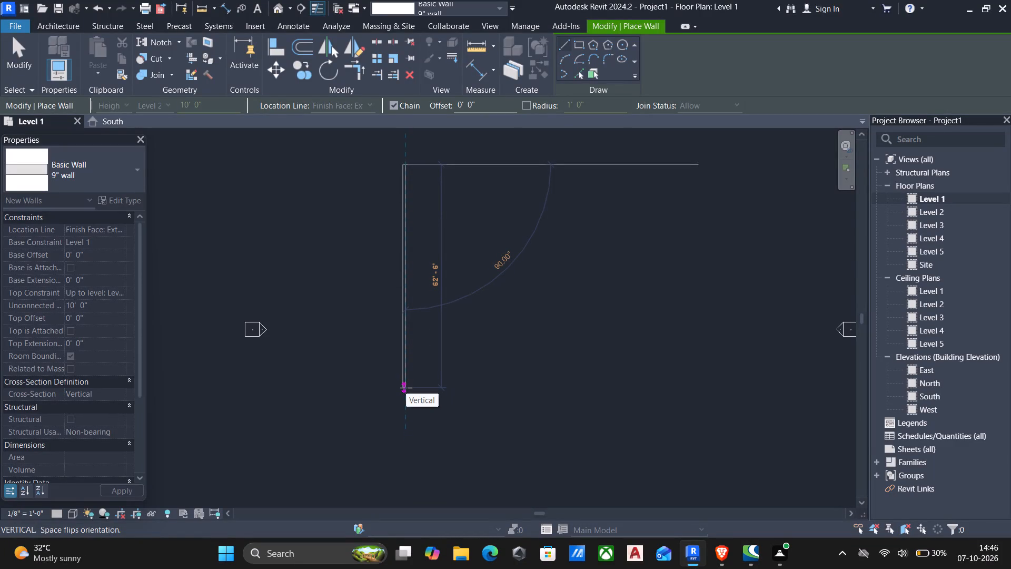
left_click(406, 388)
key("Escape")
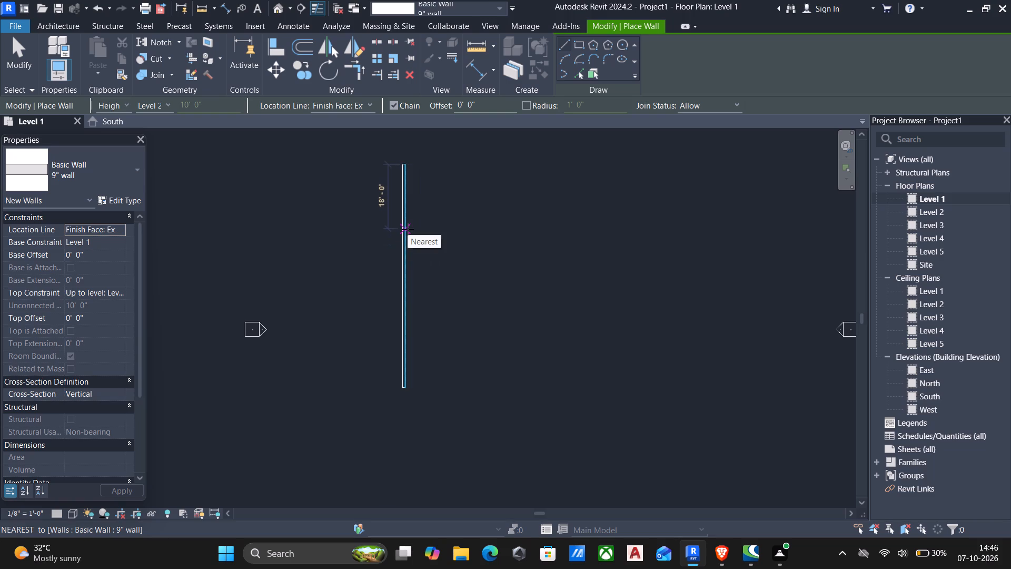
From the long west wall, chain 9" walls about 37'-0" east, 18'-6" south, 25'-9" east and 18'-6" north.
left_click(402, 261)
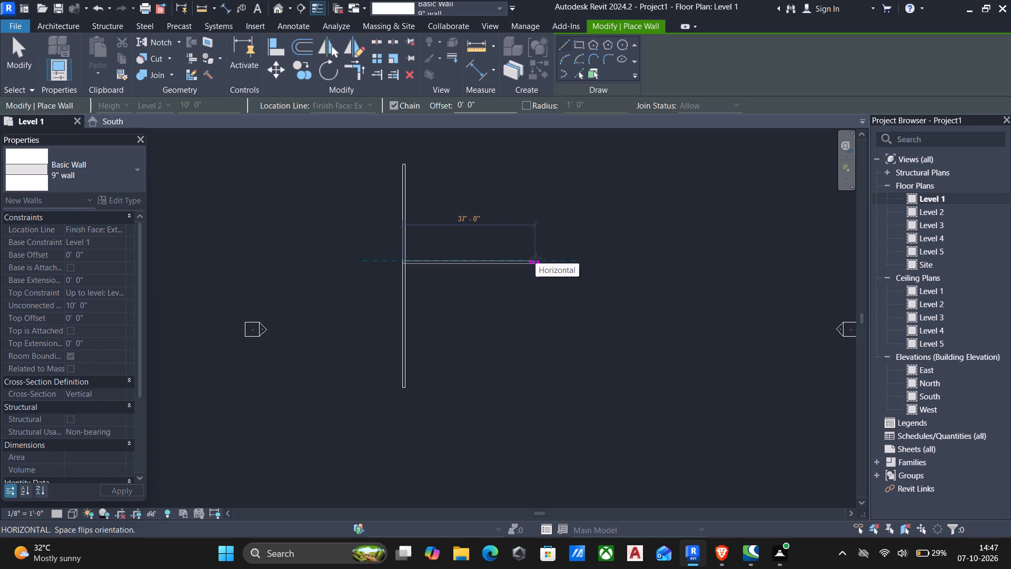
left_click(536, 258)
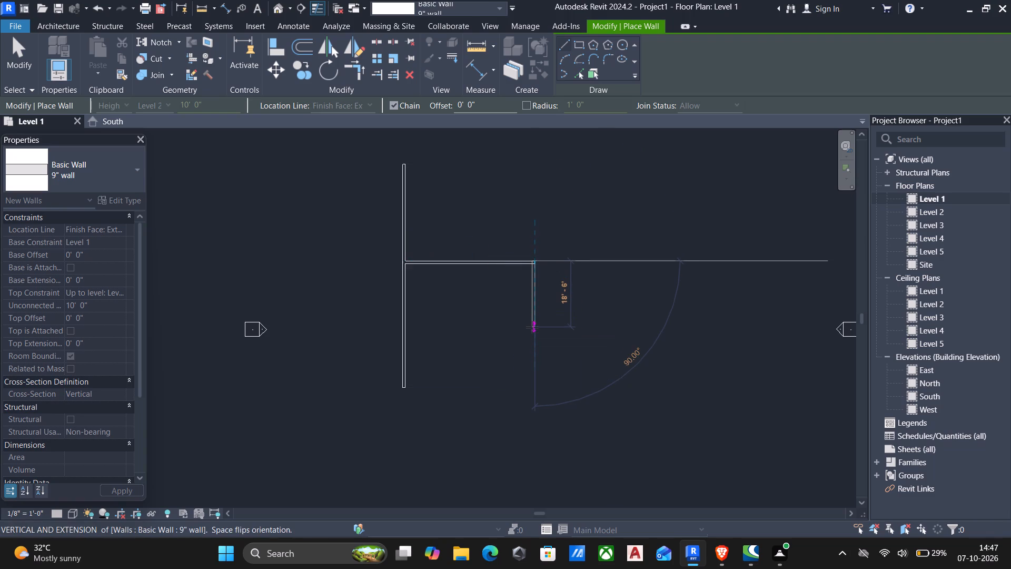
left_click(532, 327)
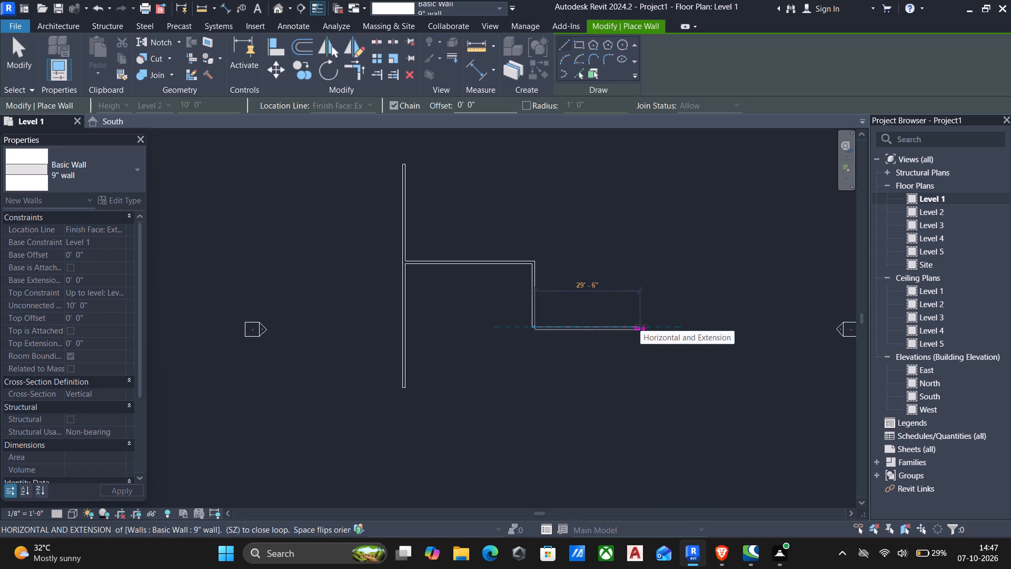
left_click(623, 323)
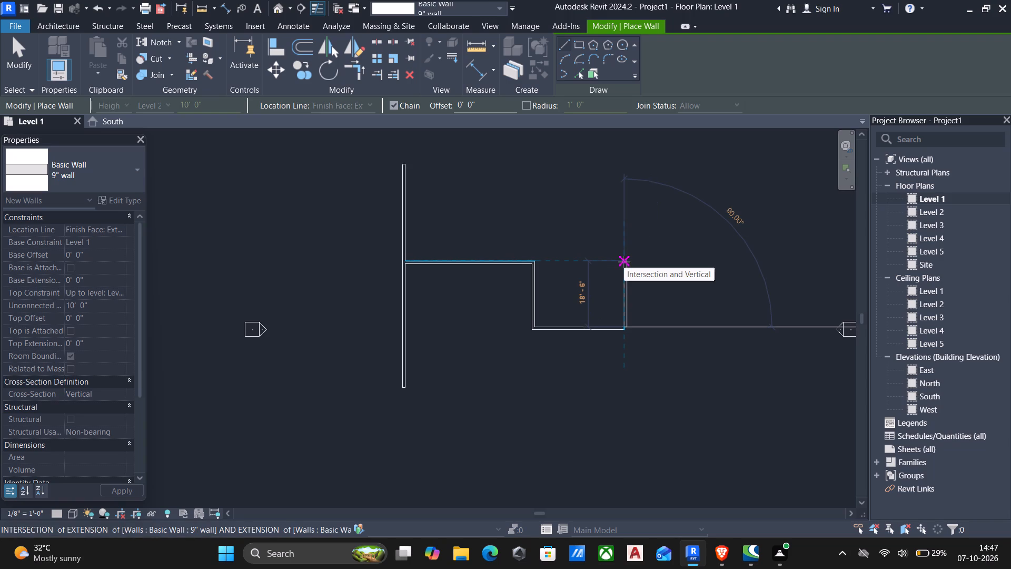
left_click(623, 261)
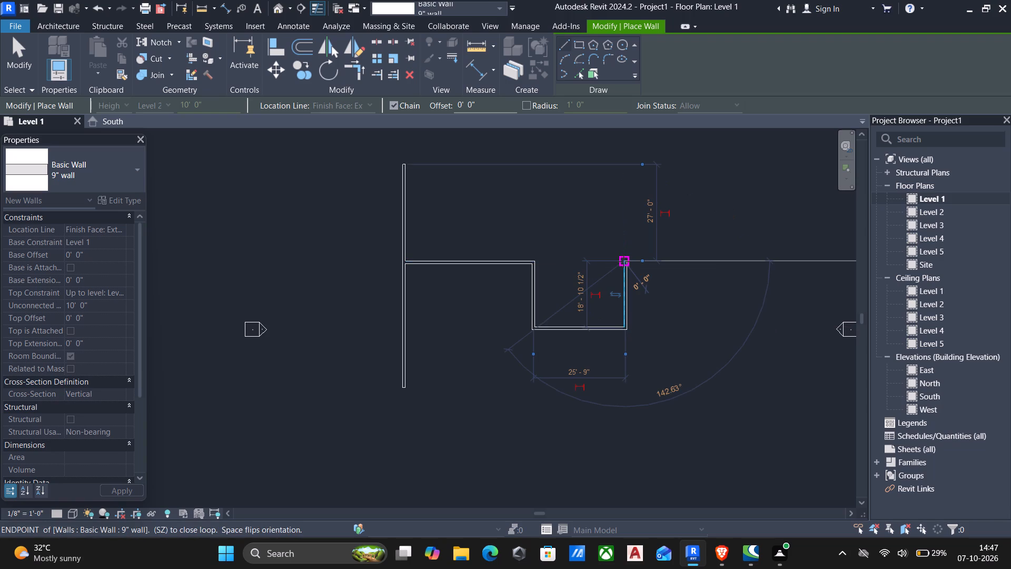
key("Escape")
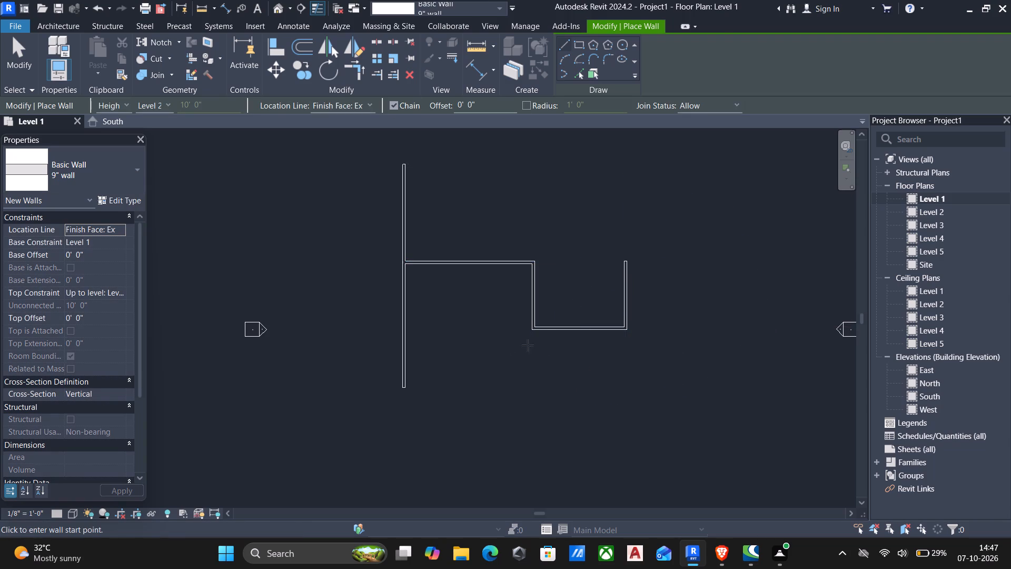
Draw a 9" wall about 35'-6" long from the southwest corner of the U-shaped walls west to the long west wall.
scroll(513, 326, "up", 9)
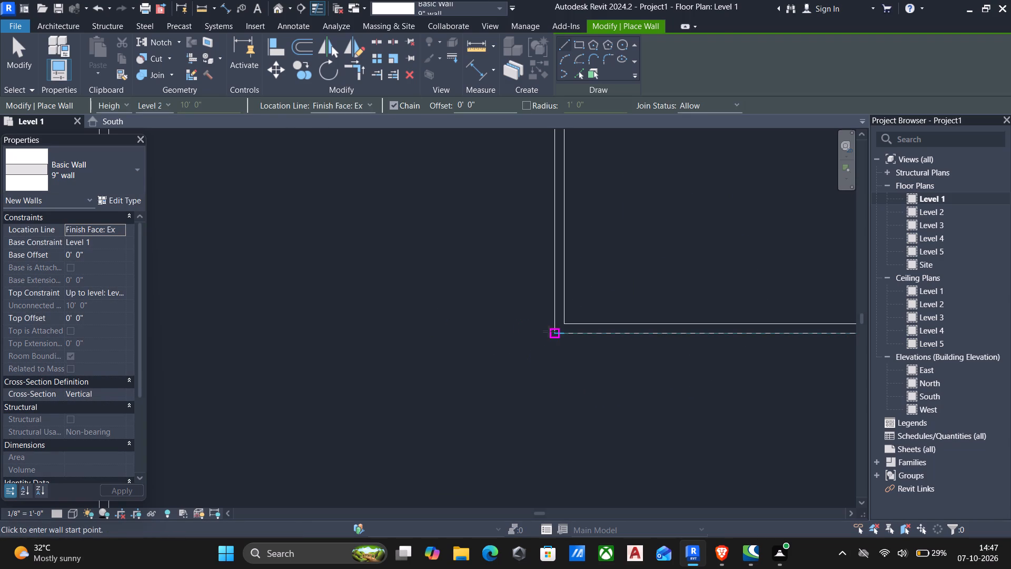
left_click(553, 336)
scroll(261, 365, "down", 3)
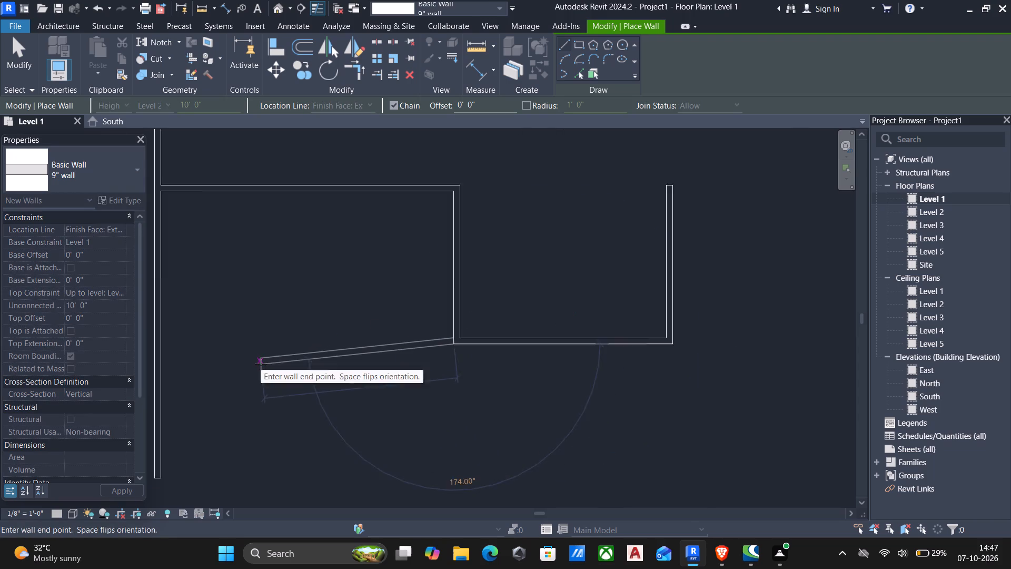
middle_click_drag(272, 358, 358, 317)
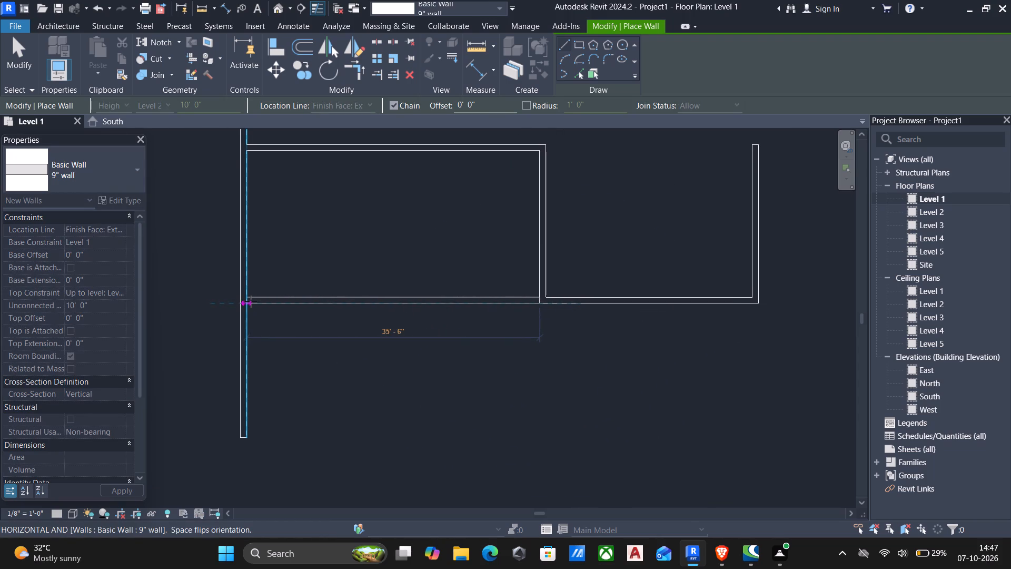
left_click(251, 301)
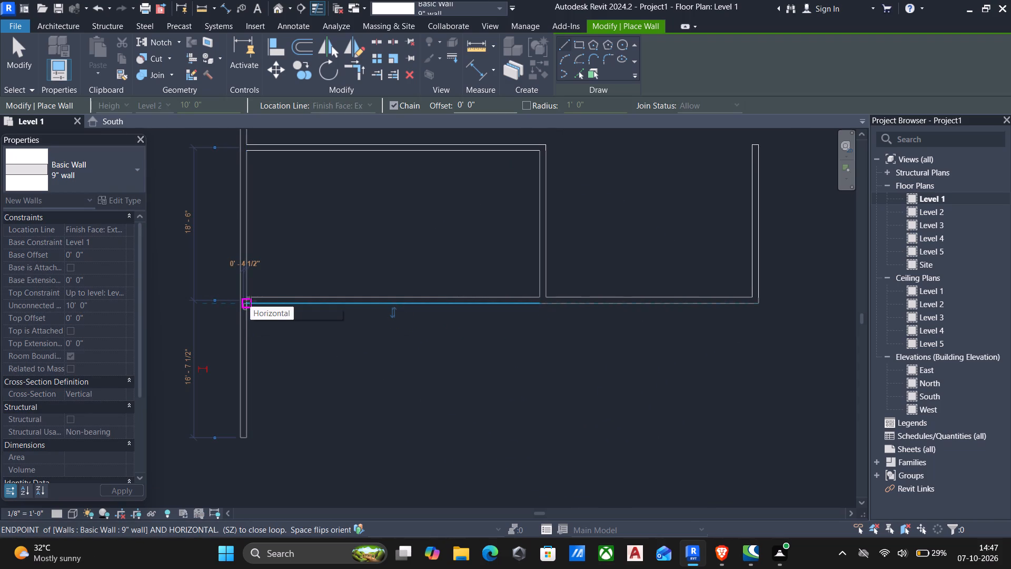
key("Escape")
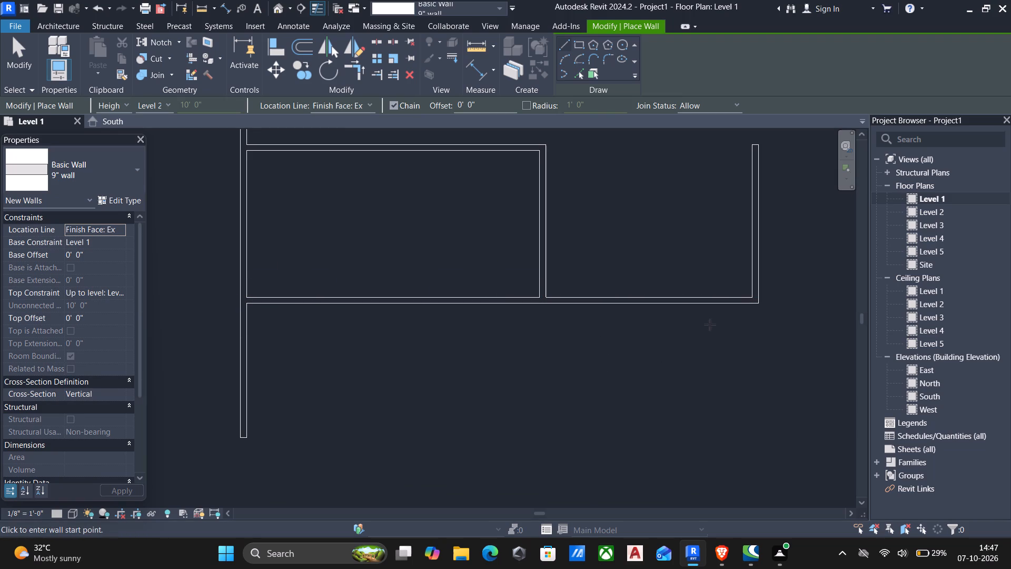
From the southeast outer corner, chain 9" walls about 16'-6" south, 30'-0" west and back north to the east-west wall, enclosing a room.
left_click(757, 307)
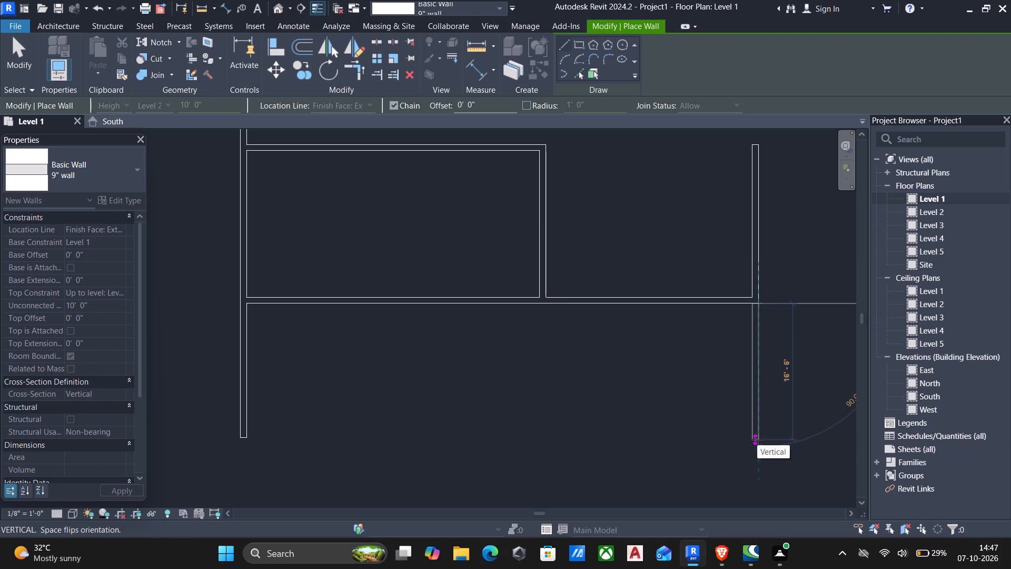
left_click(757, 439)
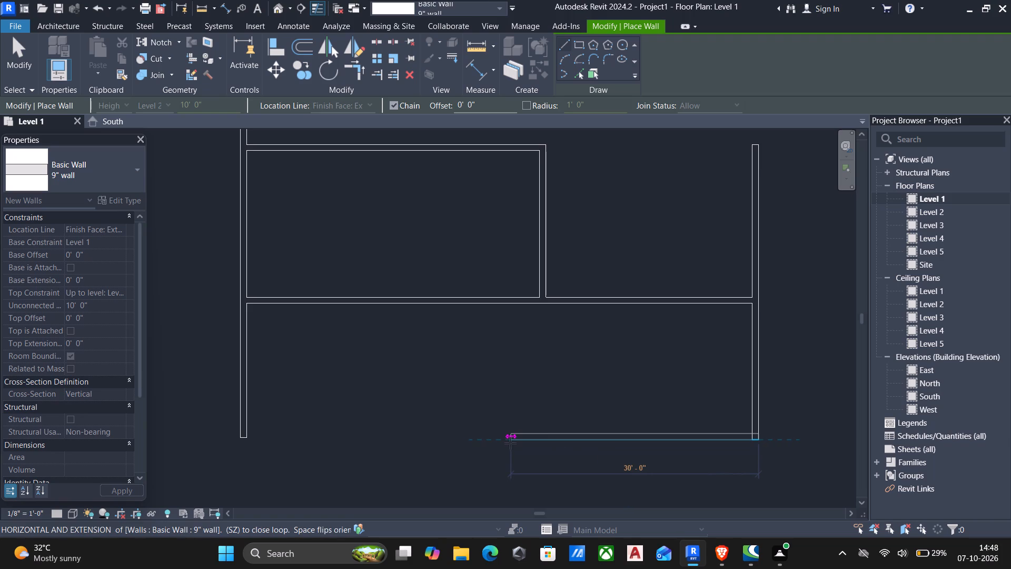
left_click(511, 442)
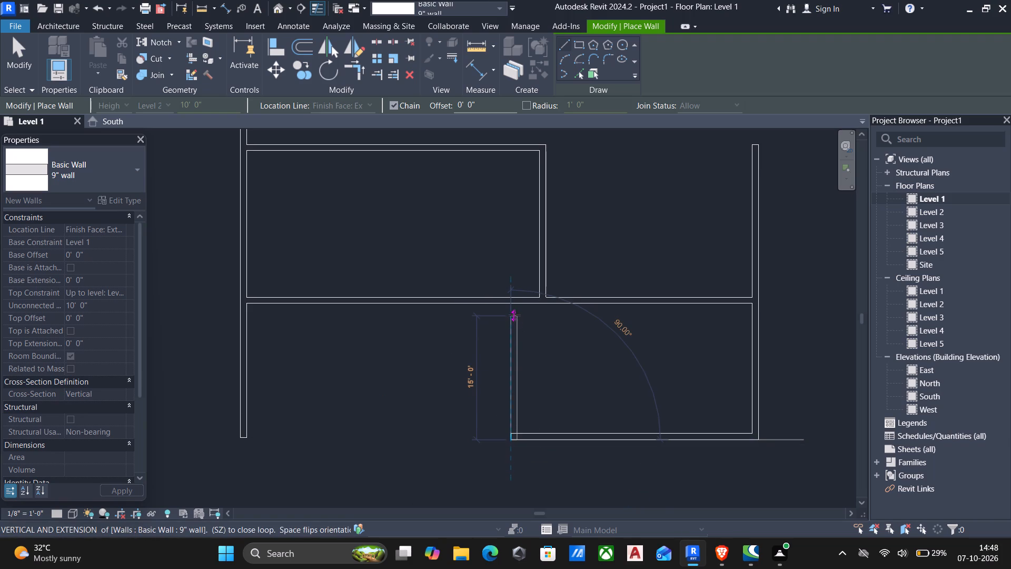
left_click(514, 309)
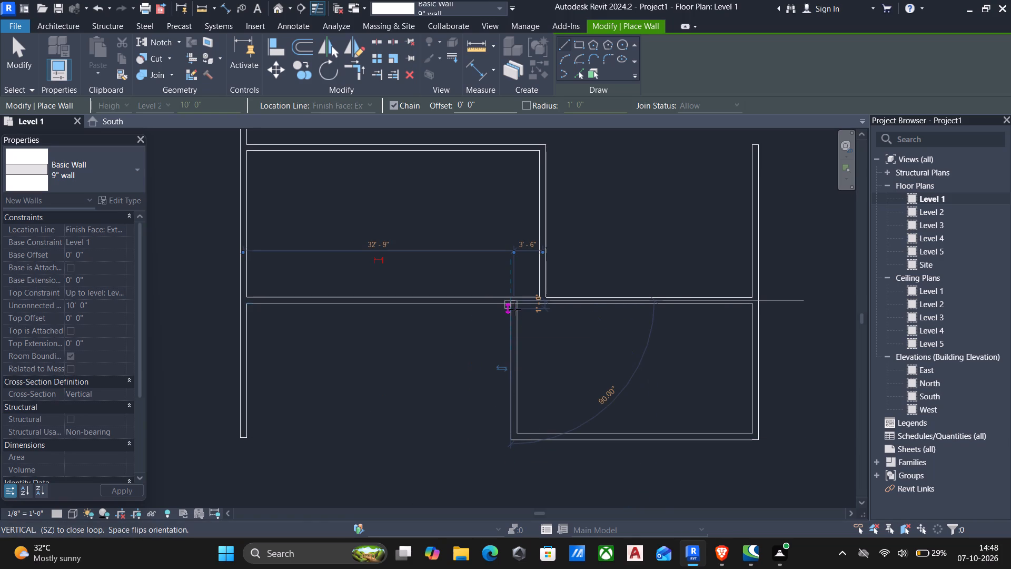
key("Escape")
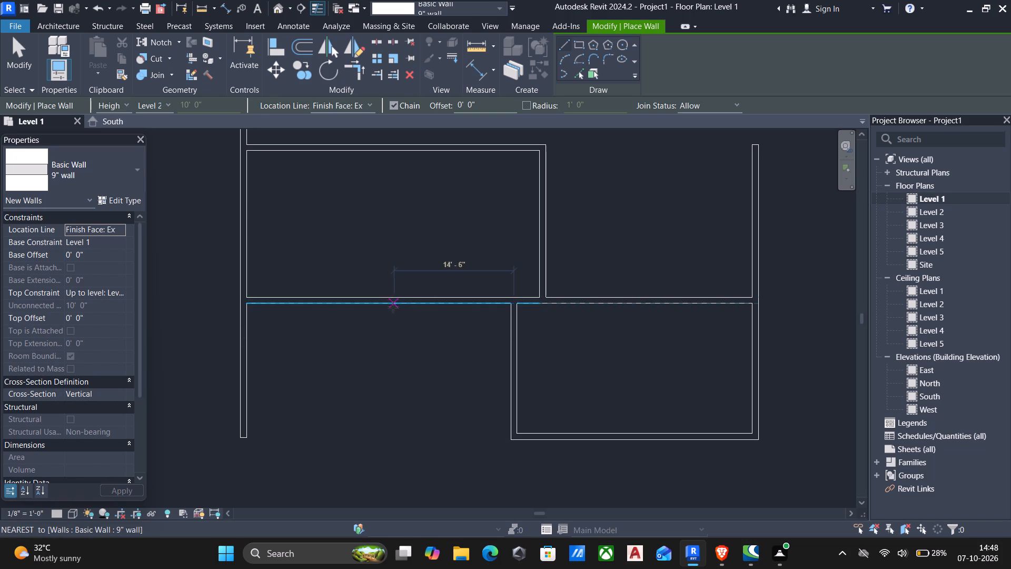
Draw a 9" wall about 16'-6" south from the east-west wall, midway between the long west wall and the southeast room.
left_click(383, 302)
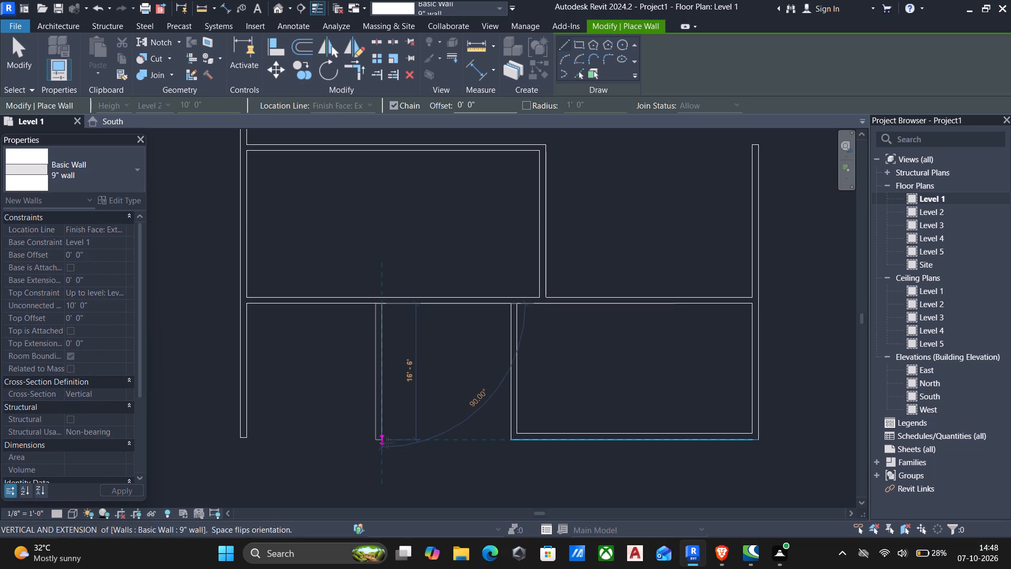
left_click(379, 445)
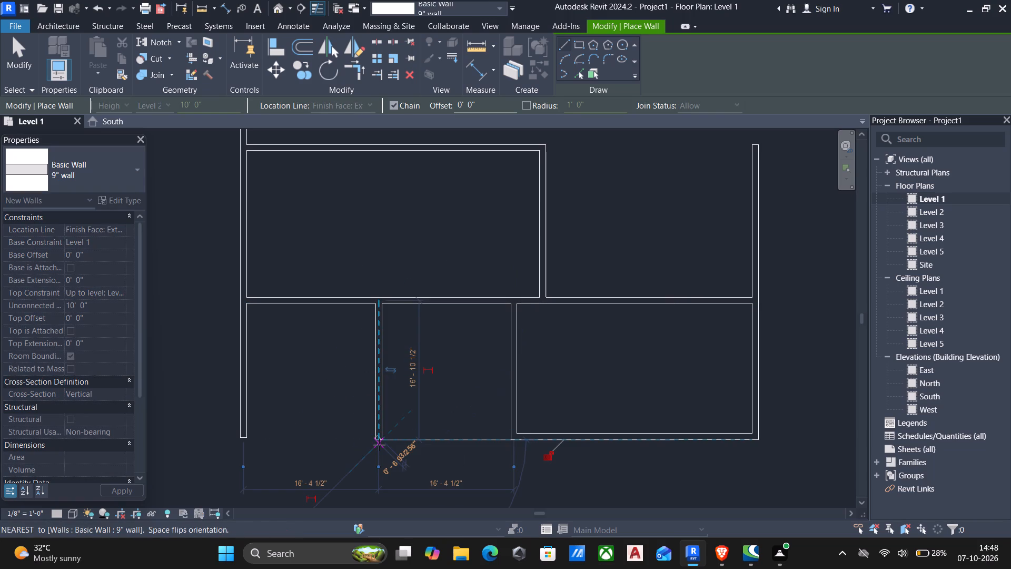
key("Escape")
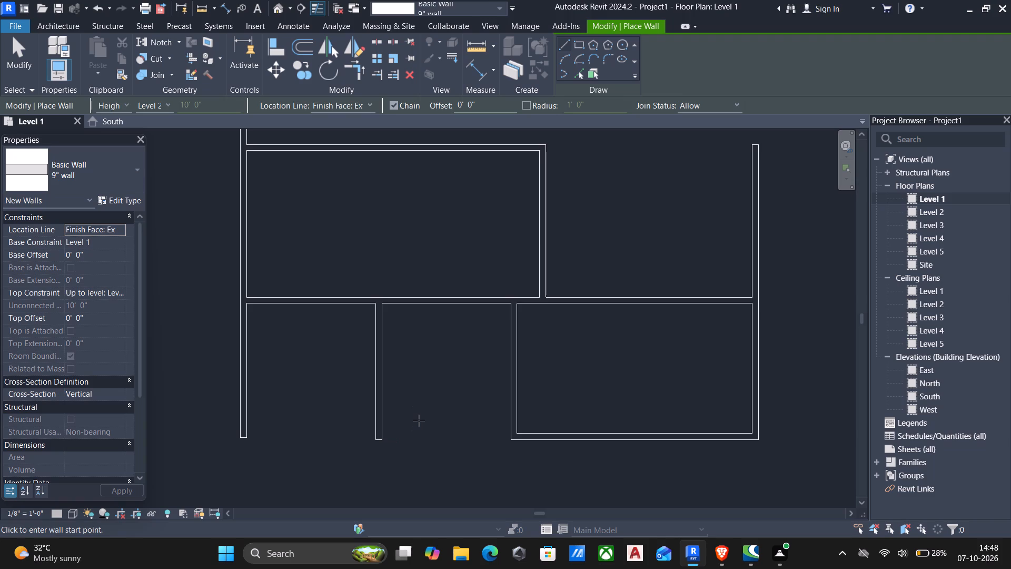
key("Escape")
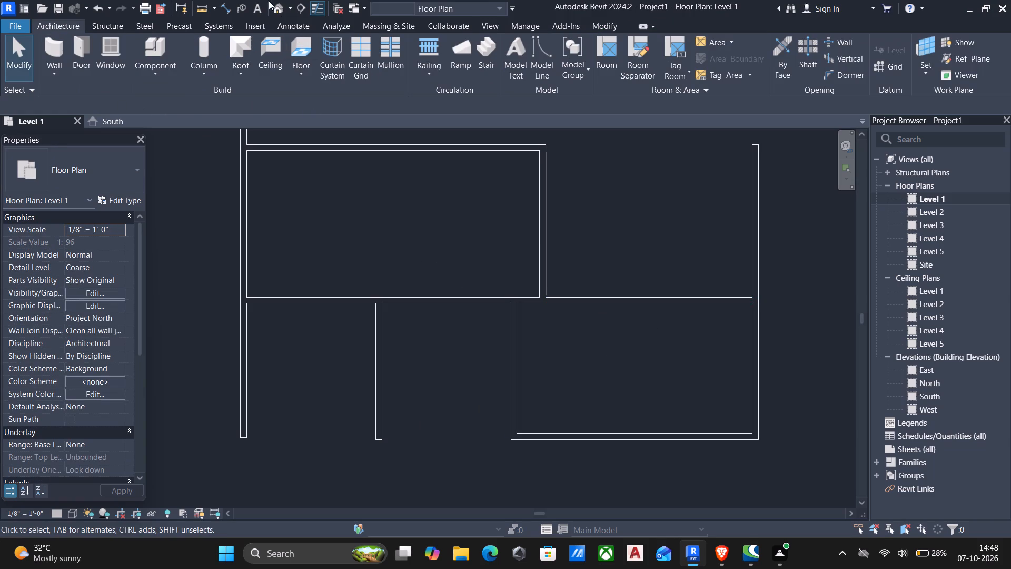
Extend the southeast room's south wall west to the long west wall, making it 62'-0" long and enclosing the two smaller rooms.
scroll(378, 300, "down", 5)
middle_click_drag(379, 300, 383, 357)
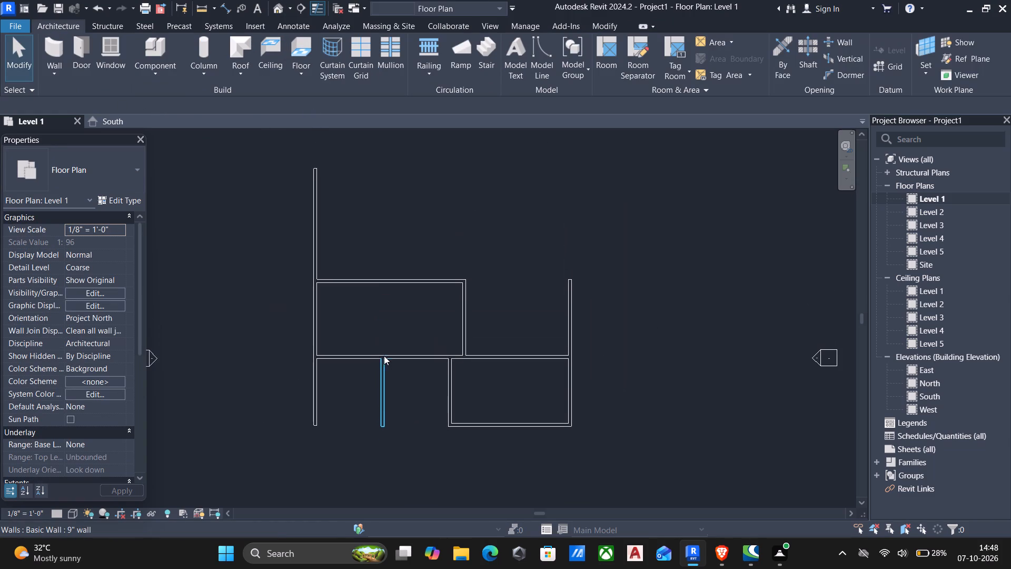
scroll(411, 329, "down", 1)
middle_click_drag(411, 329, 429, 369)
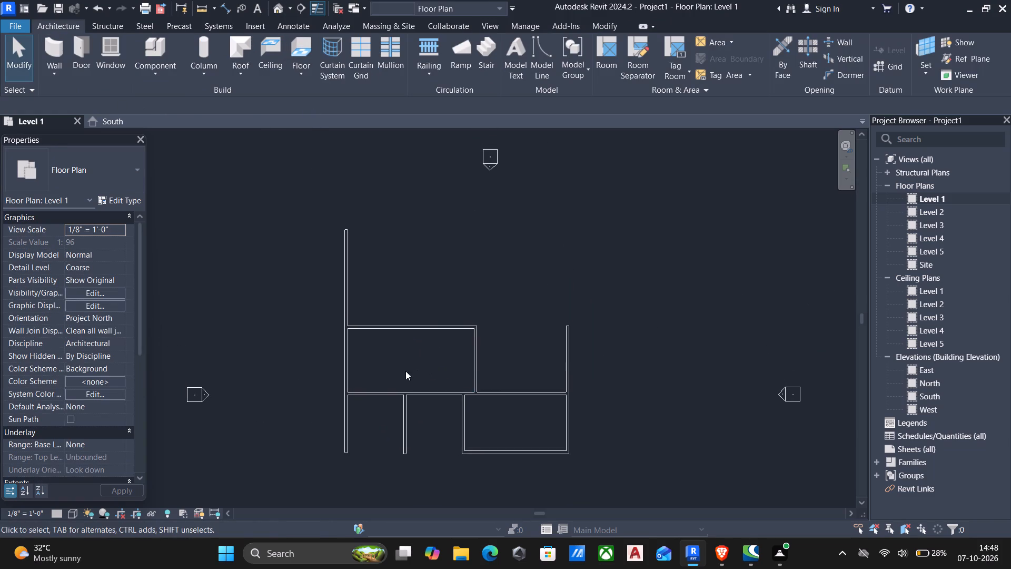
middle_click_drag(379, 387, 427, 314)
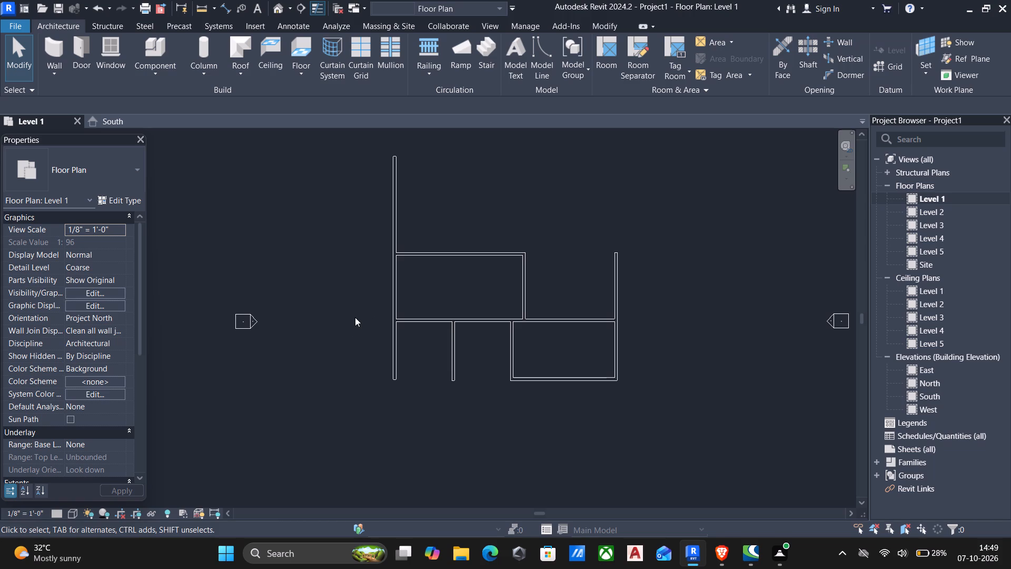
left_click(538, 379)
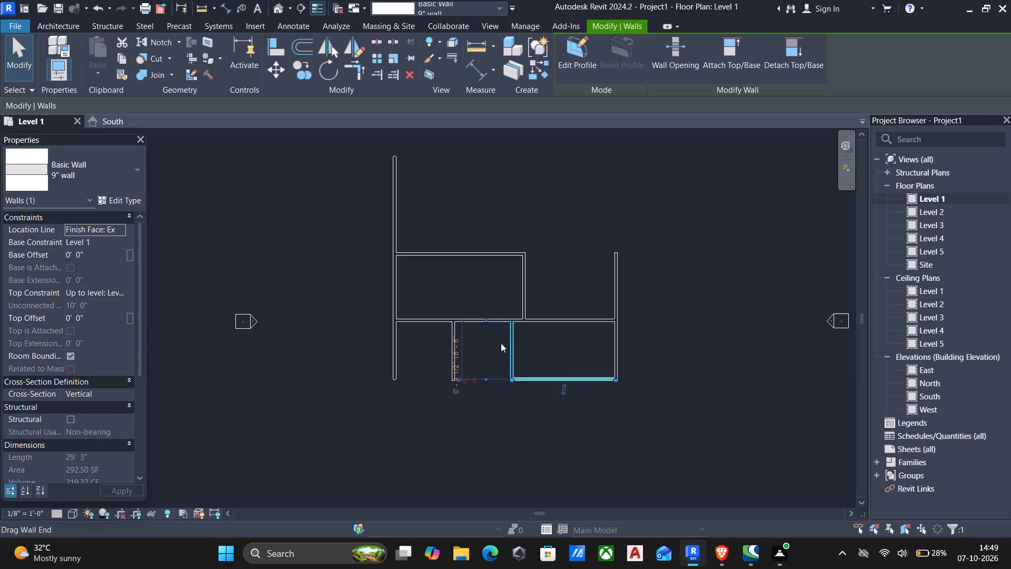
scroll(481, 342, "down", 1)
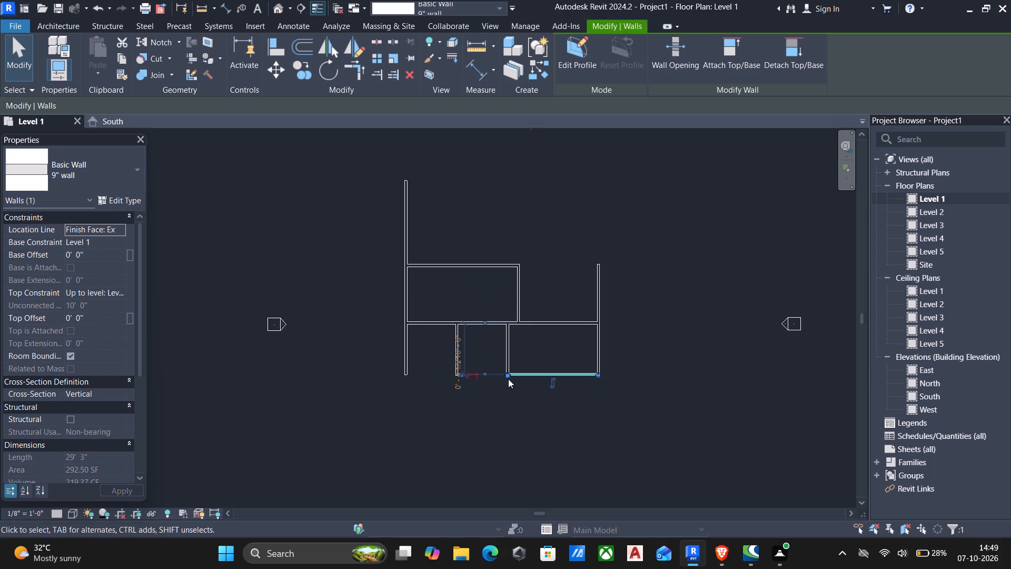
left_click_drag(510, 375, 485, 373)
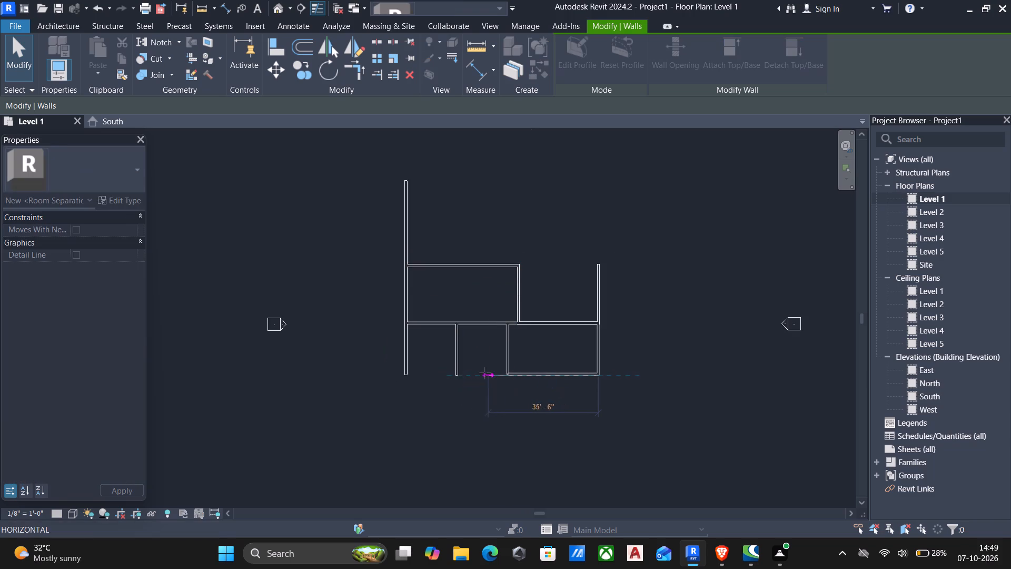
left_click_drag(485, 373, 410, 370)
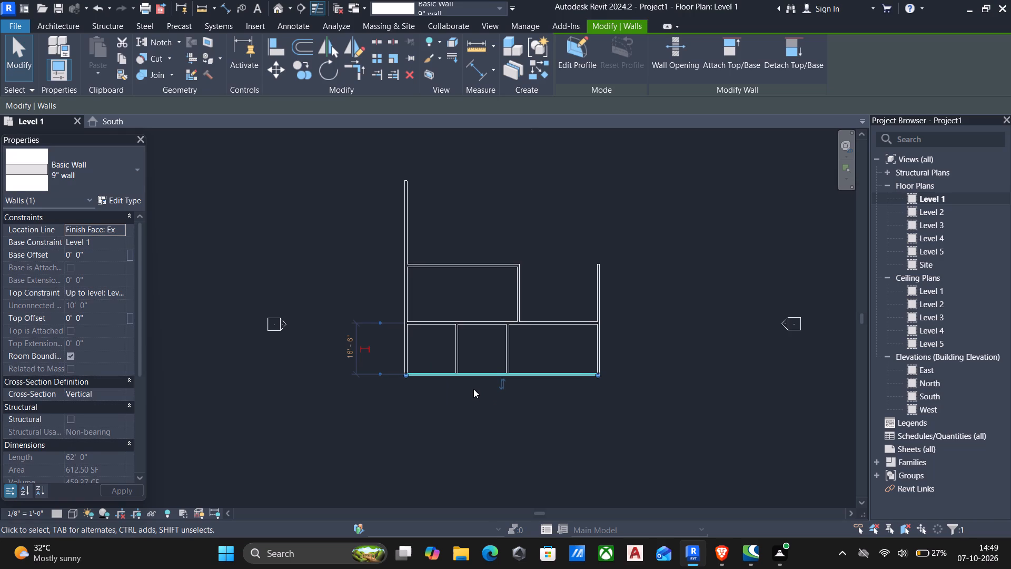
key("Escape")
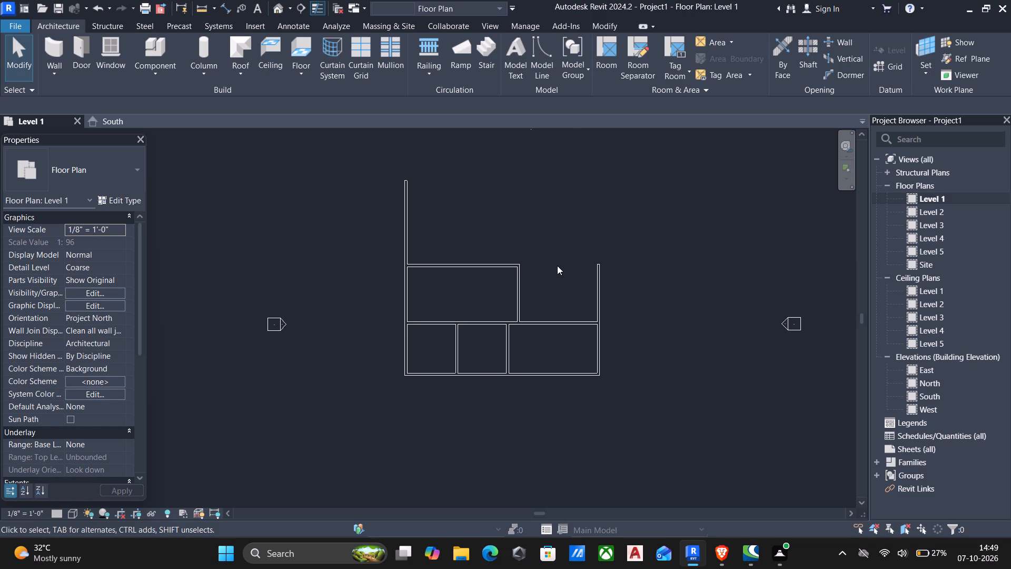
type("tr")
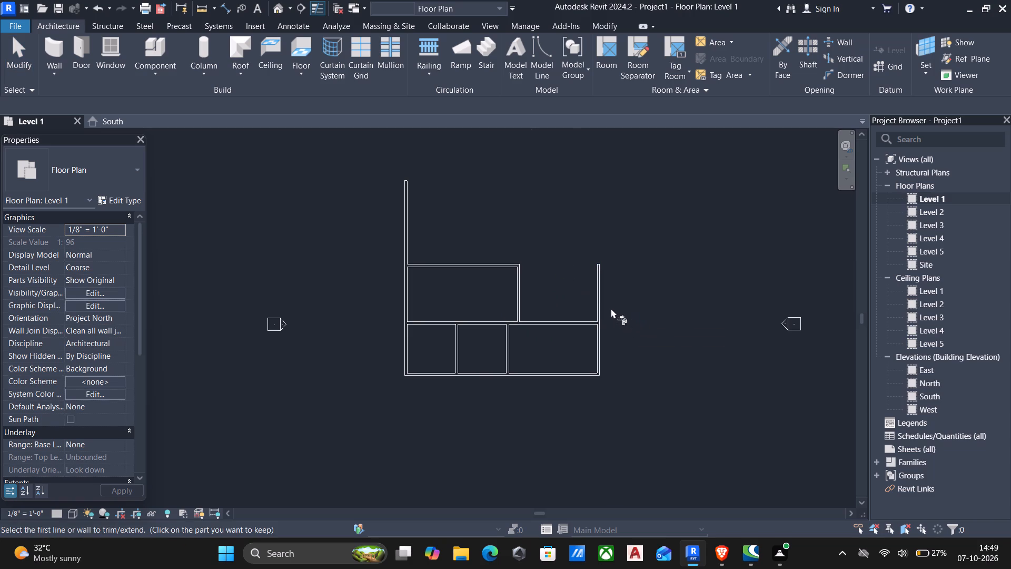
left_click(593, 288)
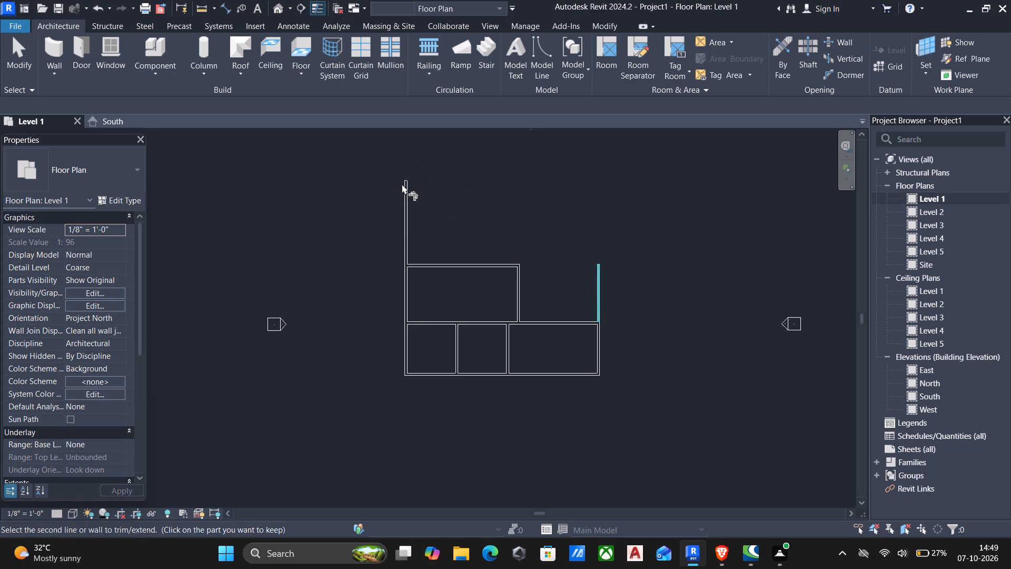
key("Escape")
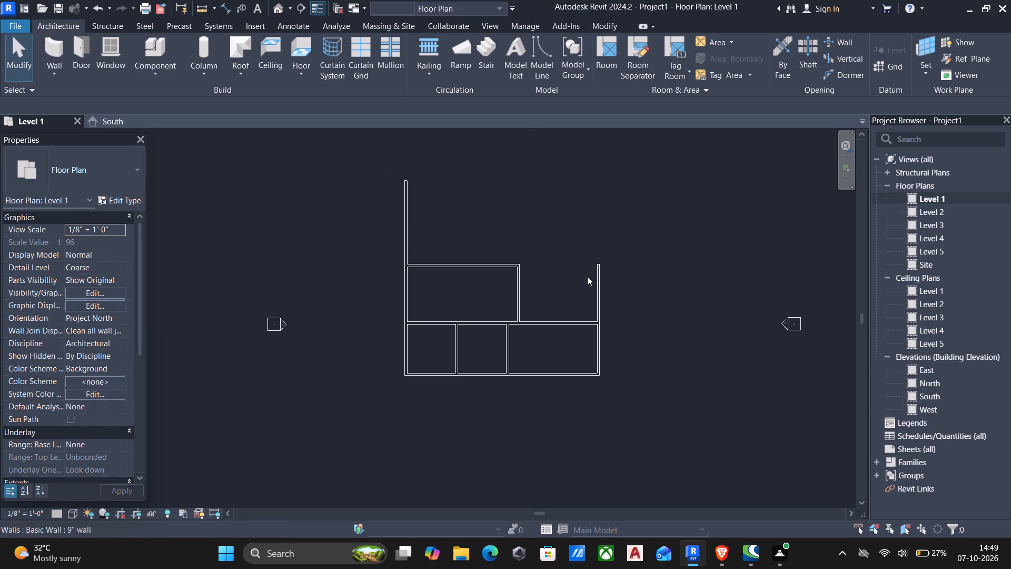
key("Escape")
From the east wall's north end, chain 9" walls a short way east, then about 6'-0" and 21'-0" north, level with the west wall's end.
left_click(600, 272)
type("cs")
scroll(609, 276, "up", 4)
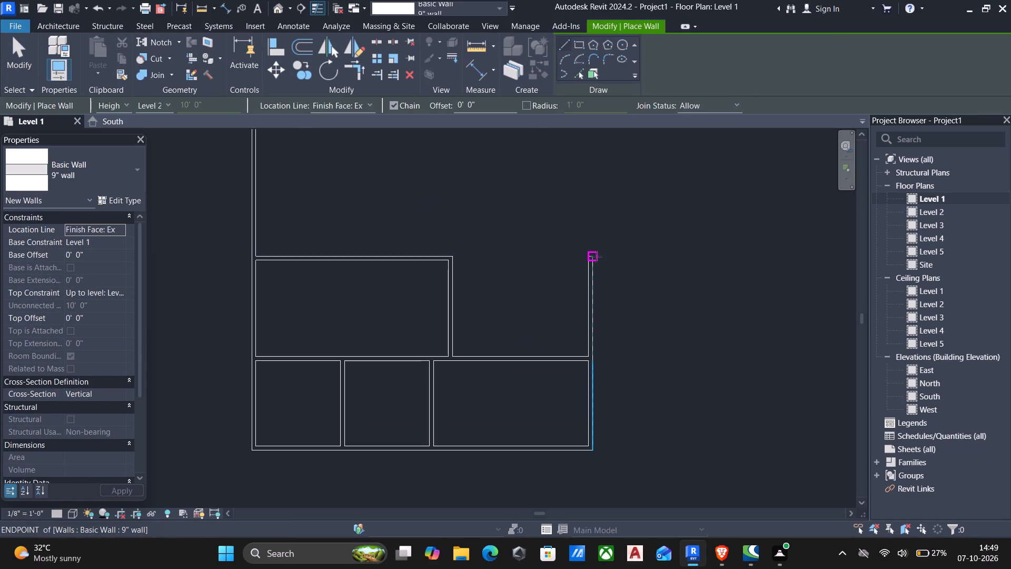
scroll(596, 257, "up", 1)
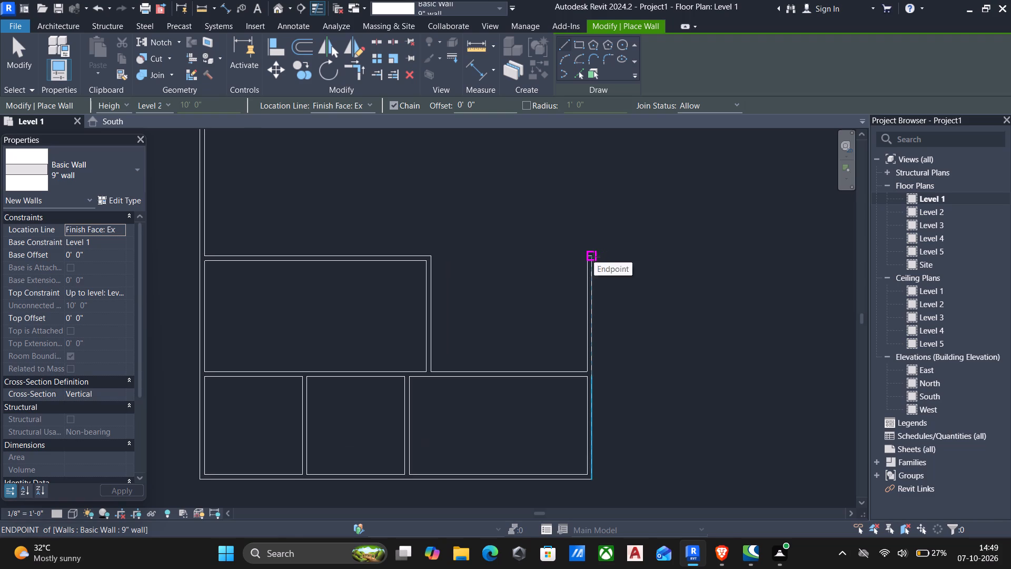
left_click(594, 257)
left_click(631, 259)
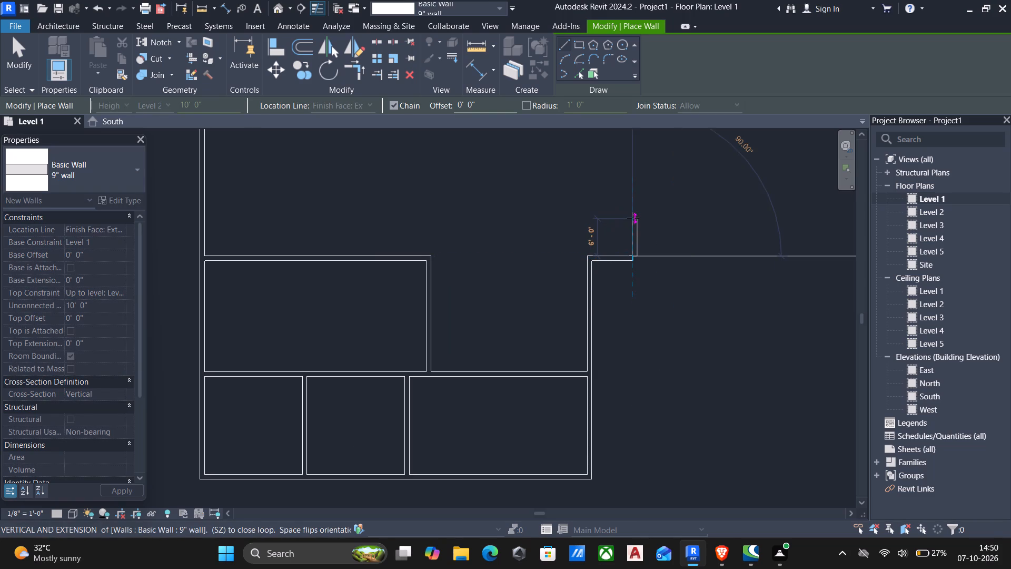
left_click_drag(633, 218, 633, 257)
scroll(626, 236, "down", 2)
middle_click_drag(571, 311, 577, 348)
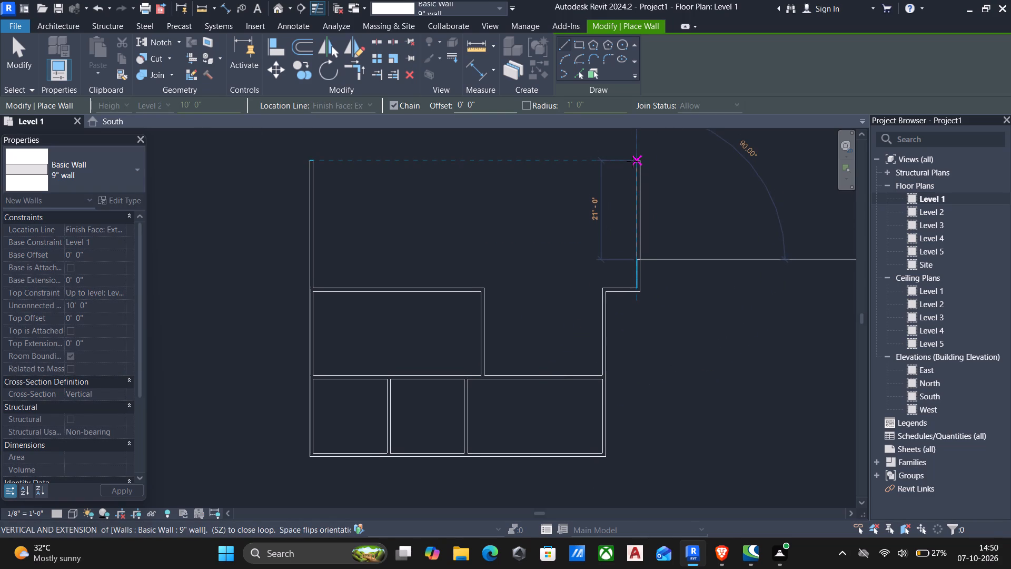
left_click(632, 161)
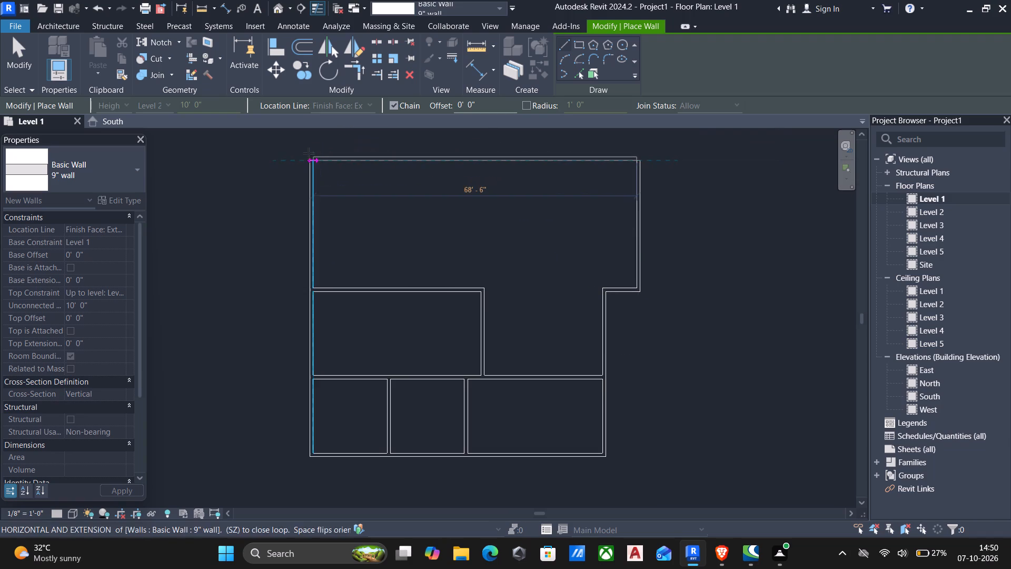
Close the building's north side with a 9" wall about 68'-10 1/2" long running west to the long west wall's north end.
scroll(307, 154, "up", 7)
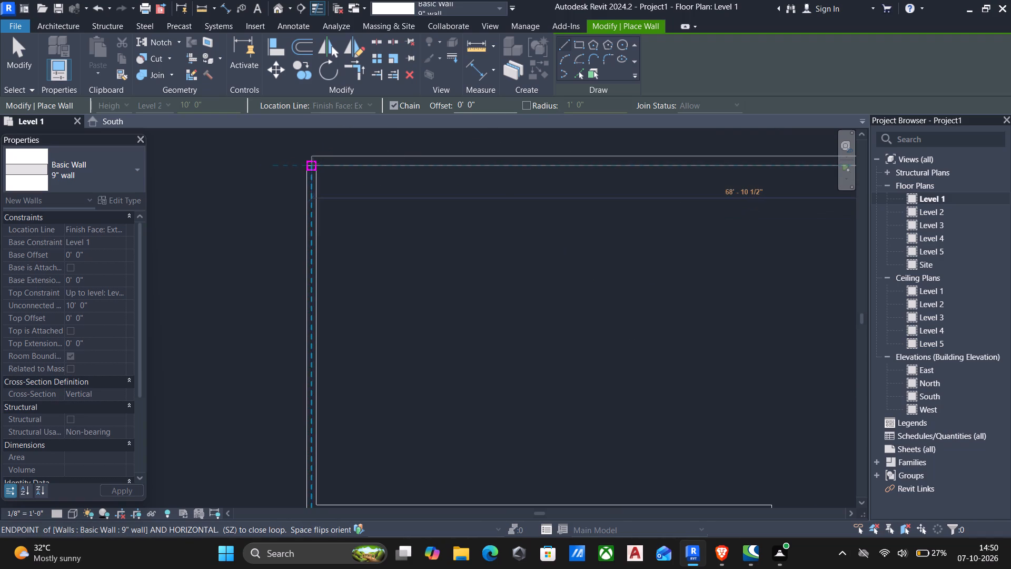
left_click(313, 164)
key("Escape")
scroll(375, 188, "down", 4)
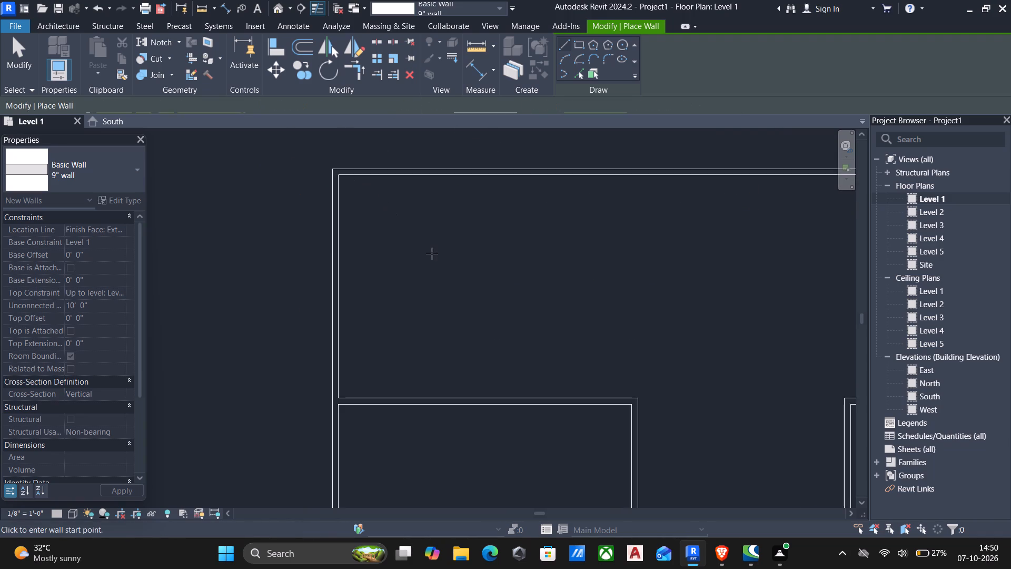
scroll(432, 253, "down", 3)
middle_click_drag(449, 274, 418, 108)
middle_click_drag(416, 260, 419, 317)
key("Escape")
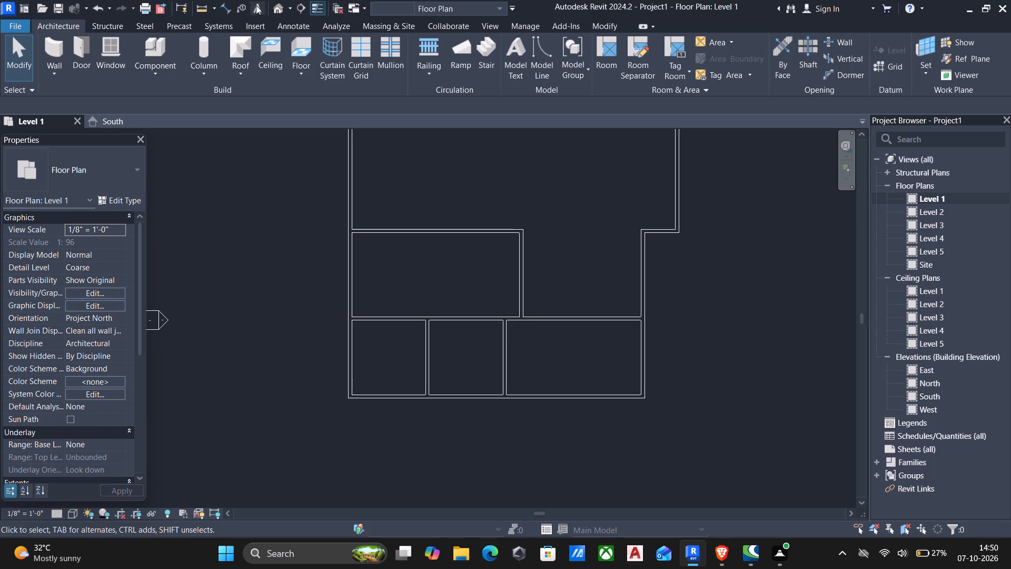
Open the default 3D view and set its visual style to Shaded.
left_click(271, 7)
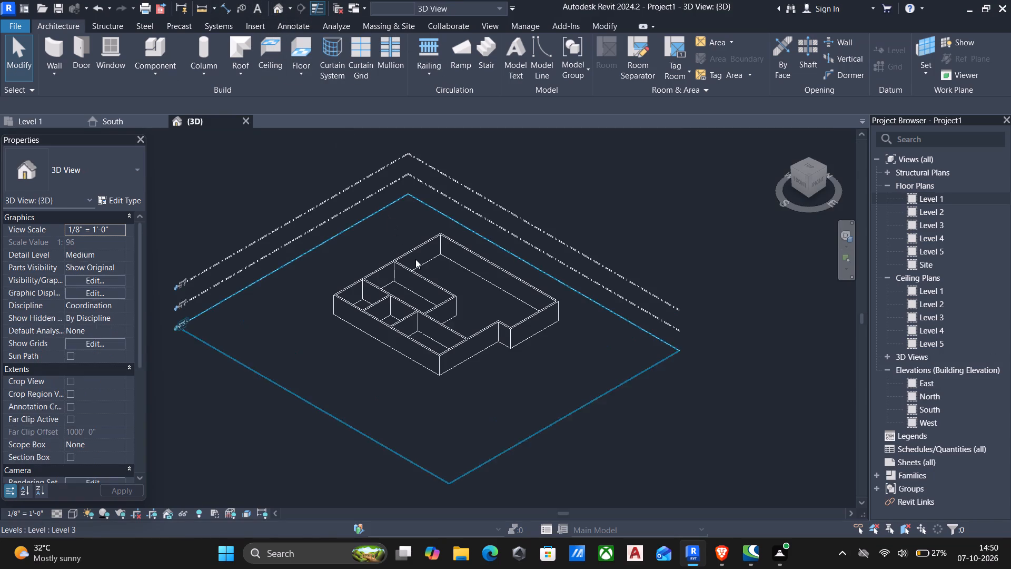
middle_click_drag(481, 365, 481, 386)
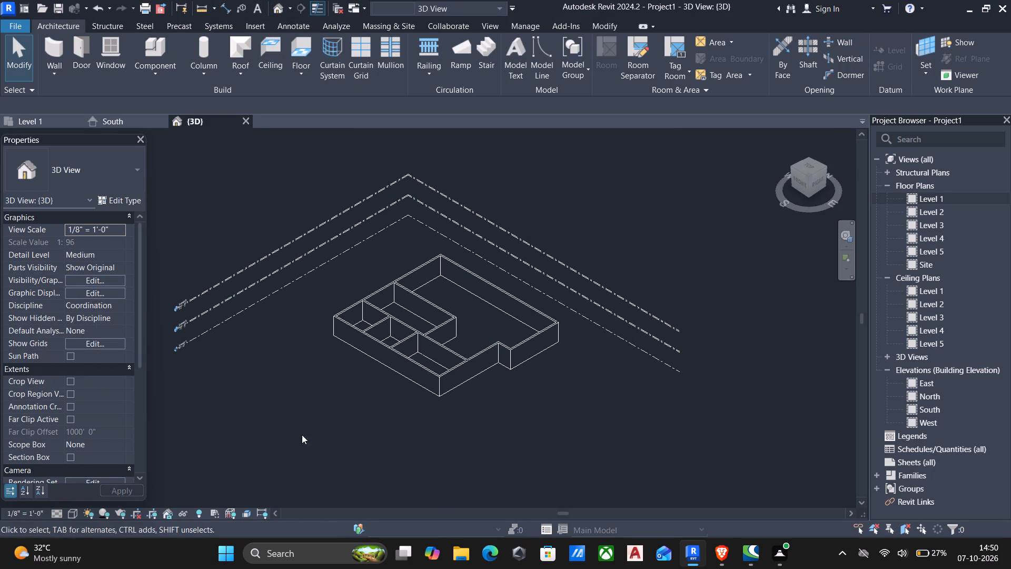
left_click(75, 513)
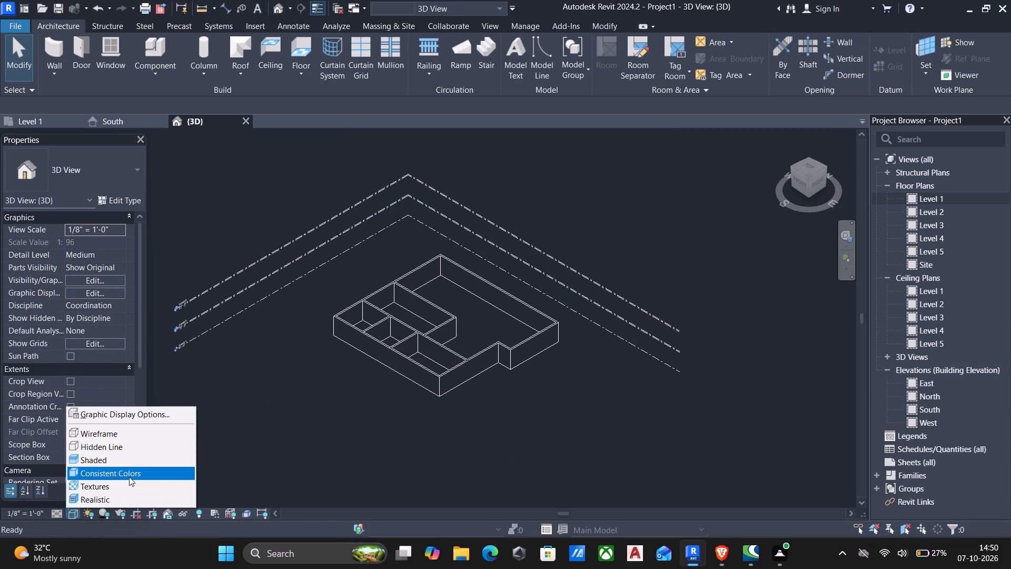
left_click(101, 460)
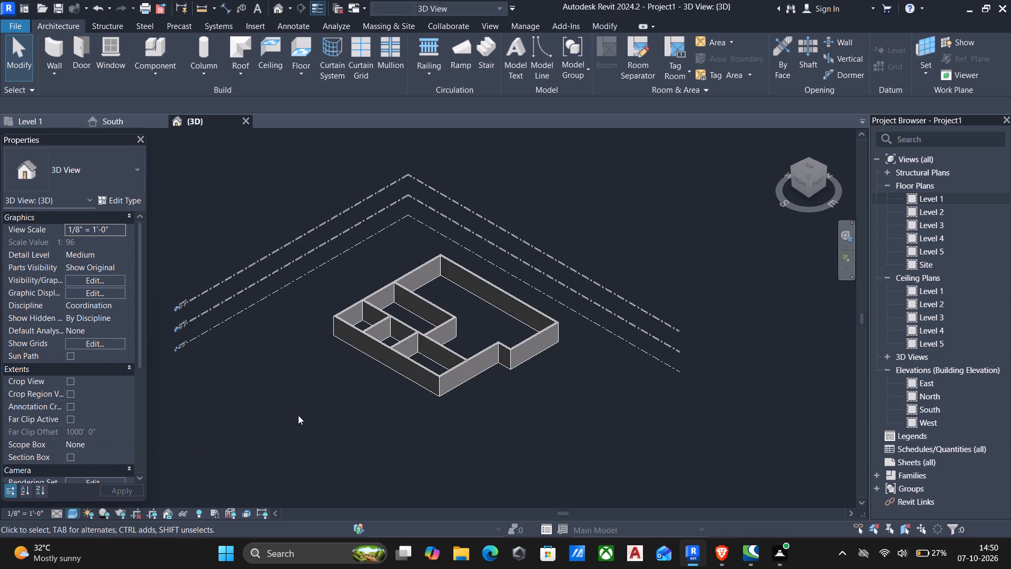
Examine the Level 1 walls in 3D from several angles, checking the outer walls and room partitions.
scroll(310, 418, "down", 1)
middle_click_drag(315, 420, 403, 313, "shift")
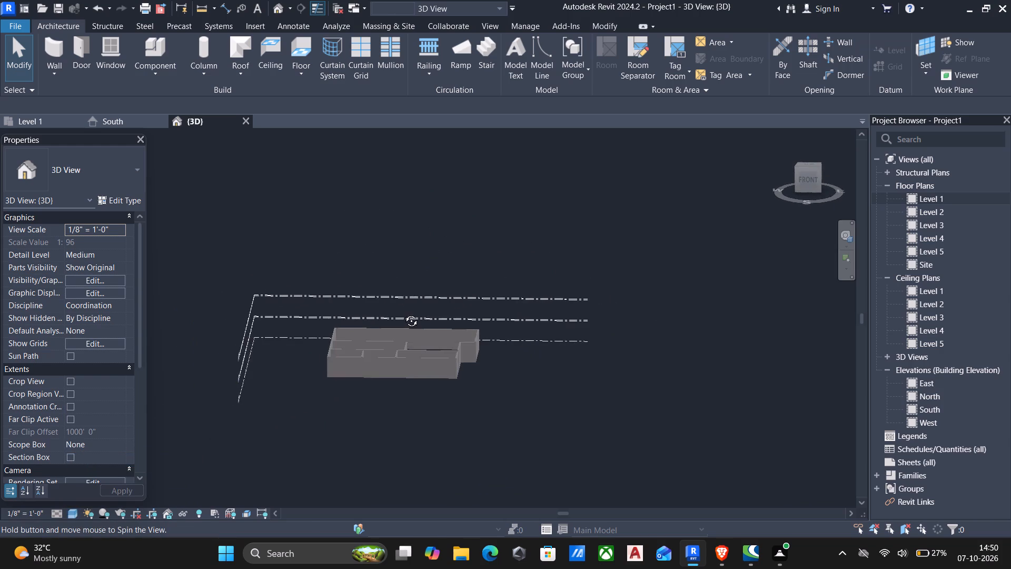
middle_click_drag(403, 313, 333, 339, "shift")
scroll(363, 368, "up", 2)
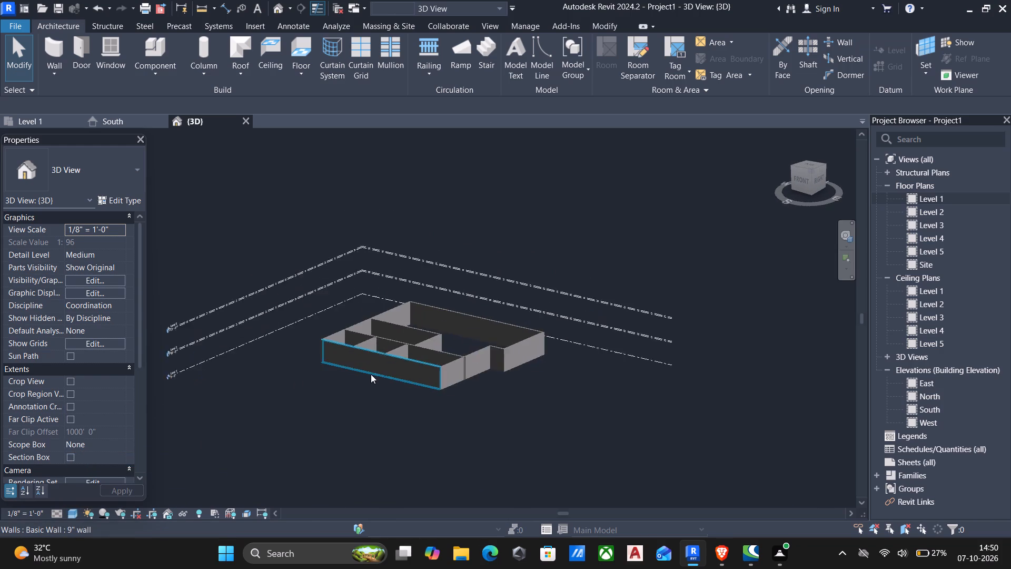
scroll(371, 374, "up", 5)
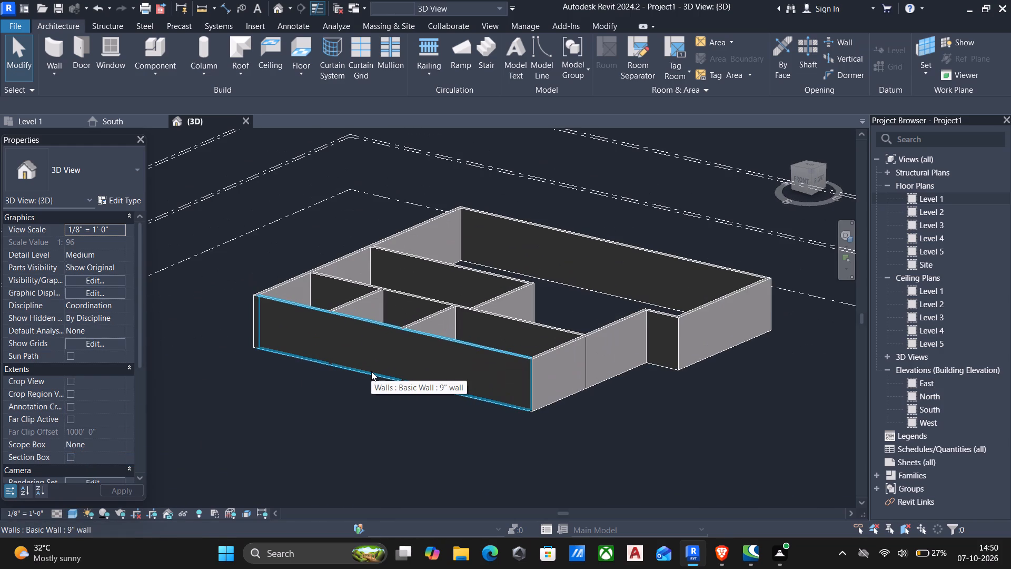
middle_click_drag(394, 388, 438, 368, "shift")
scroll(439, 368, "down", 1, "shift")
middle_click(439, 367, "shift")
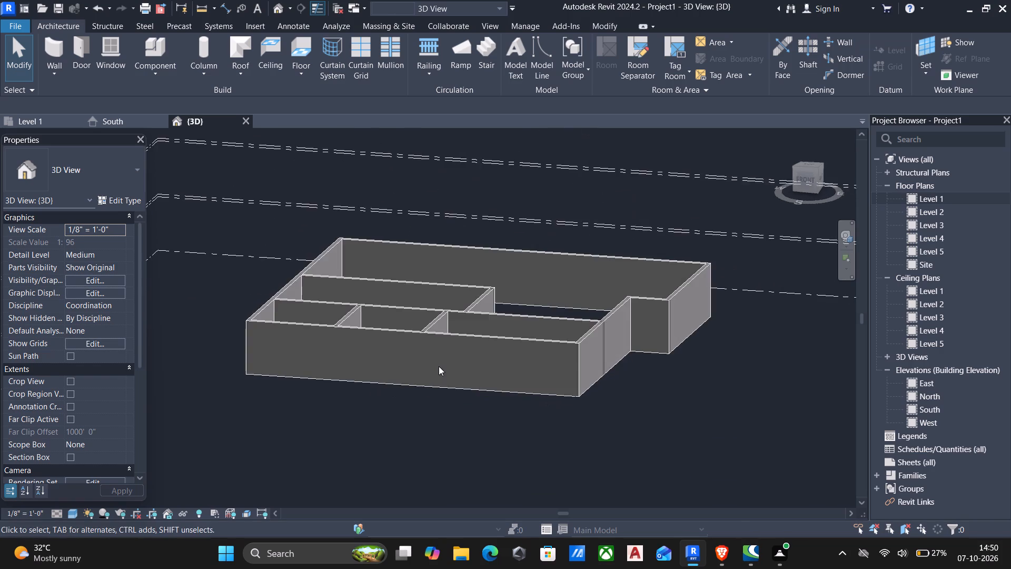
middle_click_drag(439, 366, 480, 350)
scroll(472, 351, "down", 1)
middle_click_drag(472, 351, 508, 349, "shift")
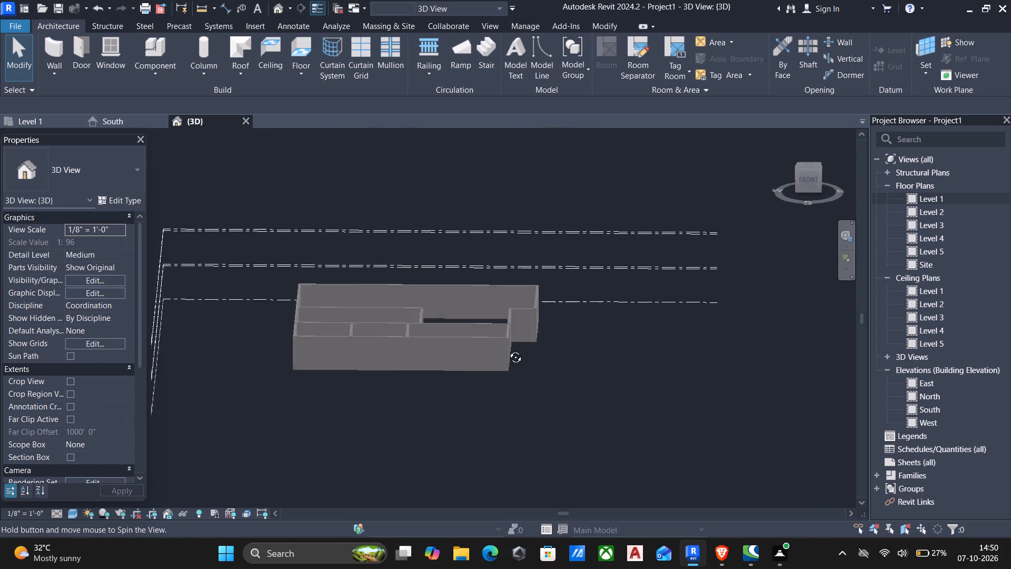
middle_click_drag(508, 349, 514, 347, "shift")
scroll(514, 348, "down", 1, "shift")
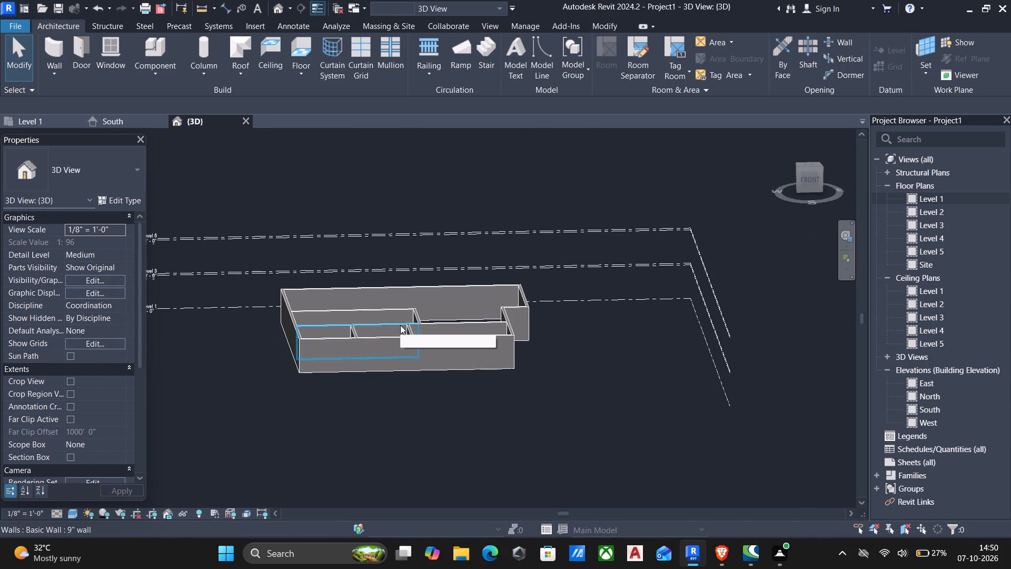
scroll(400, 335, "up", 5)
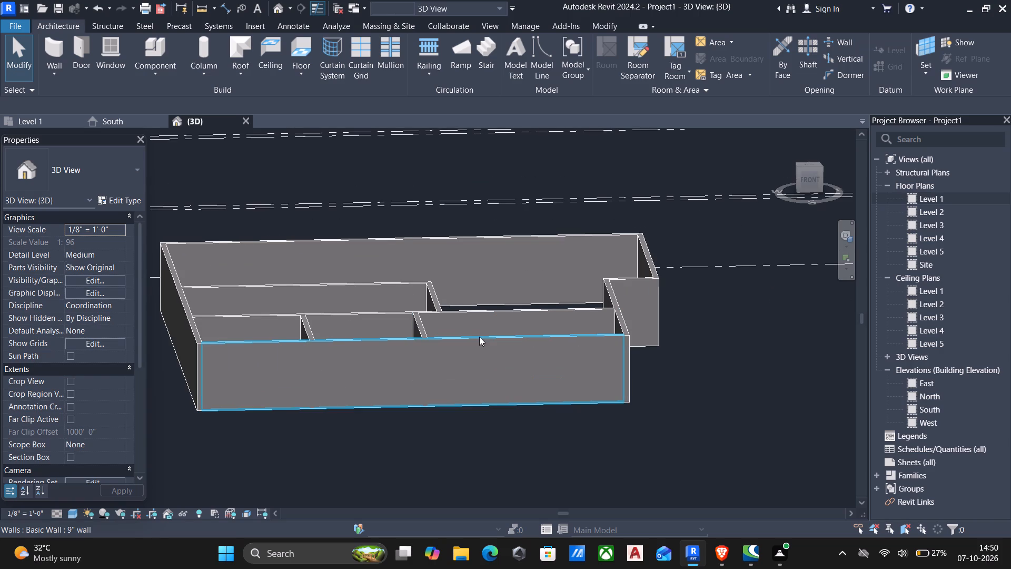
Nudge the two short partitions between the south rooms east, the western one by about 4'-0" and the eastern one by about 5'-0".
left_click(420, 328)
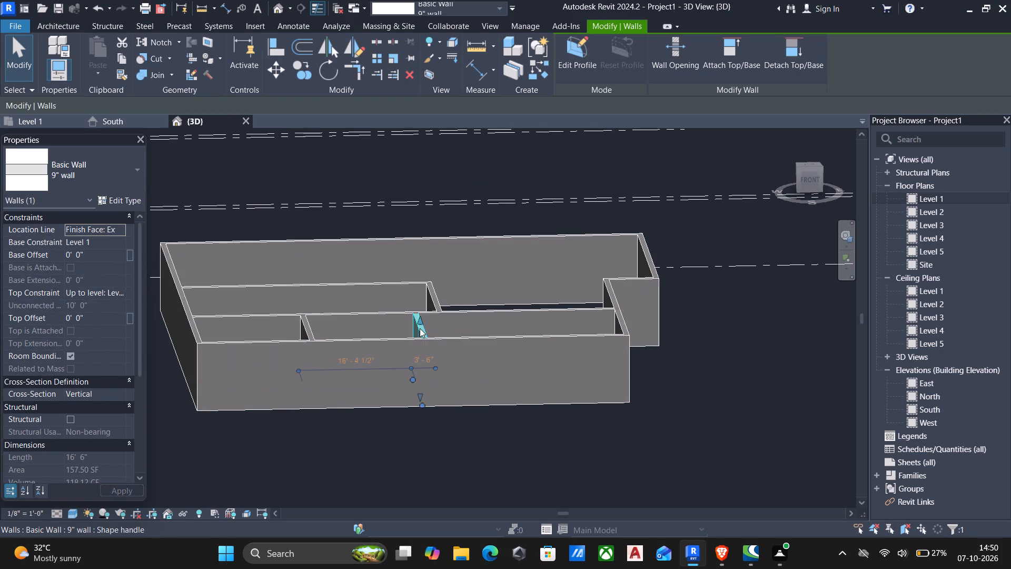
key("Right")
key("Right")
key("Right")
key("Right")
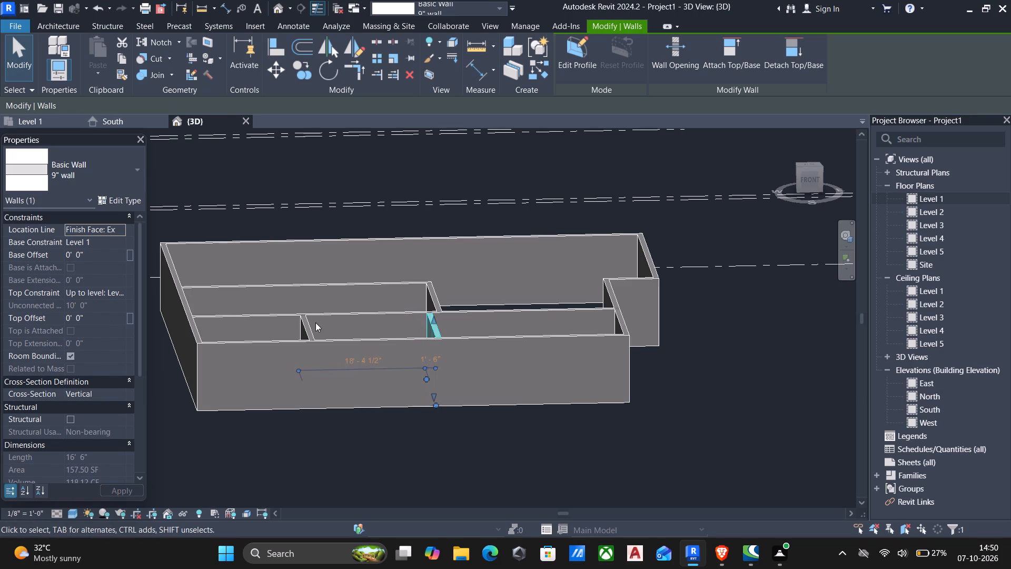
left_click(308, 329)
key("Right")
key("Right")
key("Right")
key("Right")
key("Right")
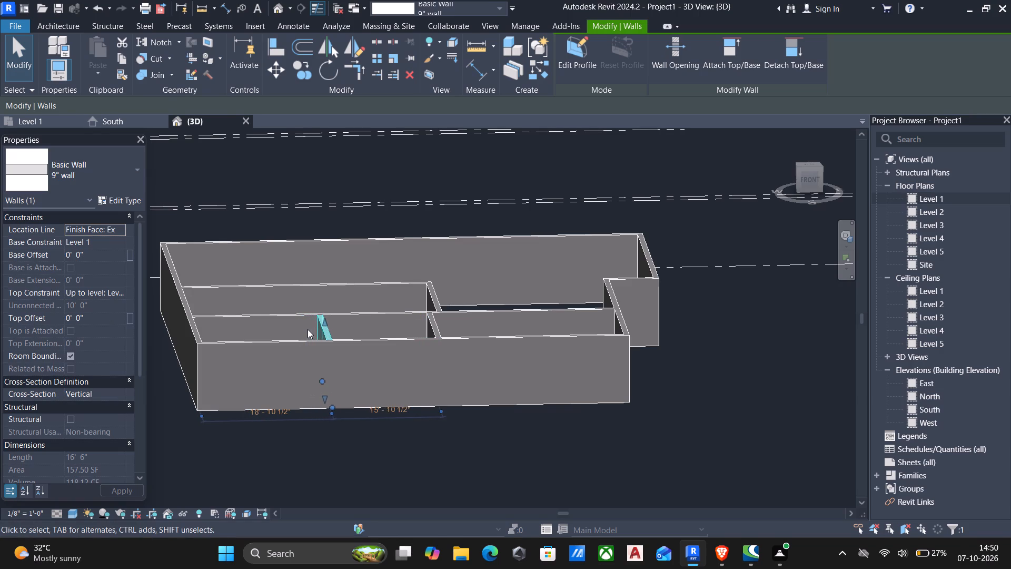
key("Right")
left_click(430, 317)
key("Right")
key("Right")
key("Right")
key("Right")
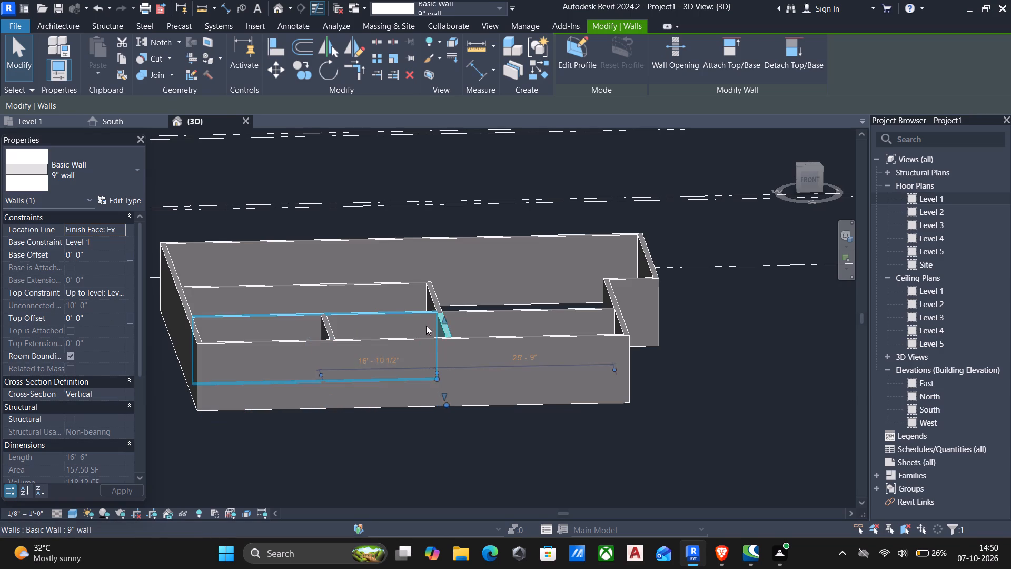
left_click(331, 330)
key("Right")
key("Right")
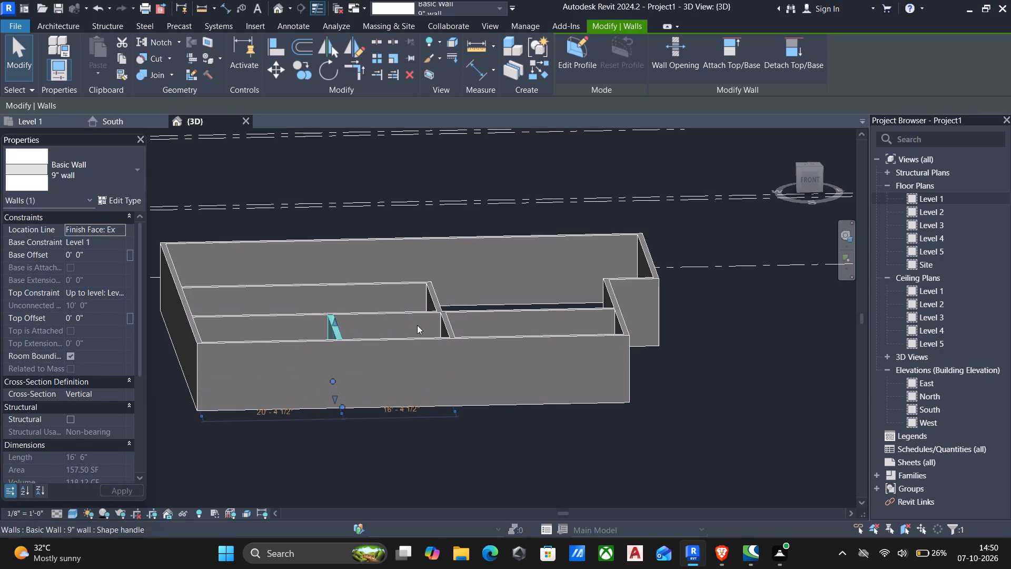
left_click(442, 322)
key("Right")
key("Right")
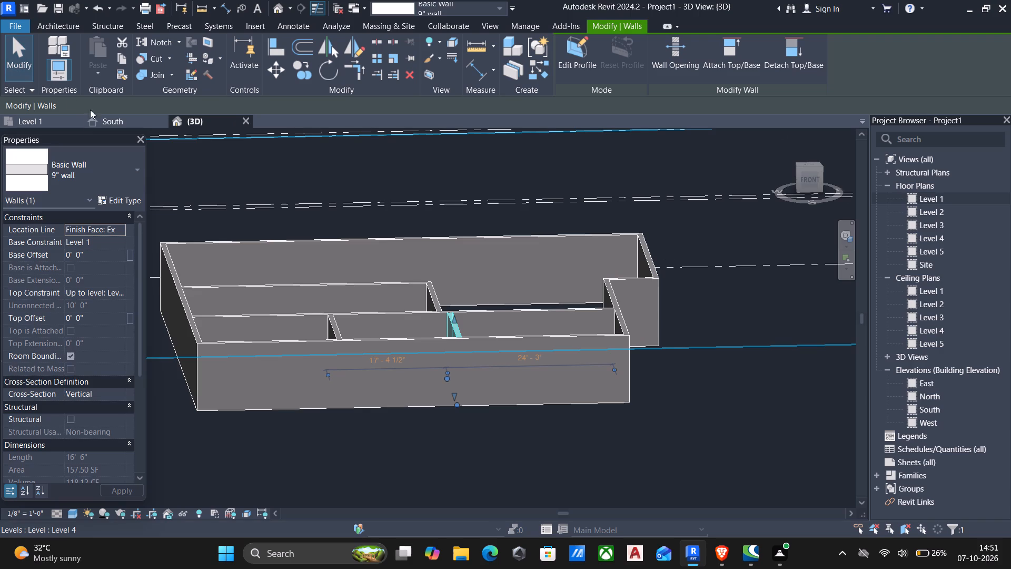
Examine the shifted partitions and the overall wall layout in the Level 1 floor plan.
left_click(41, 118)
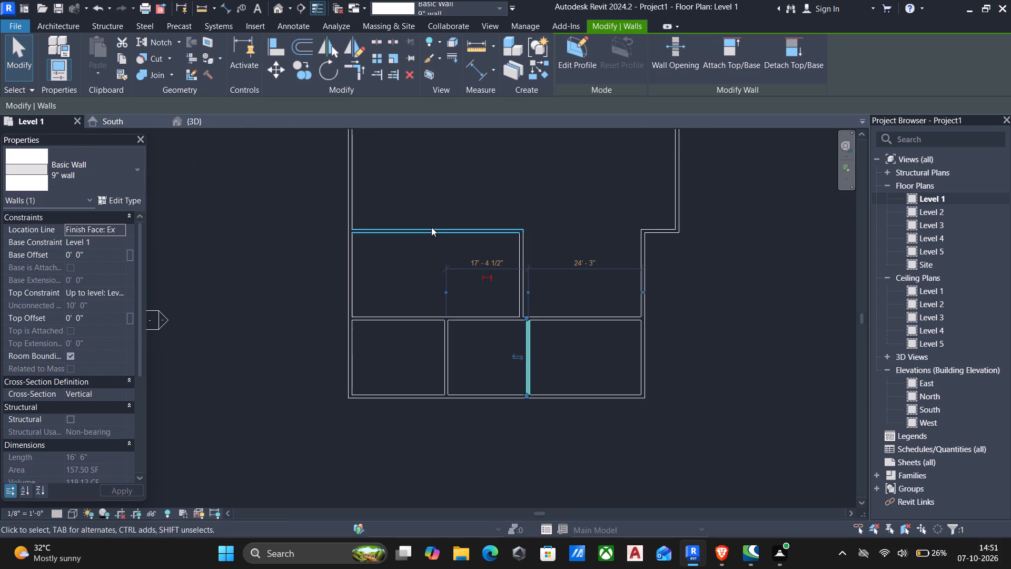
scroll(431, 227, "down", 4)
middle_click_drag(432, 227, 431, 243)
scroll(483, 302, "up", 2)
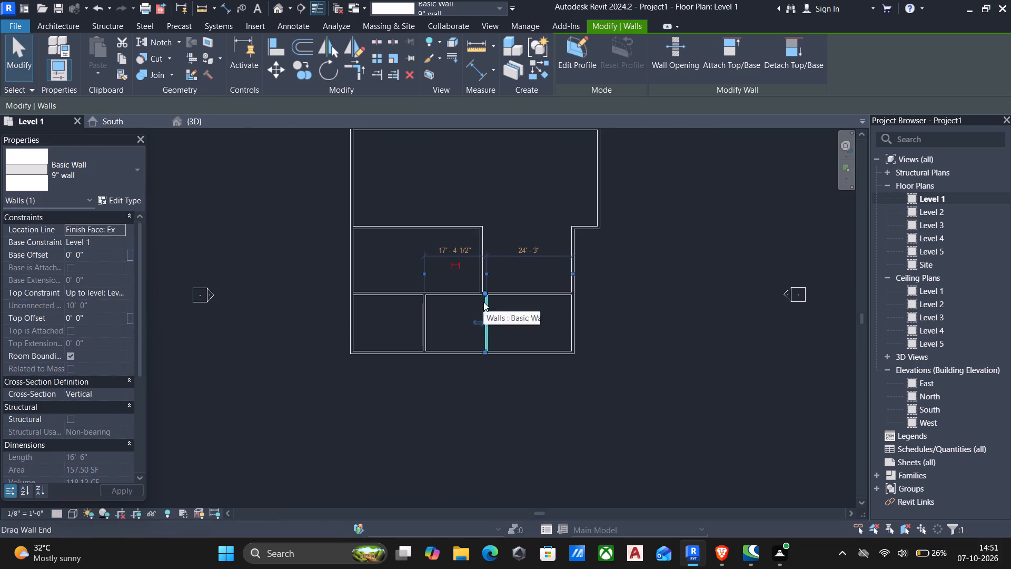
key("Escape")
scroll(476, 293, "down", 2)
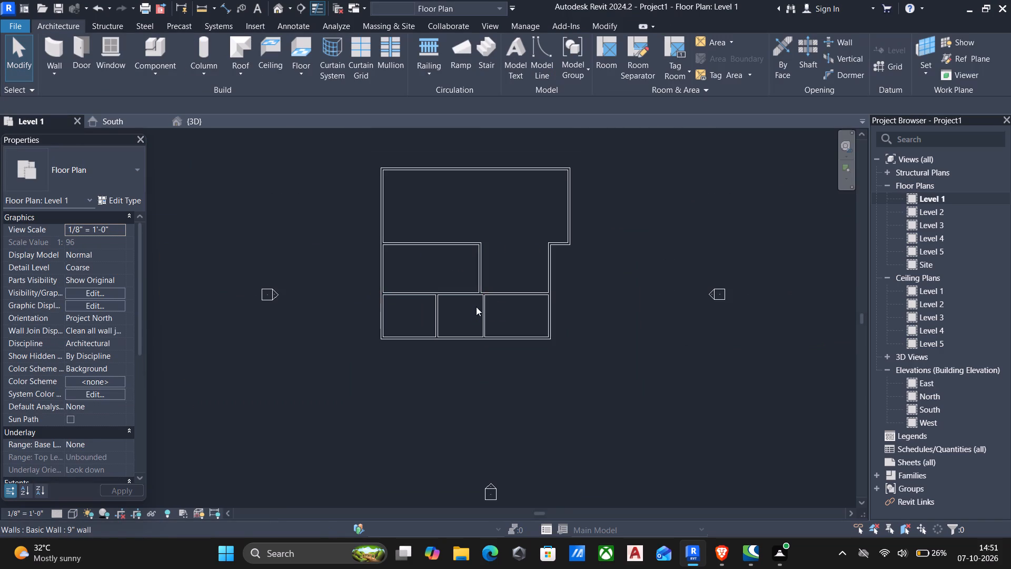
scroll(463, 267, "down", 2)
middle_click_drag(463, 265, 453, 308)
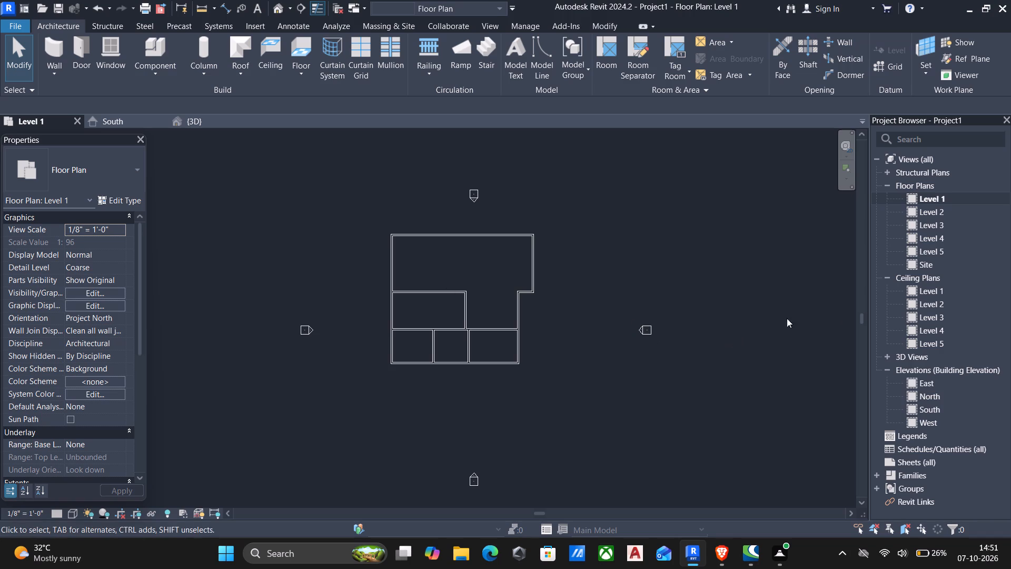
Open the South building elevation.
double_click(948, 410)
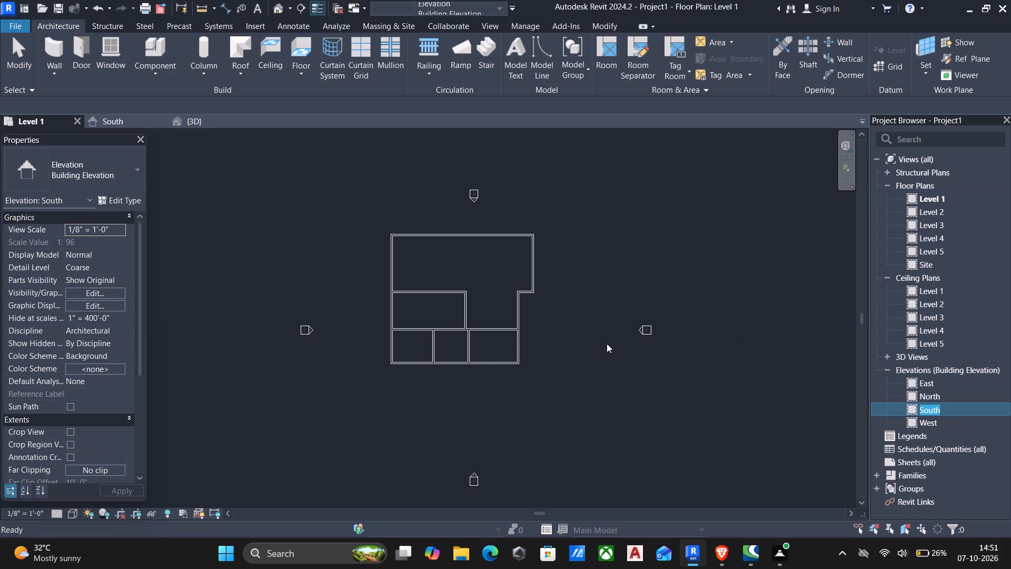
double_click(914, 410)
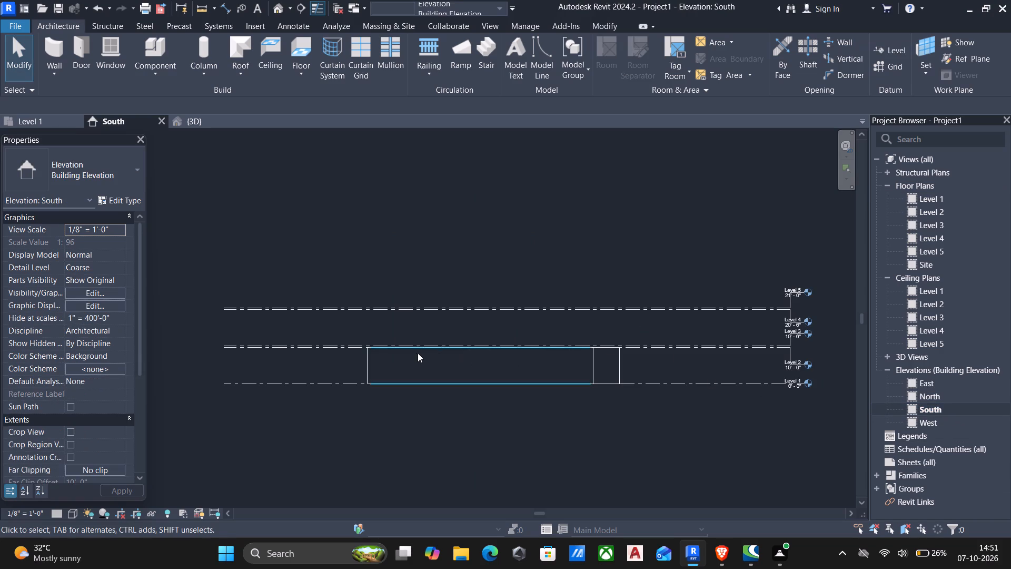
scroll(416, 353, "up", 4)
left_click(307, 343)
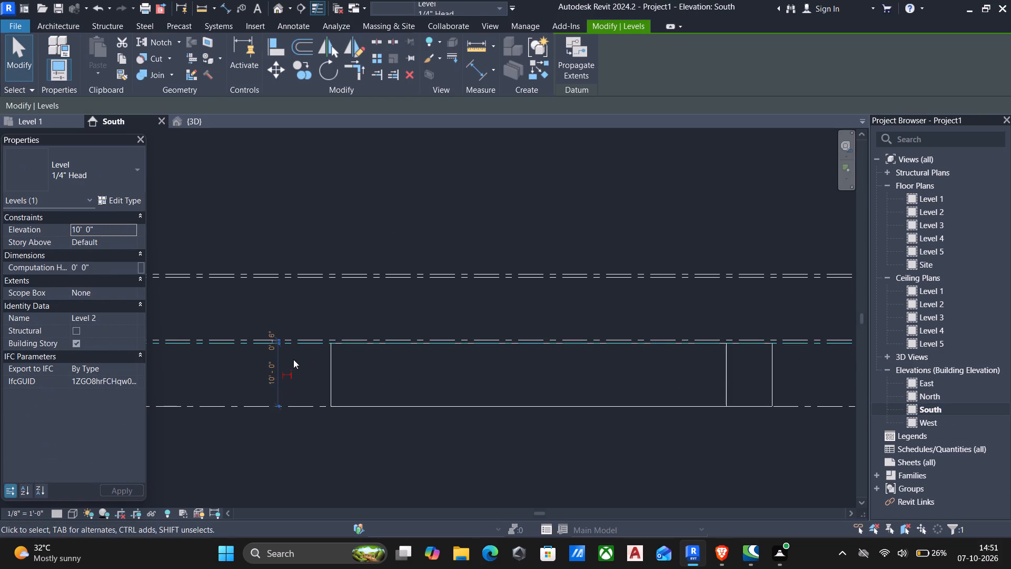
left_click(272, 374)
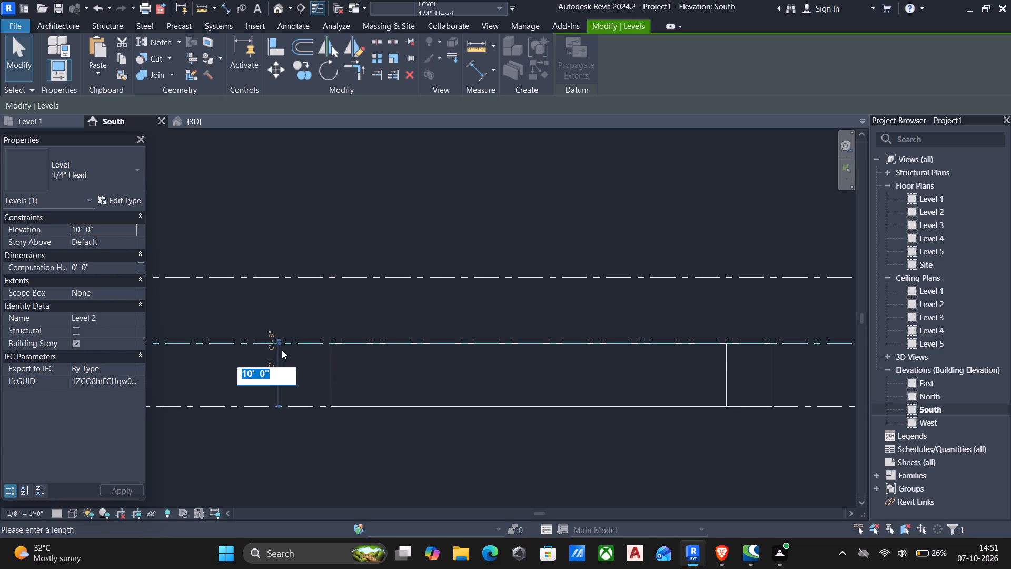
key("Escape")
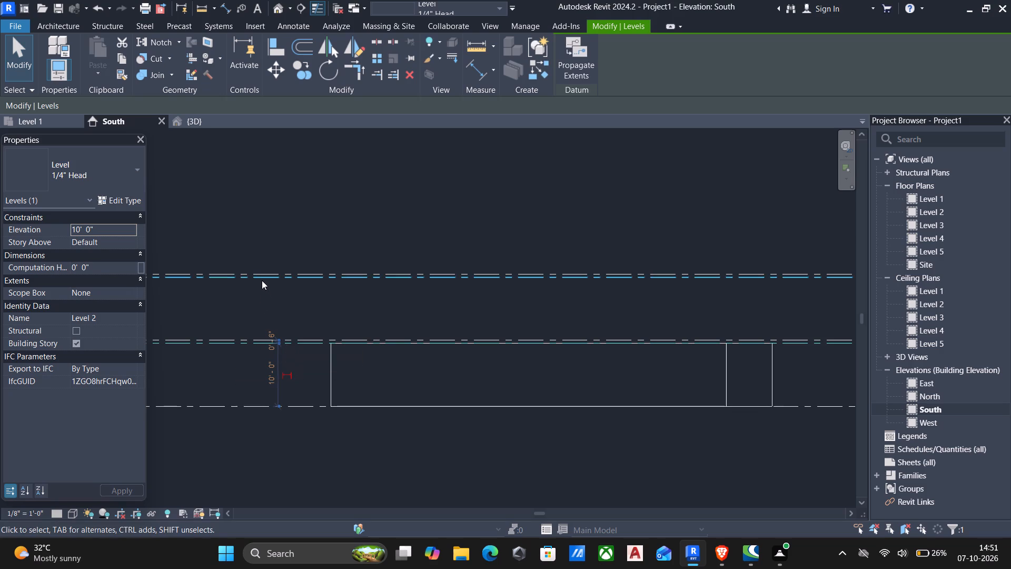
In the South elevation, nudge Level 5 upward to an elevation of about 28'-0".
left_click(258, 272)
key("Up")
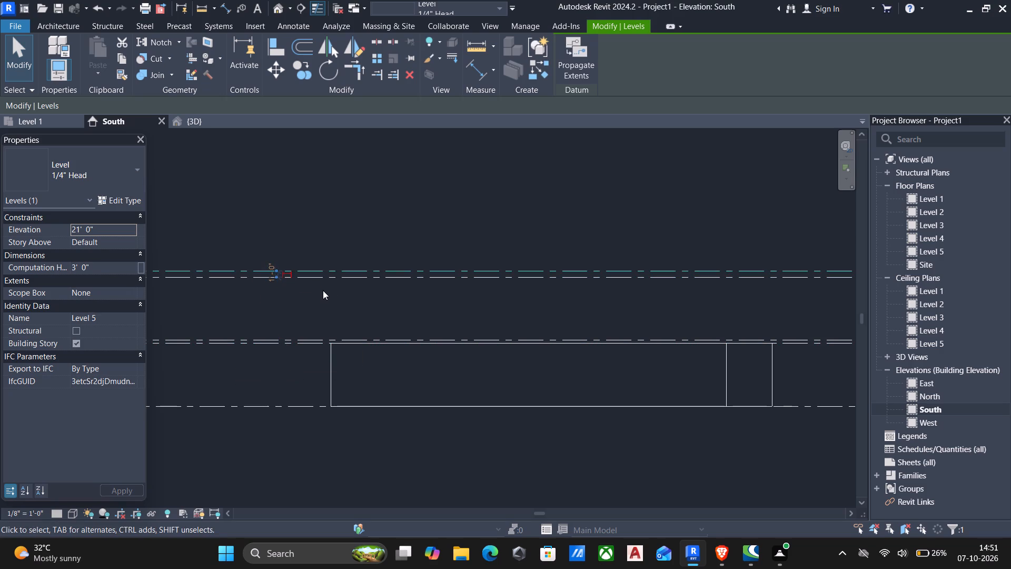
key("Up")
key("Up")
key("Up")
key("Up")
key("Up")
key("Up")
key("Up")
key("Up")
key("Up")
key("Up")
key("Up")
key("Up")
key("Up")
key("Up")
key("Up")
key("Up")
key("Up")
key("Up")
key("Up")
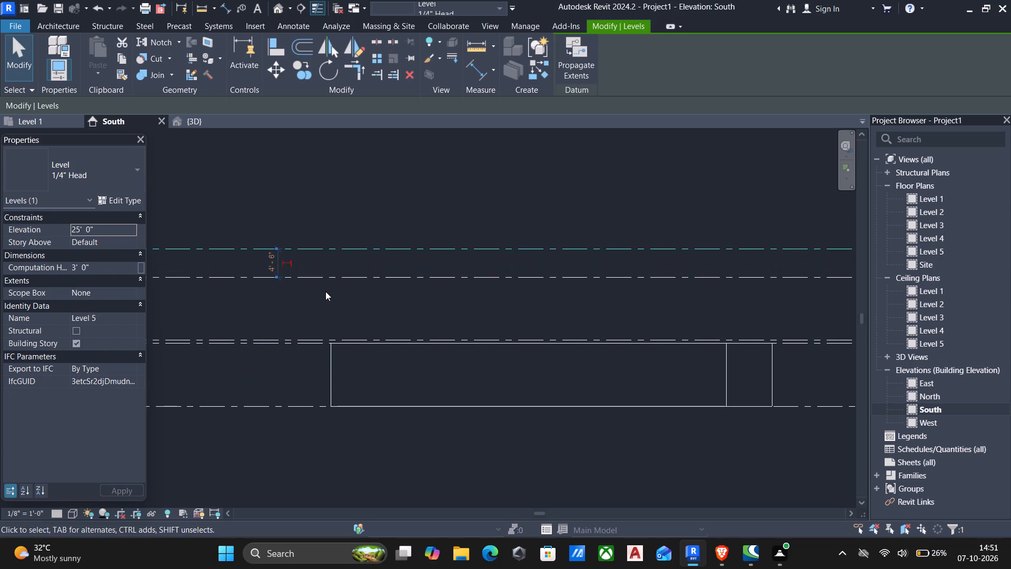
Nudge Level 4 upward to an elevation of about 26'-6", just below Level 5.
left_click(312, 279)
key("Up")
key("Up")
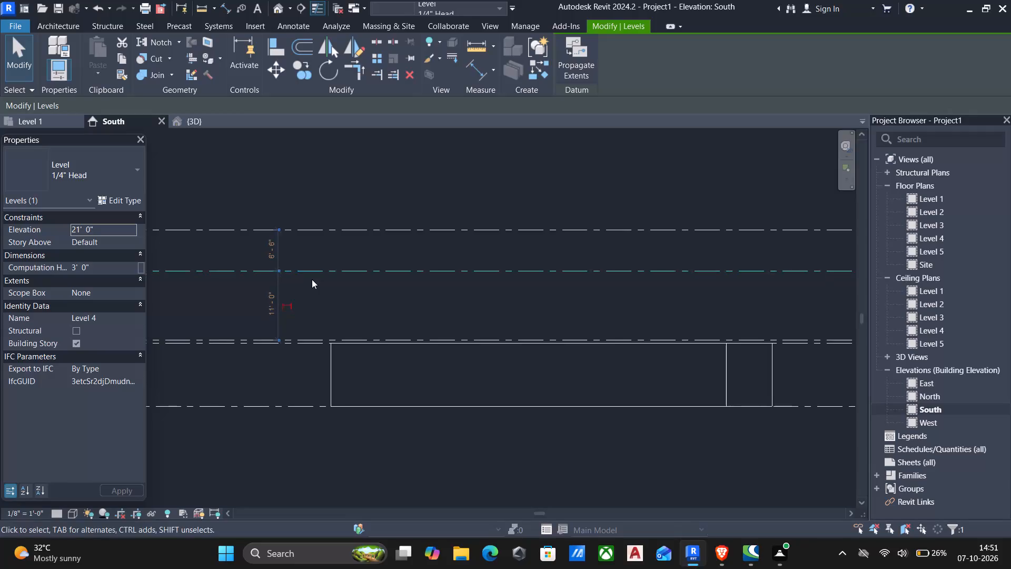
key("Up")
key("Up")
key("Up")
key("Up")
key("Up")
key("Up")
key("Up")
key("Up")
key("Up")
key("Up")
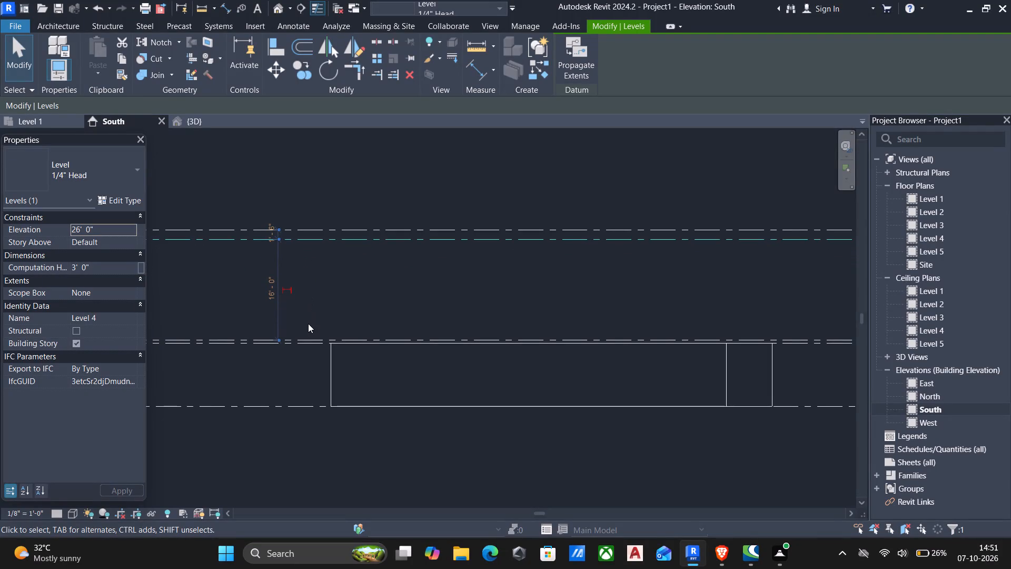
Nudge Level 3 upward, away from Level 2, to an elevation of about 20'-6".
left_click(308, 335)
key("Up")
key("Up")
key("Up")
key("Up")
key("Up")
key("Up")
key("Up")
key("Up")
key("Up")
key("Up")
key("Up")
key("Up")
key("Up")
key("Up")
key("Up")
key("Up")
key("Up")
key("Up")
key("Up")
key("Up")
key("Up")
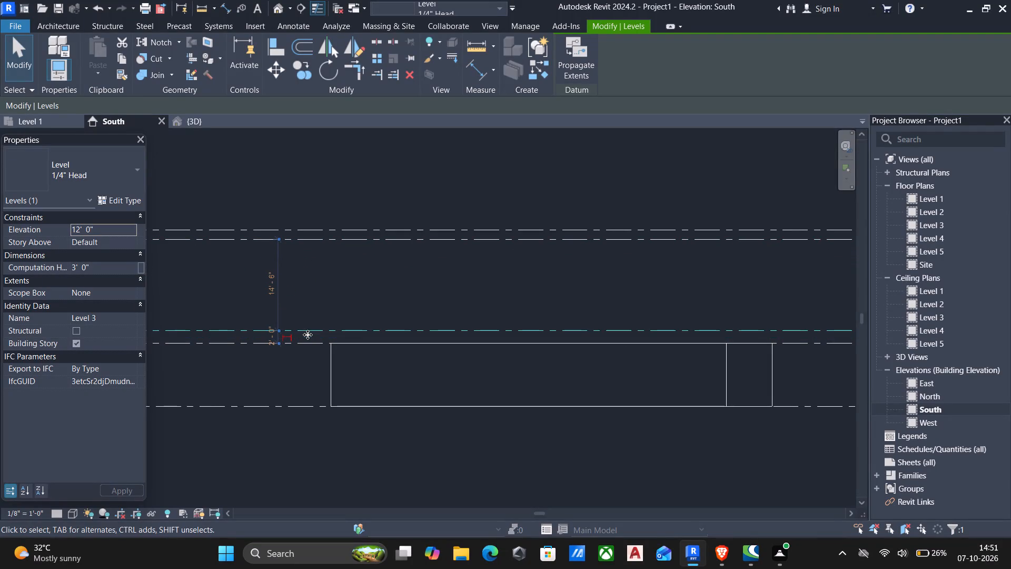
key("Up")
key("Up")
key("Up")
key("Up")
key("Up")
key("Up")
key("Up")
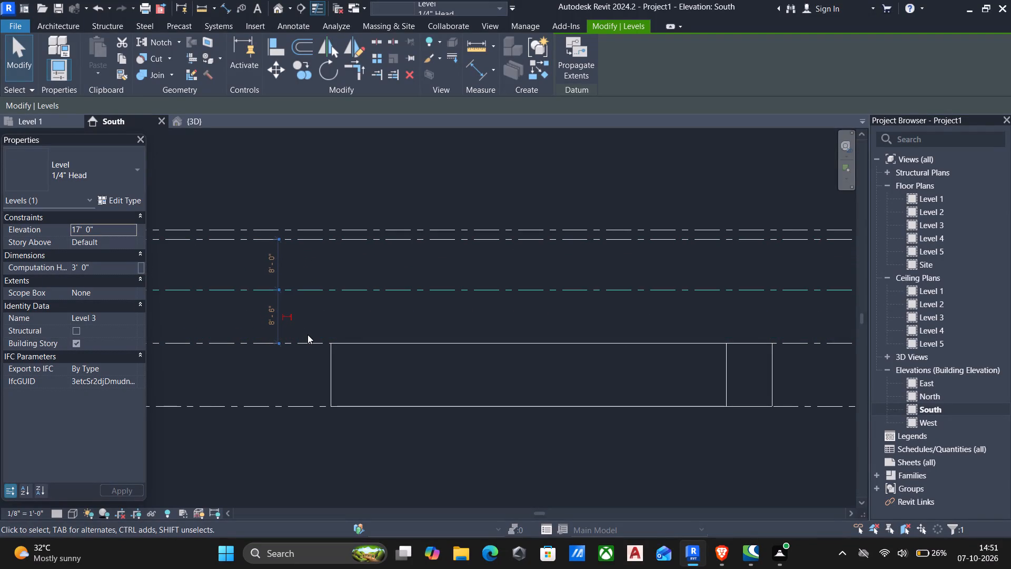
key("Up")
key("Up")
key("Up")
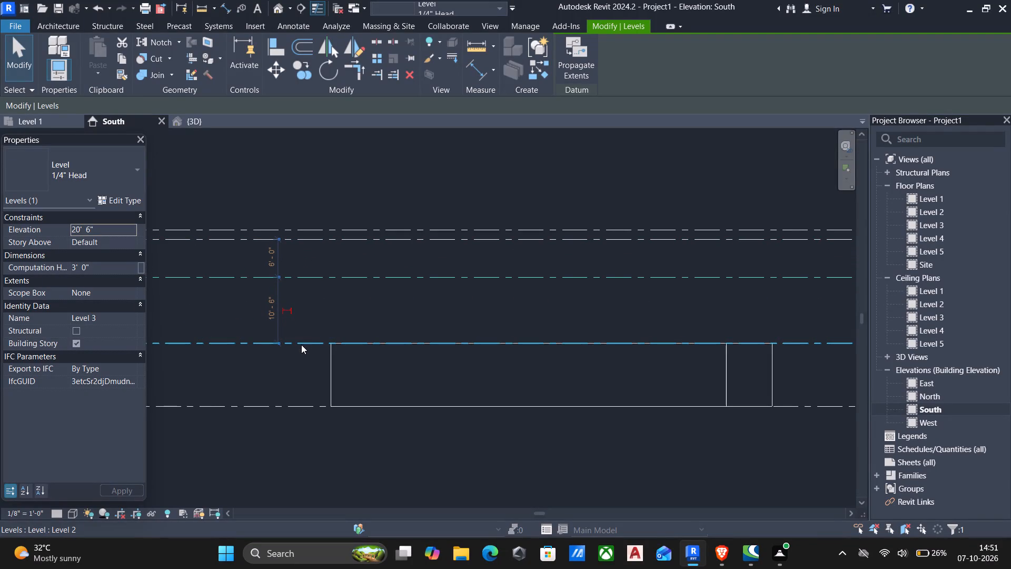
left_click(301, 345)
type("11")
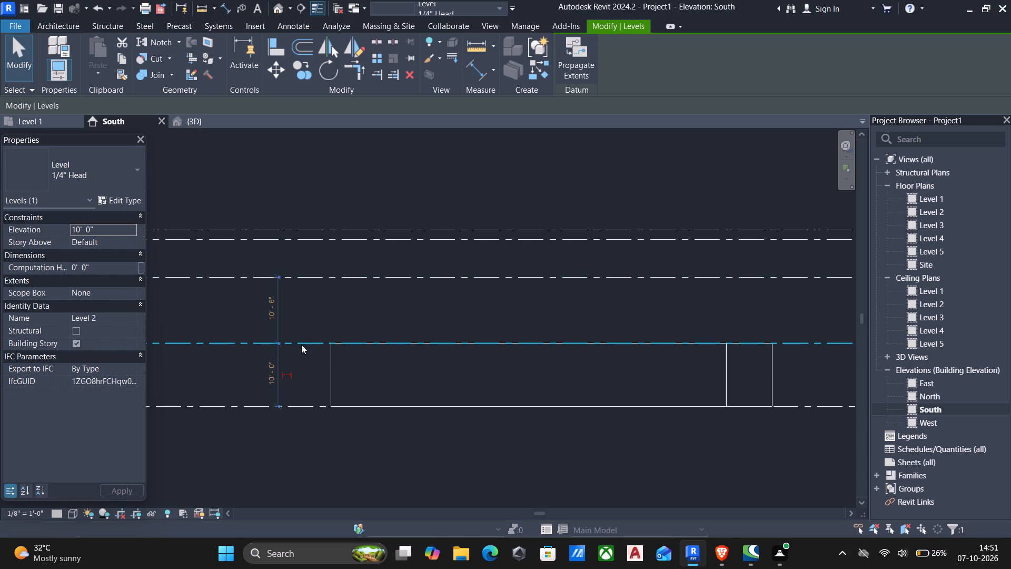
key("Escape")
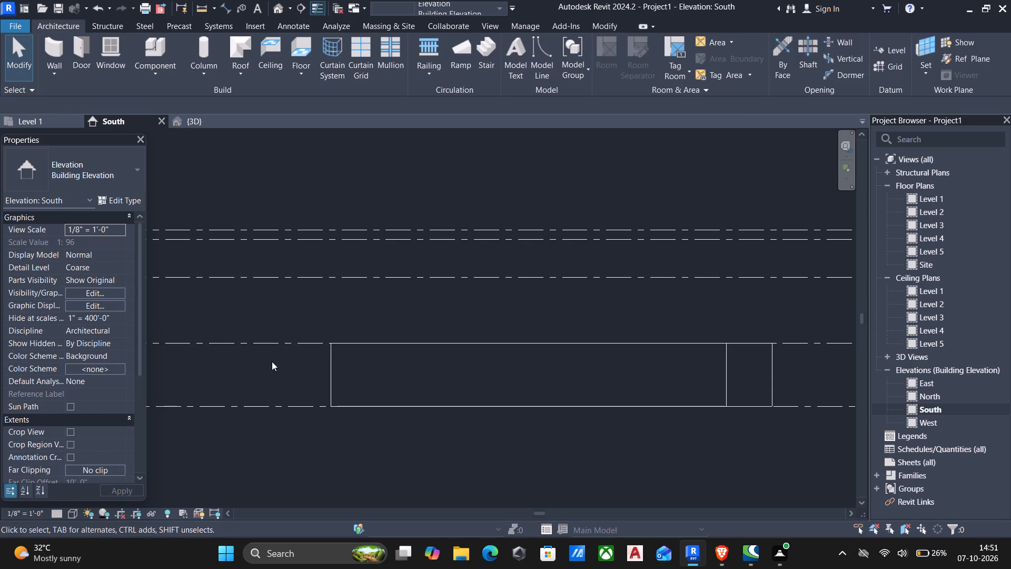
Set the height of Level 2 above Level 1 to 12'.
left_click(265, 343)
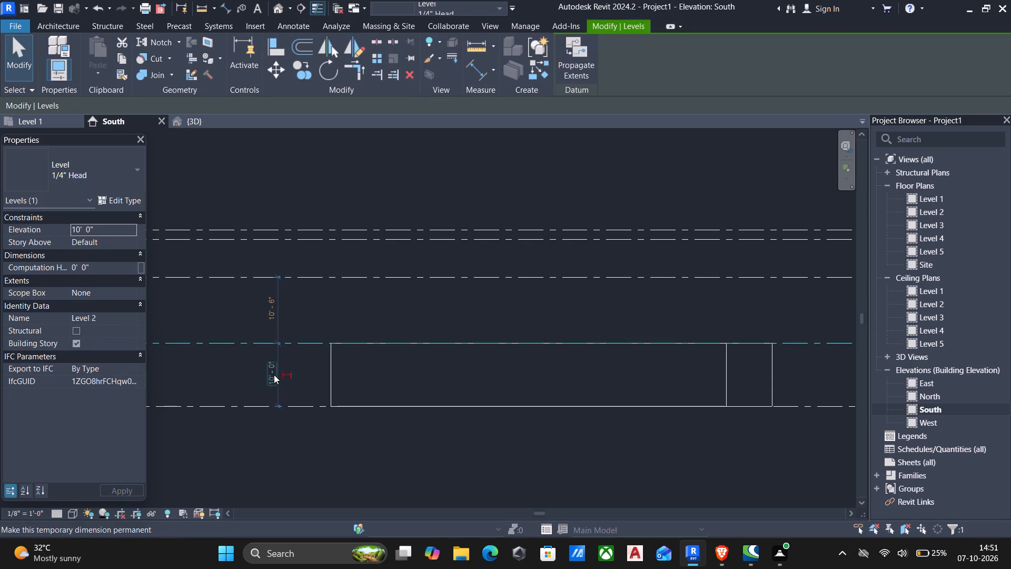
left_click(274, 375)
key("1")
key("2")
key("apostrophe")
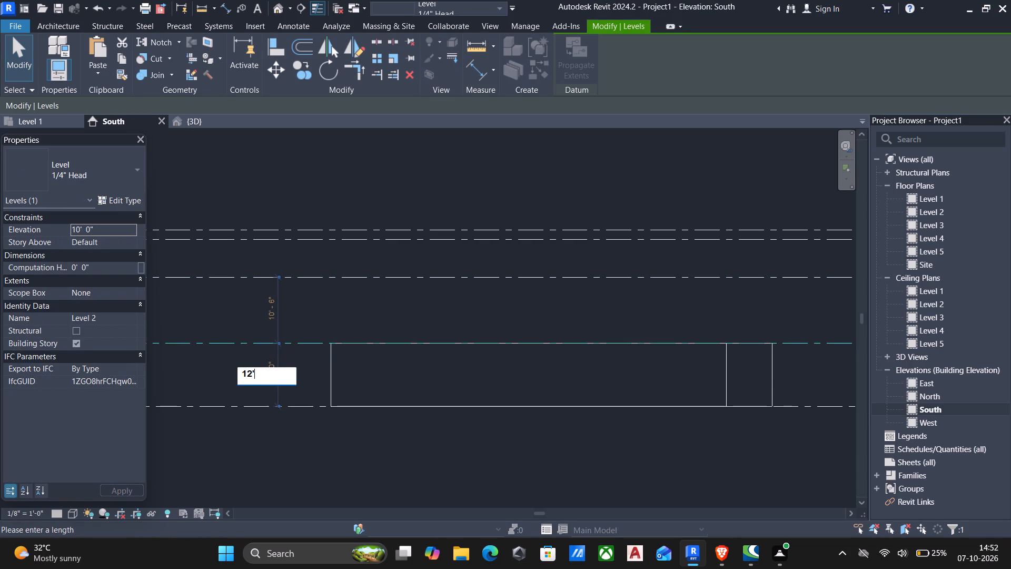
key("Return")
Set the spacing between Level 2 and Level 3 to 6" by moving Level 3.
left_click(270, 275)
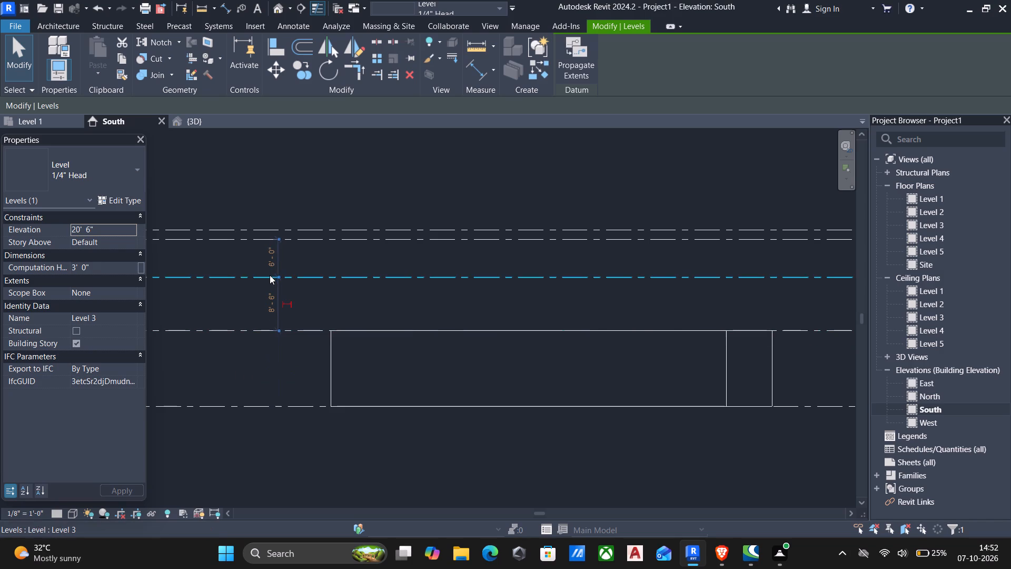
left_click(264, 303)
type("6\"")
key("Return")
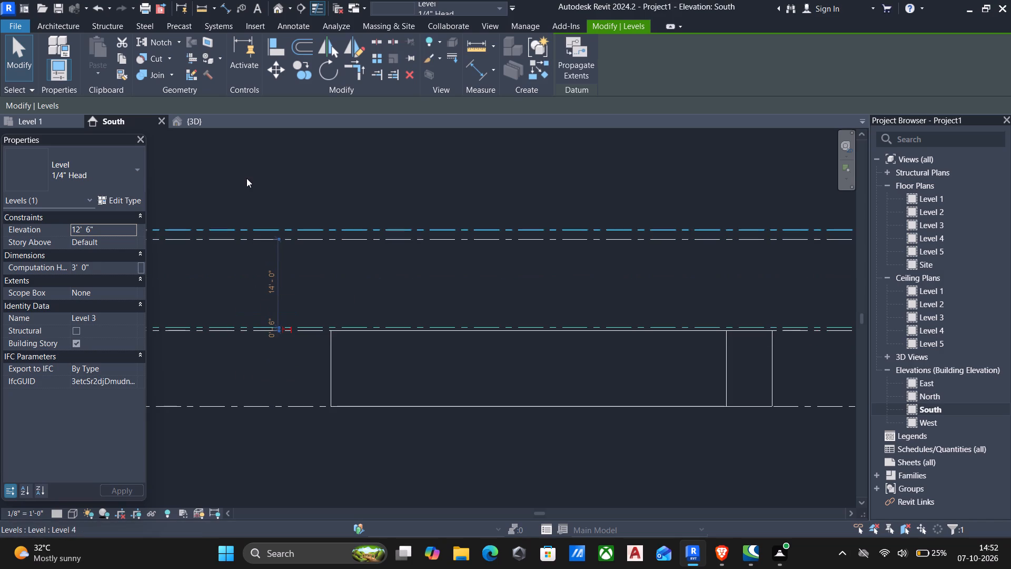
Set the spacing between Level 3 and Level 4 to 10' by moving Level 4.
left_click(254, 239)
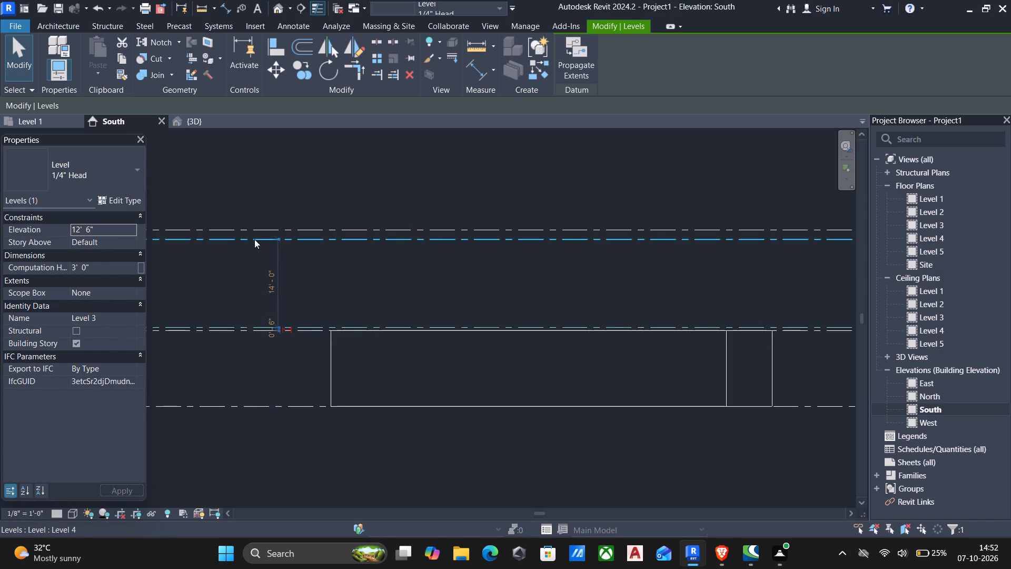
left_click(271, 276)
type("10'")
key("Return")
Set the spacing between Level 4 and Level 5 to 6" by moving Level 5.
left_click(250, 231)
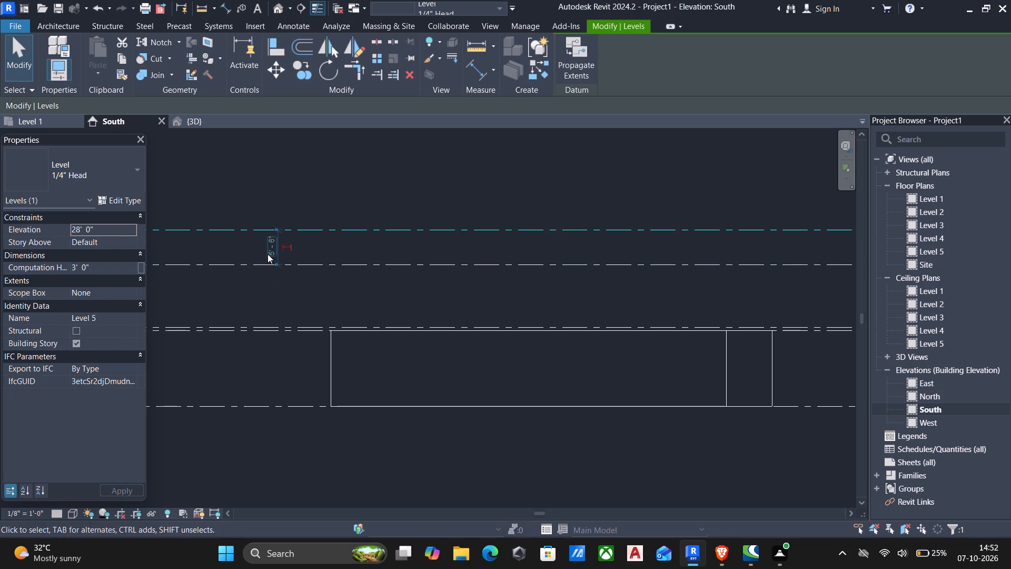
left_click(268, 254)
type("6\"")
key("Return")
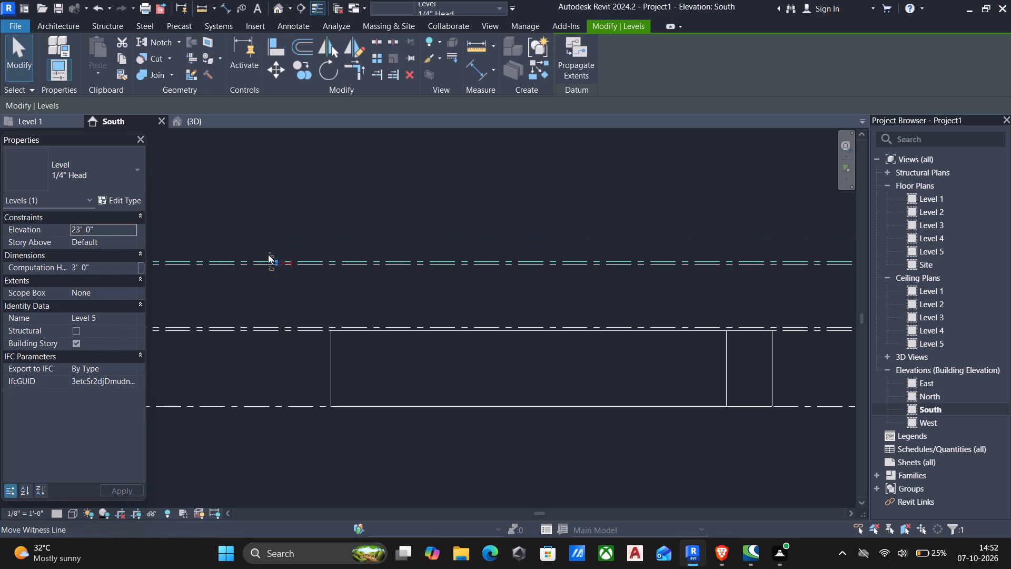
scroll(408, 342, "down", 3)
middle_click_drag(409, 350, 401, 338)
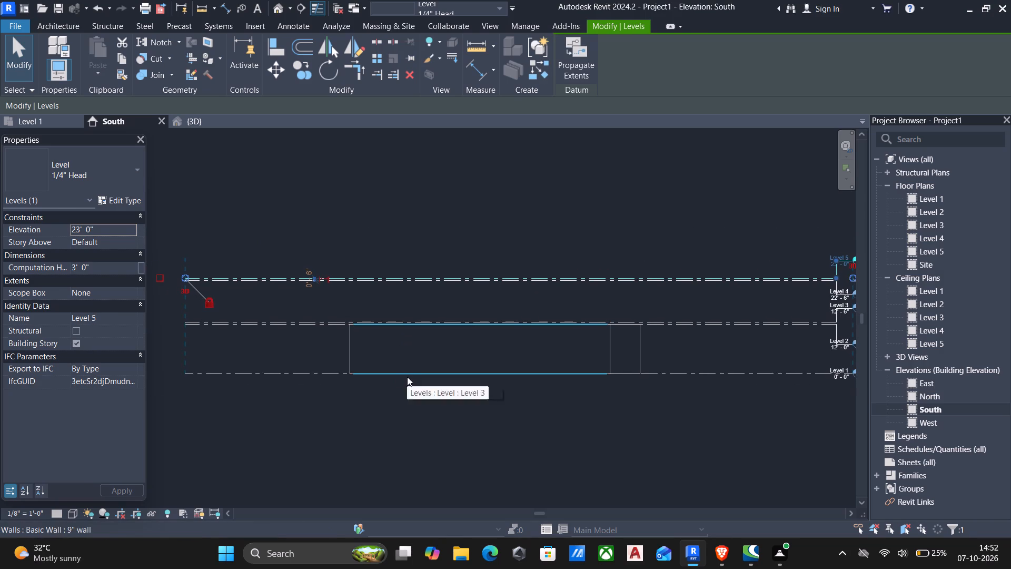
key("Escape")
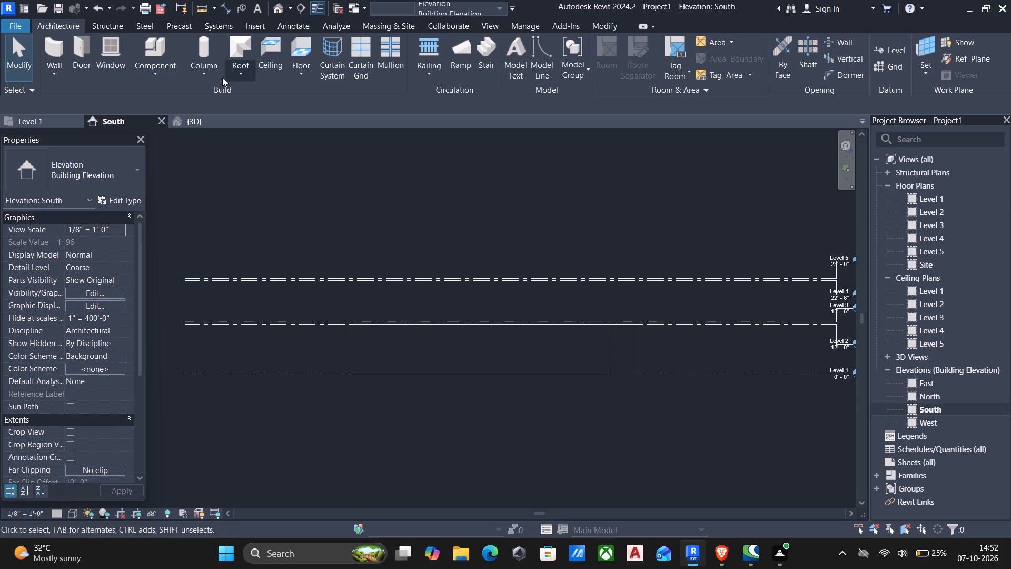
From the 3D view, start an architectural floor and duplicate the Generic - 12" floor type under the name 6" floor.
left_click(275, 13)
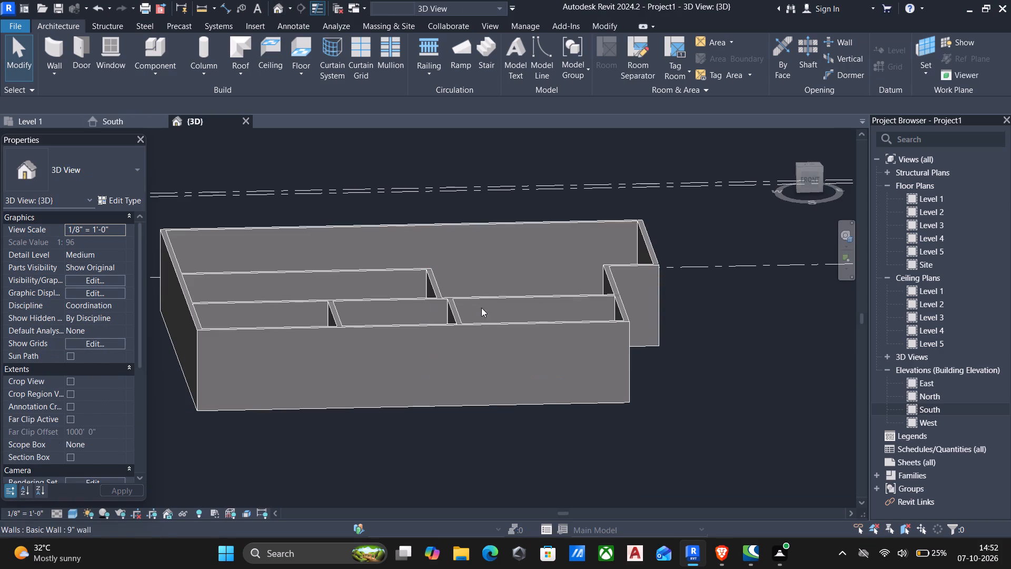
scroll(469, 348, "down", 3, "shift")
middle_click_drag(485, 379, 440, 379)
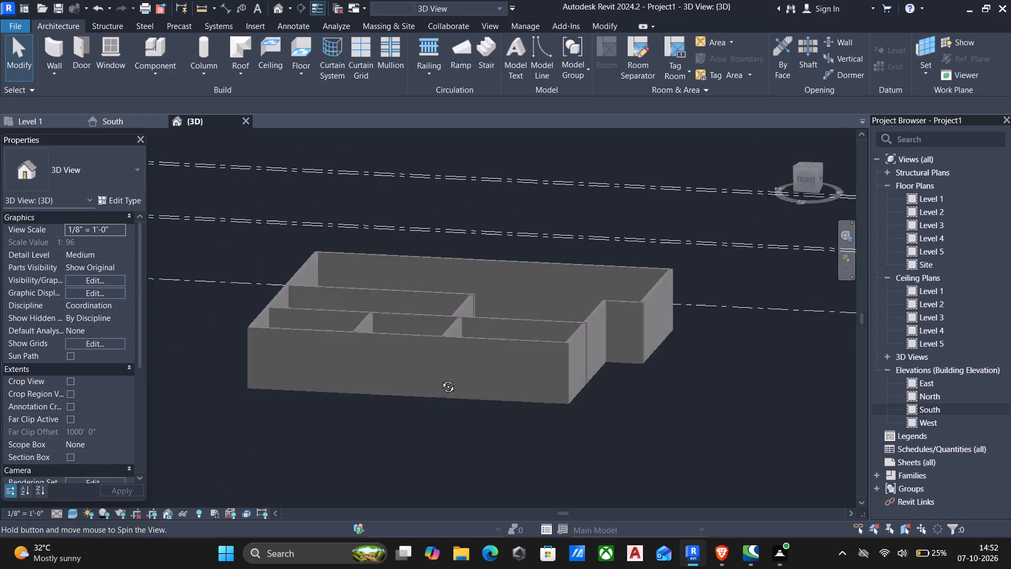
middle_click_drag(440, 379, 468, 362)
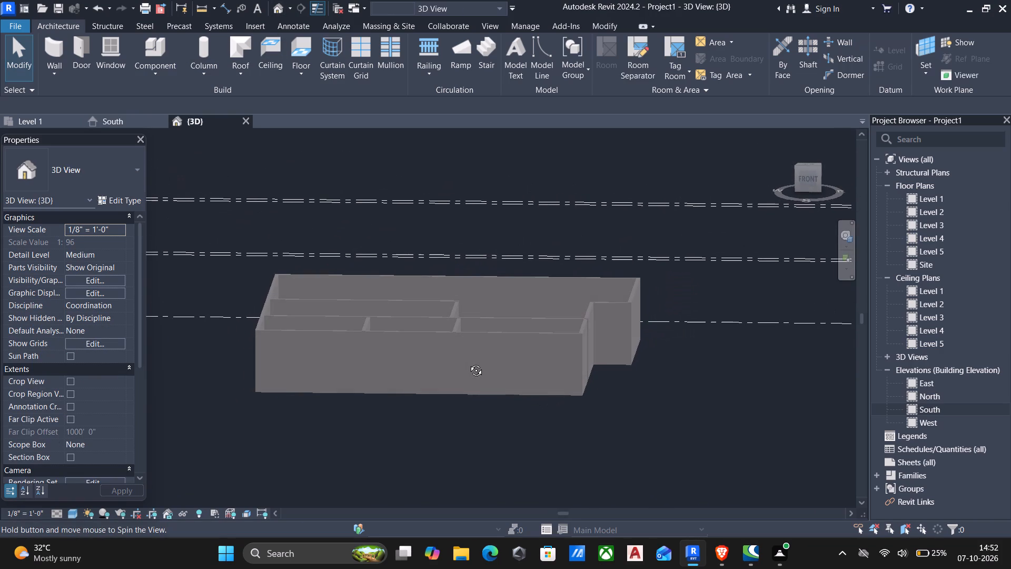
middle_click_drag(468, 362, 468, 361)
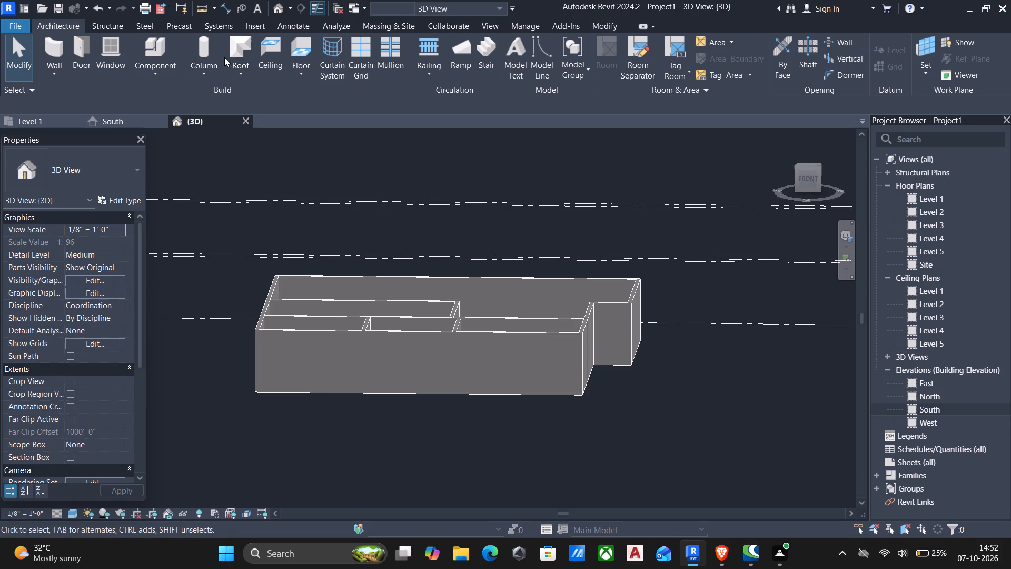
left_click(292, 79)
left_click(304, 102)
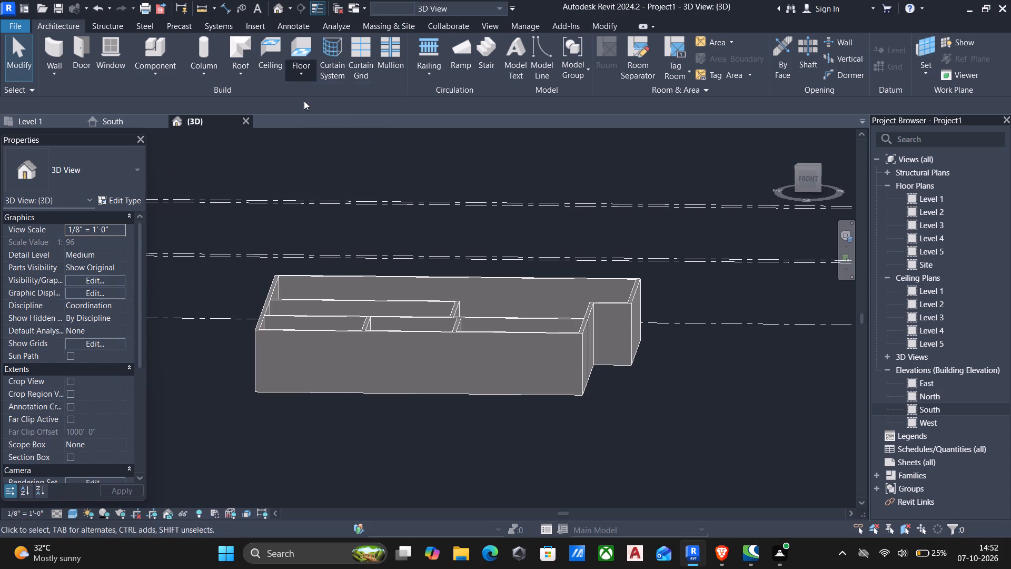
left_click(121, 198)
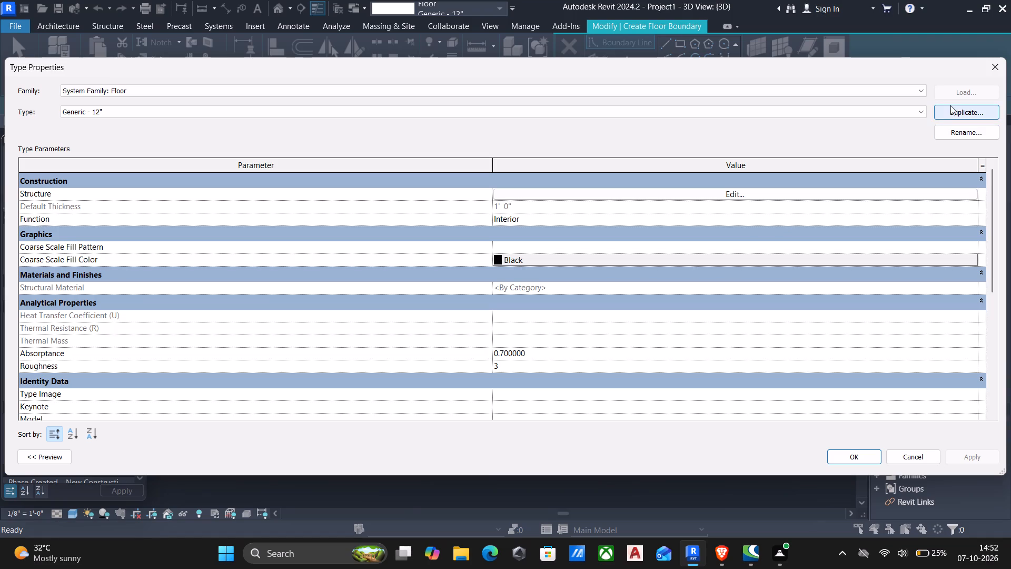
left_click(950, 105)
key("BackSpace")
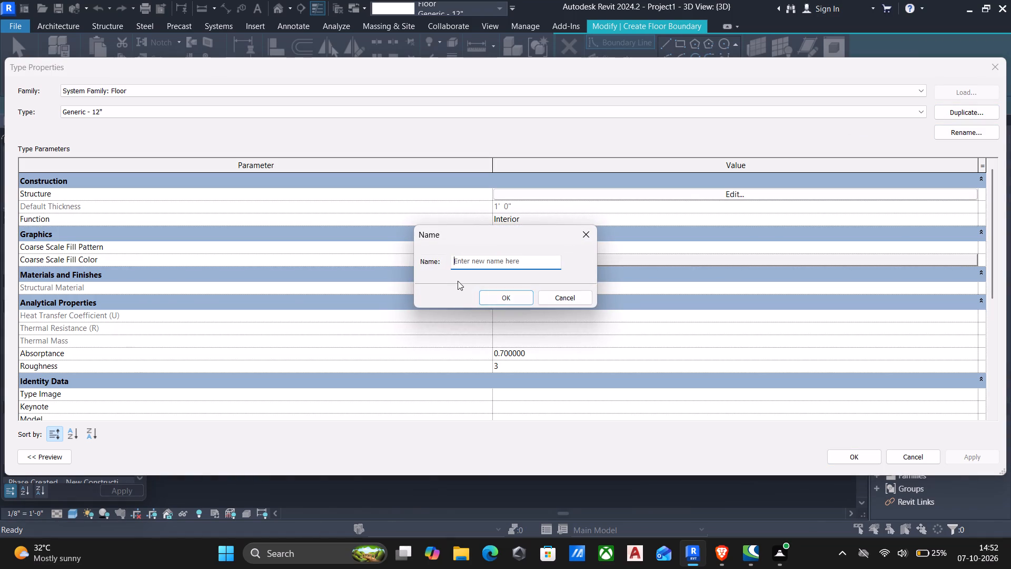
key("6")
key("shift+quotedbl")
key("space")
type("floor")
left_click(488, 296)
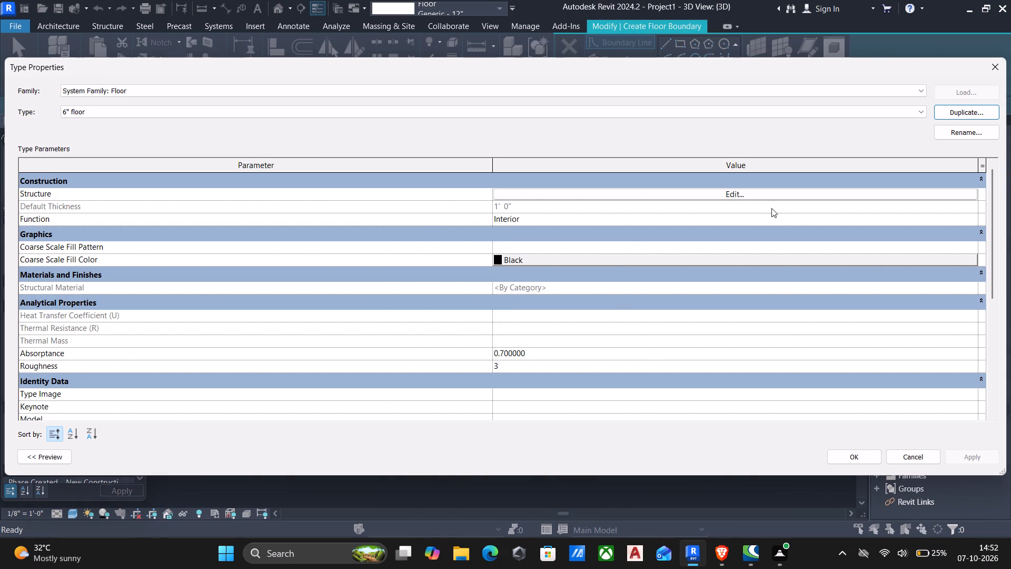
Set the structure layer thickness of the 6" floor type to 6" and accept the type properties.
left_click(692, 195)
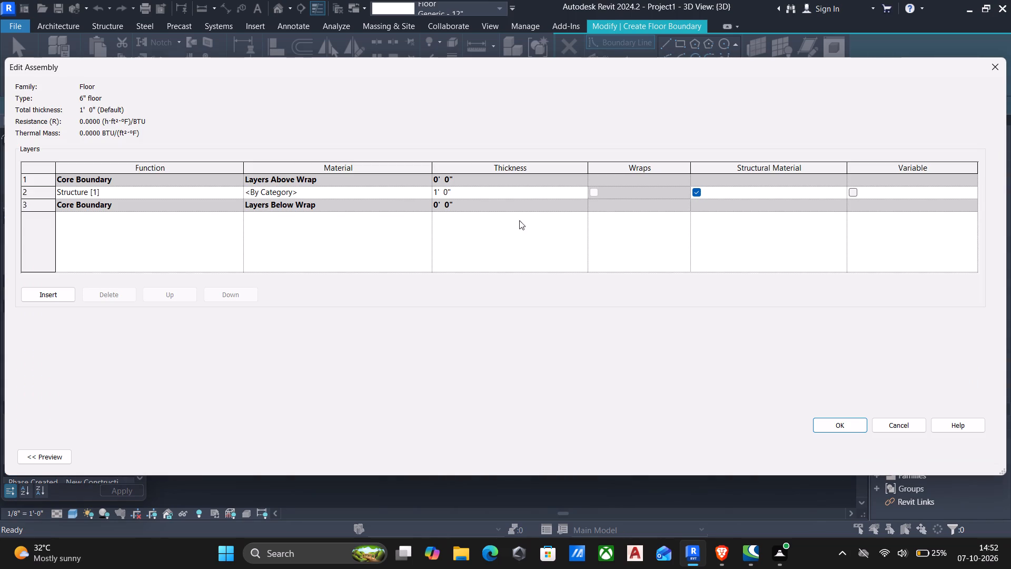
left_click(503, 191)
key("6")
key("shift+quotedbl")
key("Return")
left_click(839, 425)
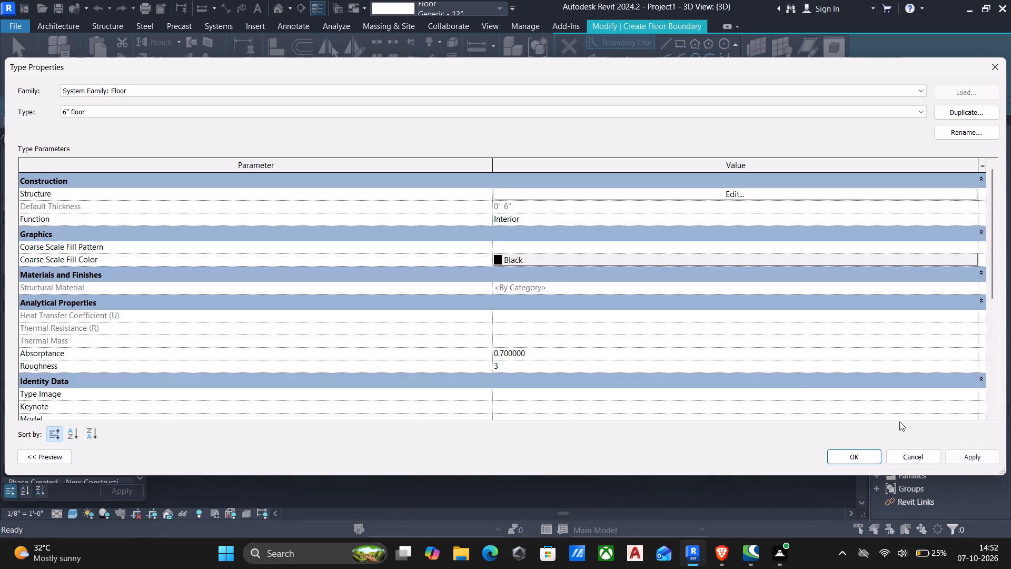
left_click(963, 465)
left_click(958, 462)
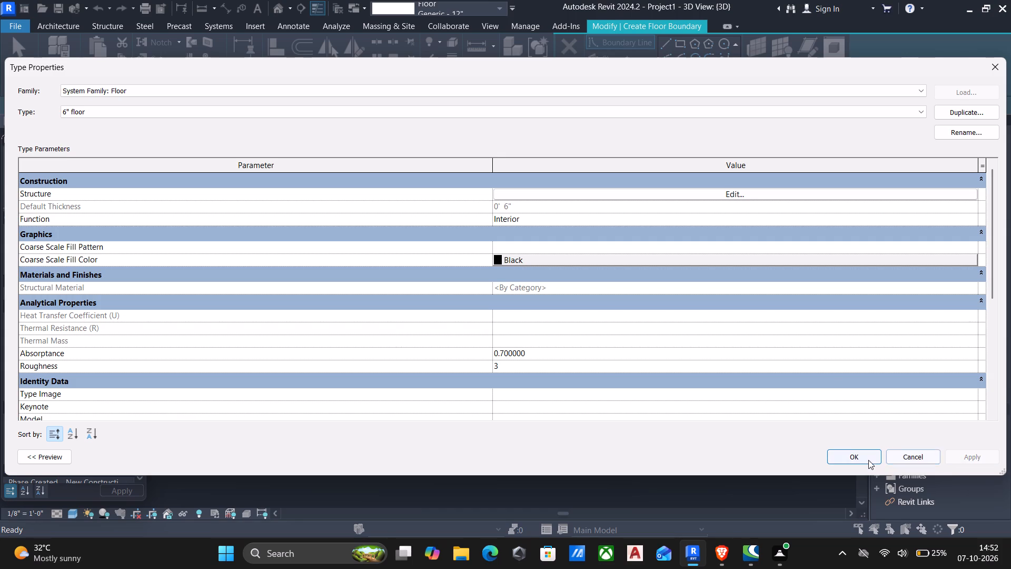
left_click(859, 455)
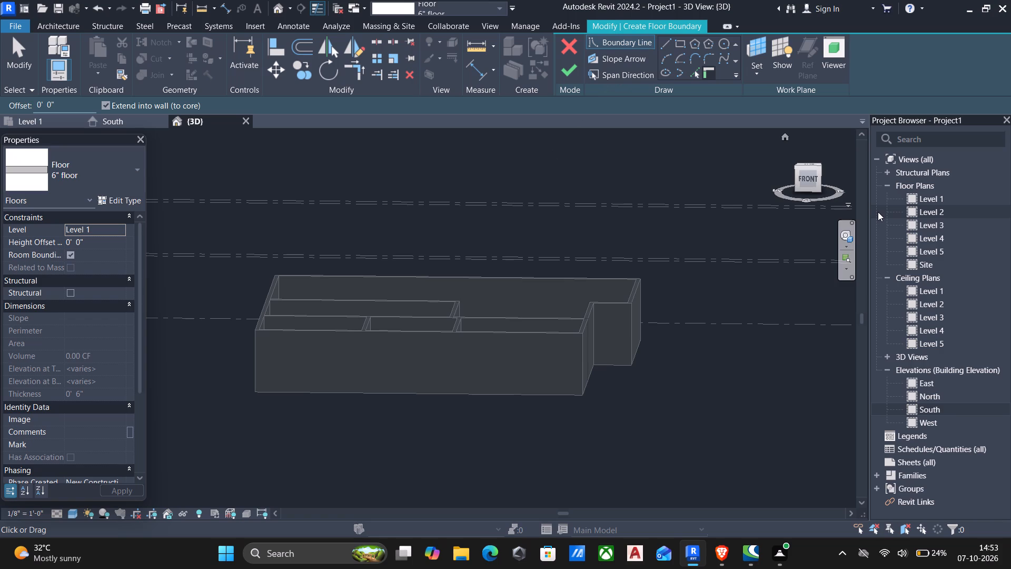
On the Level 1 plan, pick the outer faces of the north wall, upper east wall, short notch wall and lower east wall as floor boundary lines.
double_click(936, 199)
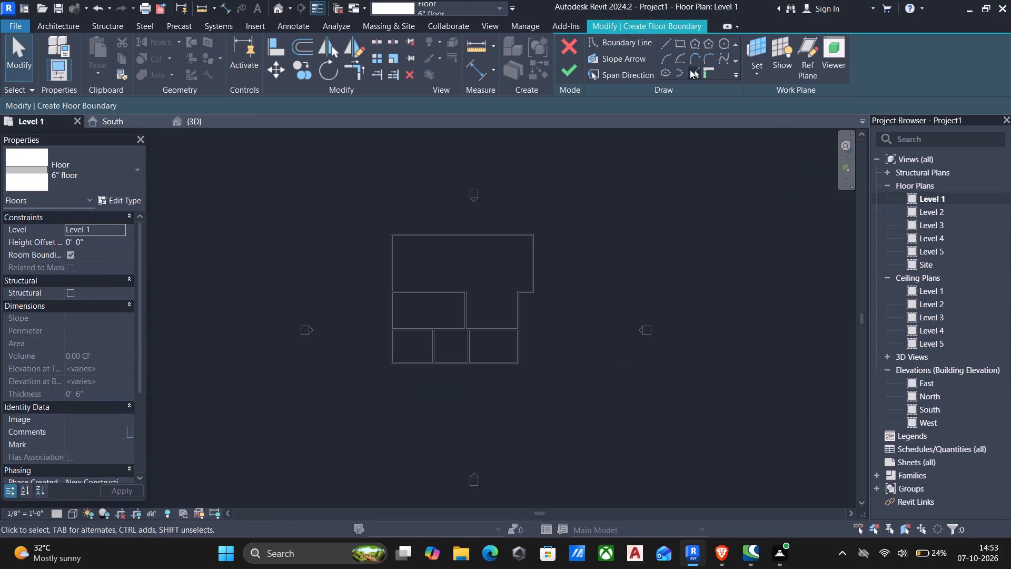
left_click(691, 72)
scroll(501, 258, "up", 7)
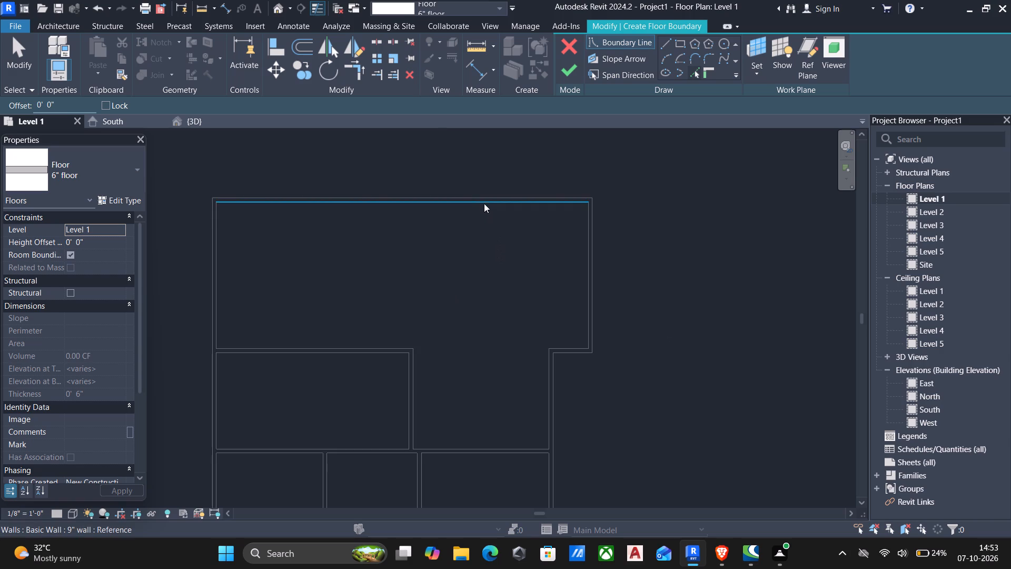
left_click(478, 197)
left_click_drag(592, 265, 591, 275)
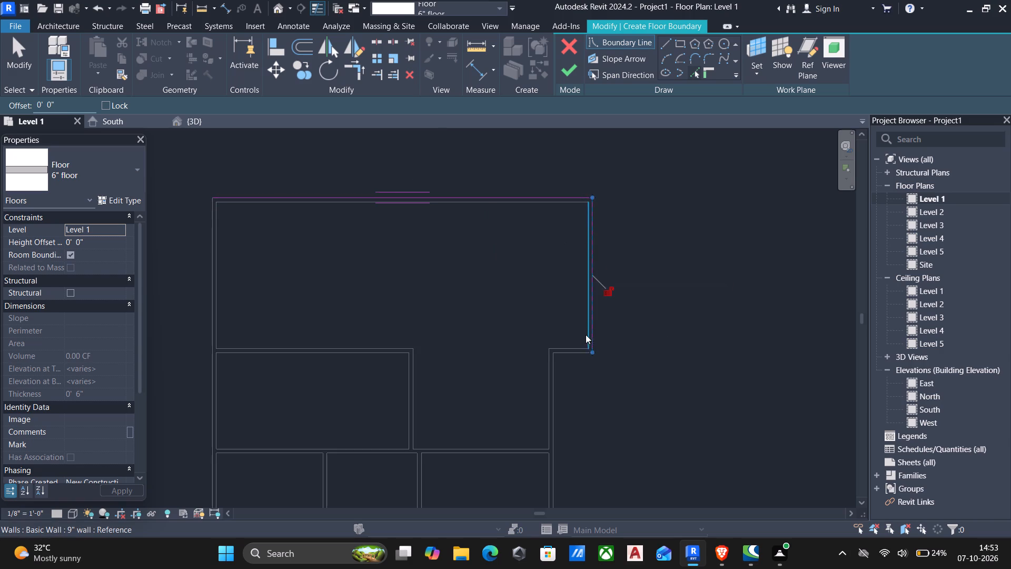
scroll(580, 360, "up", 5)
left_click(571, 342)
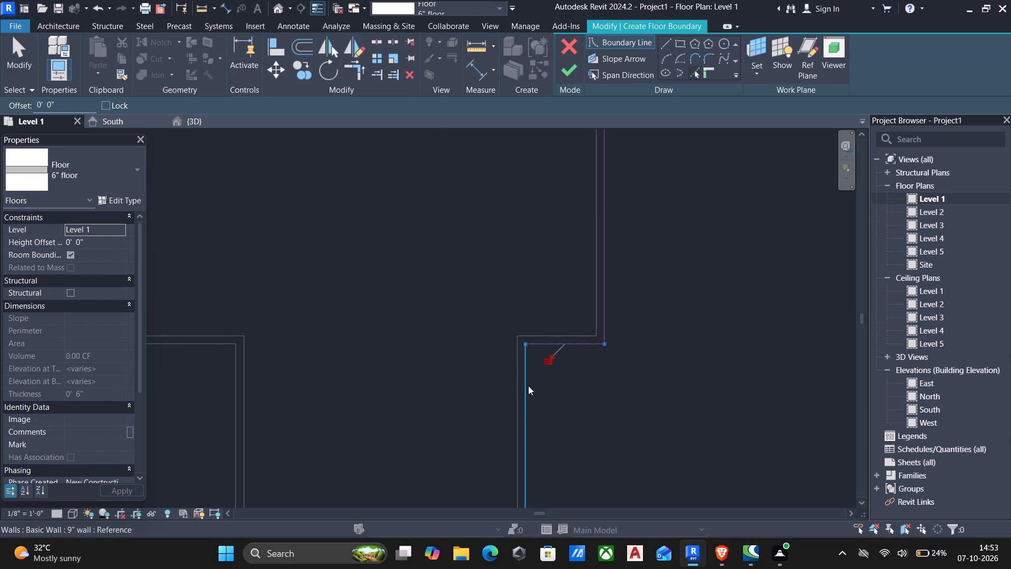
left_click(526, 389)
Close the floor boundary along the outer faces of the south and west walls and finish the Level 1 floor.
scroll(558, 394, "down", 5)
middle_click_drag(574, 382, 634, 283)
middle_click_drag(621, 431, 637, 337)
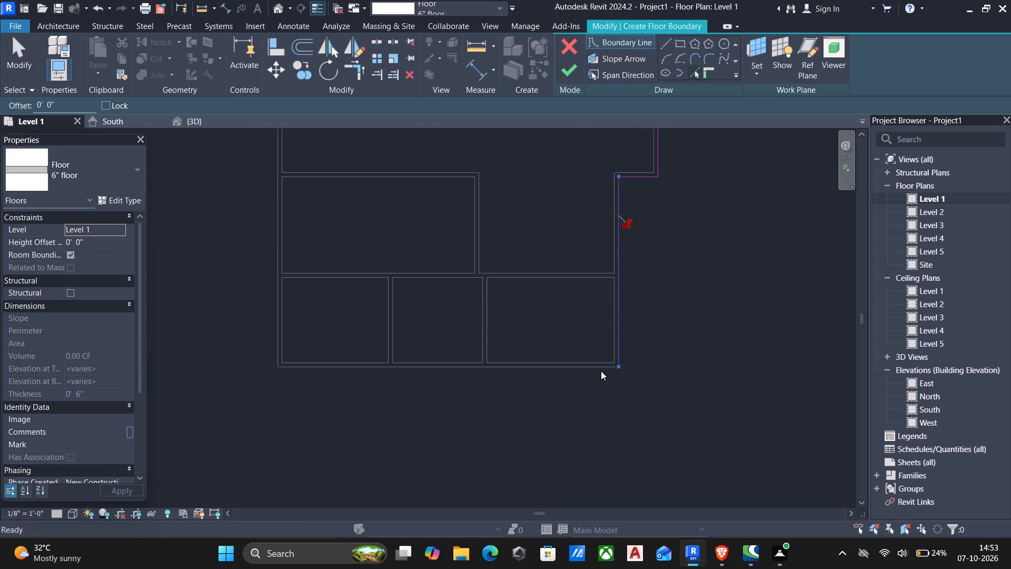
scroll(554, 399, "up", 4)
left_click(532, 351)
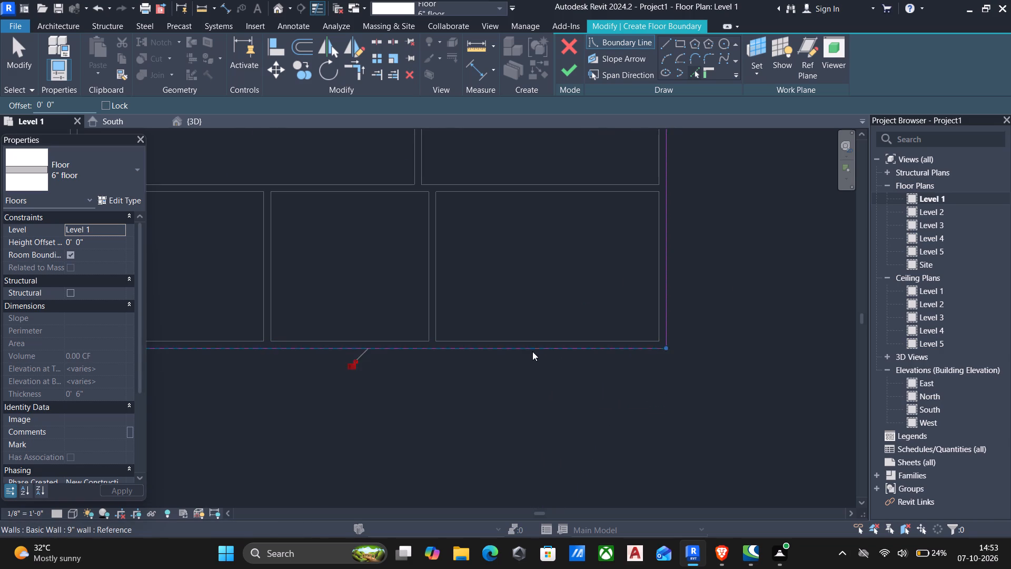
scroll(504, 370, "down", 4)
middle_click_drag(499, 377, 596, 377)
scroll(250, 289, "up", 4)
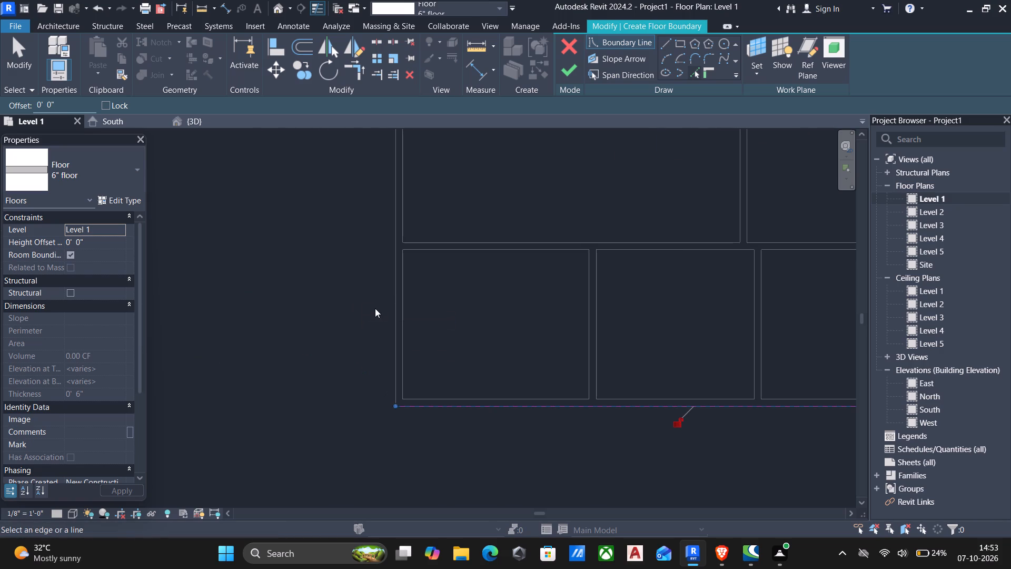
left_click(395, 312)
scroll(374, 307, "down", 4)
middle_click_drag(372, 308, 367, 494)
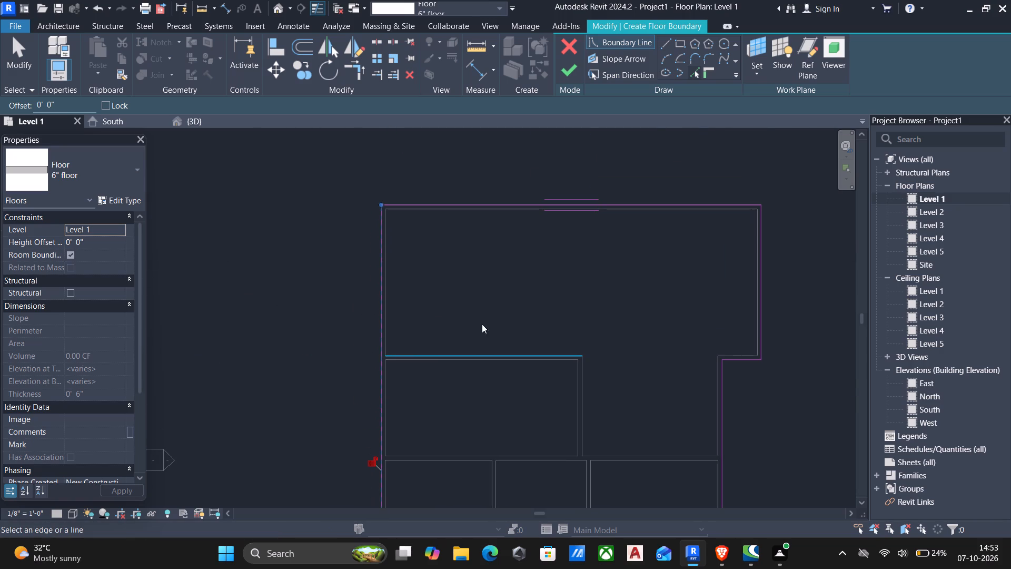
middle_click_drag(460, 342, 480, 316)
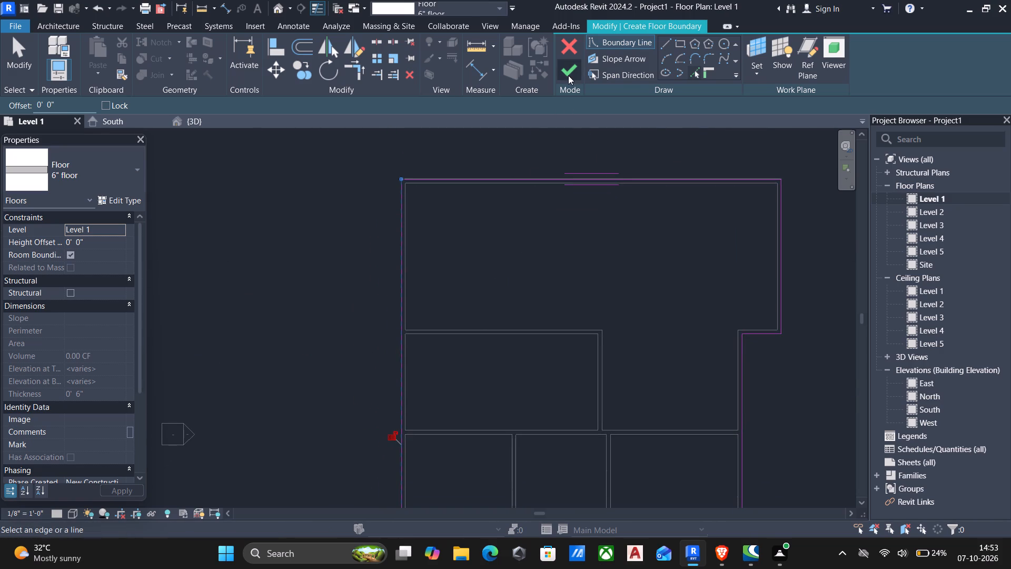
left_click(567, 74)
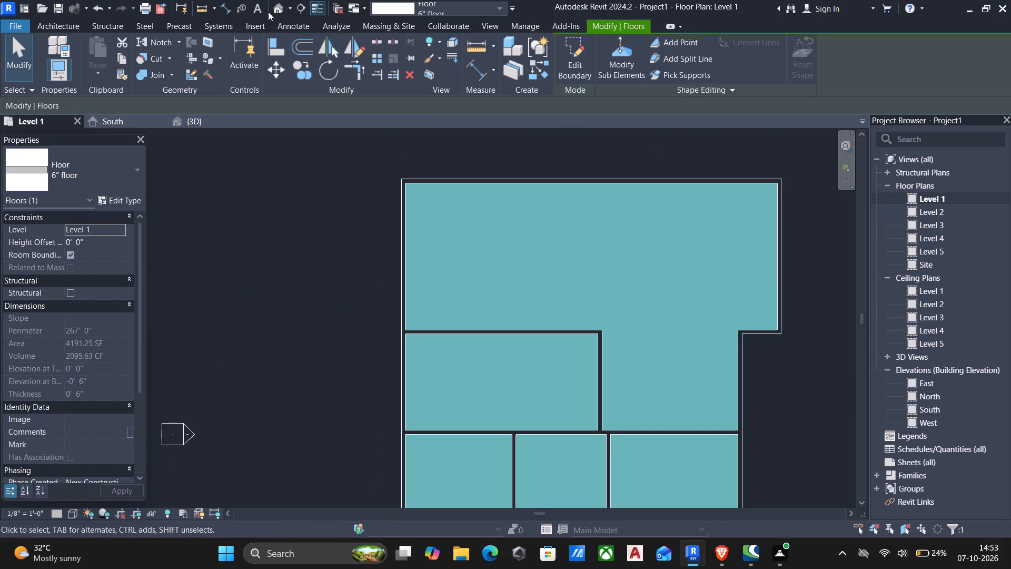
Examine the new floor slab beneath the walls in the 3D view.
left_click(275, 11)
scroll(438, 225, "down", 3)
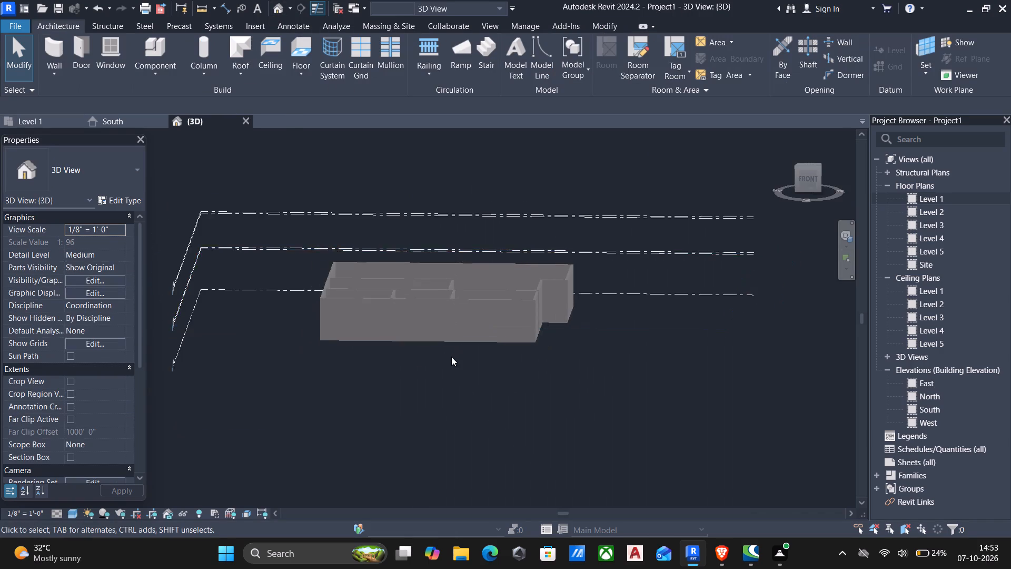
scroll(451, 358, "up", 4)
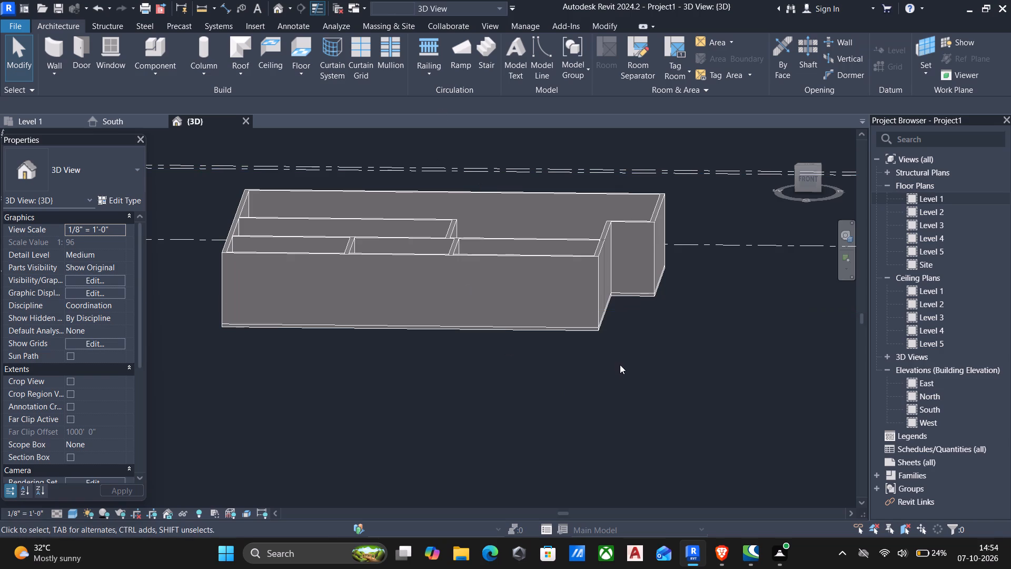
scroll(739, 372, "down", 2)
middle_click_drag(739, 373, 669, 476)
middle_click_drag(646, 395, 668, 323)
middle_click_drag(665, 390, 679, 344)
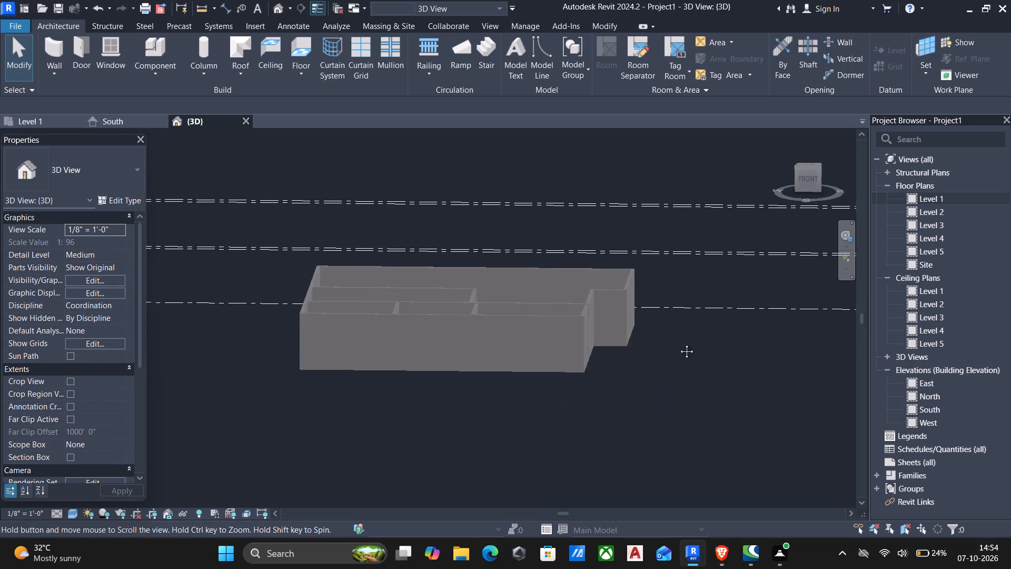
middle_click_drag(679, 344, 684, 330)
middle_click_drag(670, 349, 636, 363)
middle_click(642, 361)
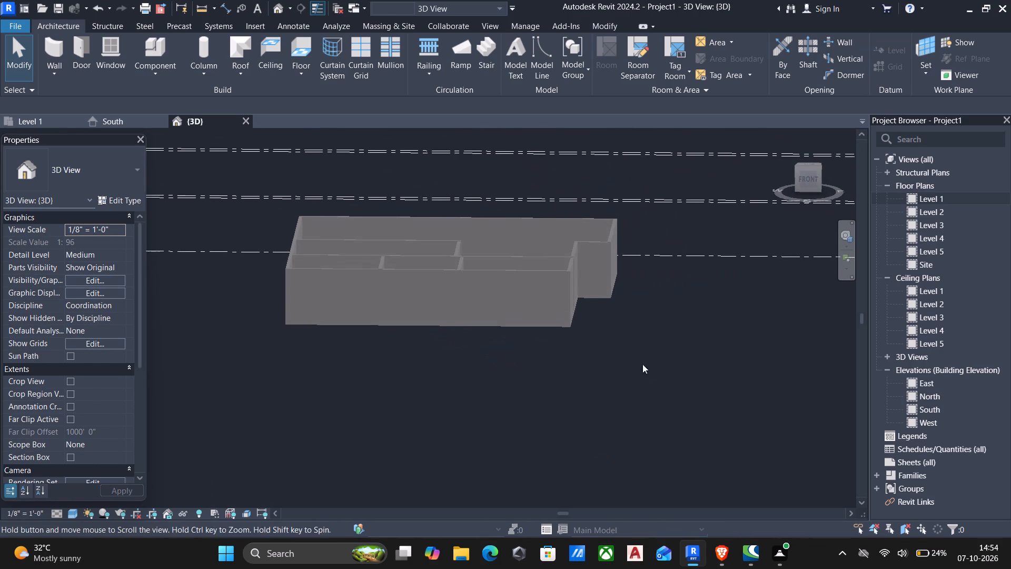
On the Level 1 plan, start the Door tool and choose the residential family Door-Interior-Double-Pocket-2_Panel-Wood for loading.
double_click(948, 198)
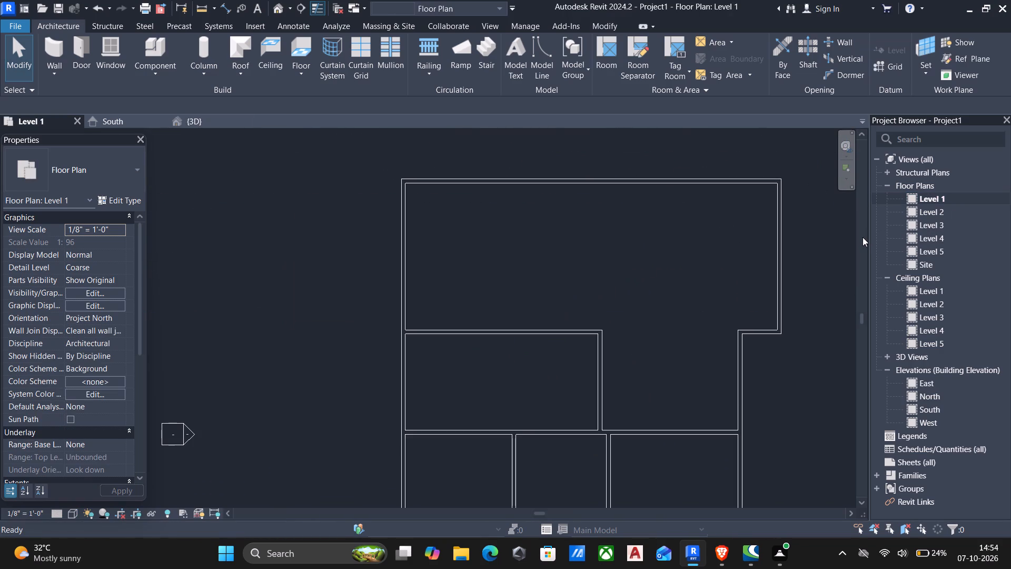
scroll(635, 362, "down", 2)
middle_click_drag(635, 364, 673, 246)
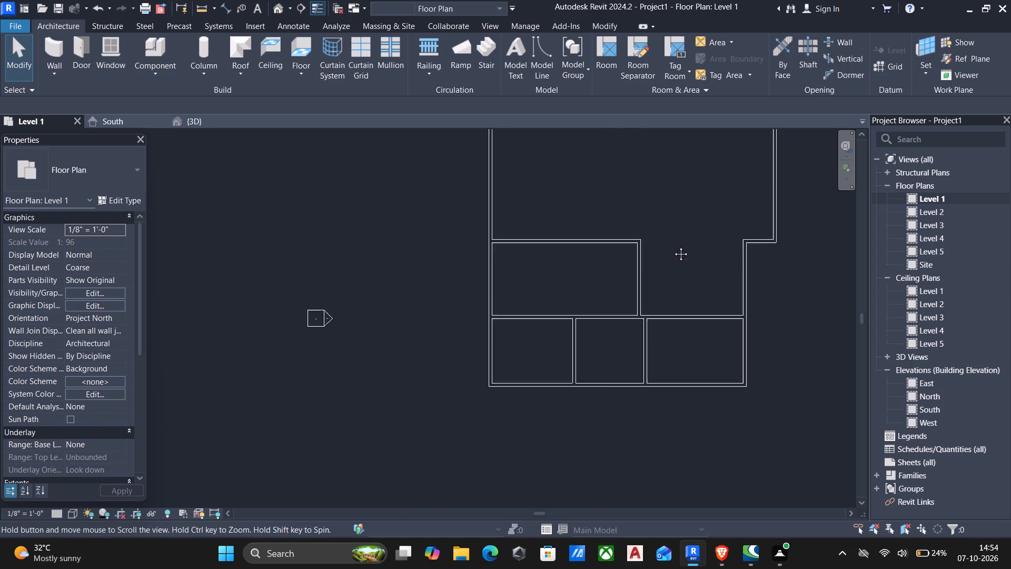
middle_click_drag(673, 246, 673, 245)
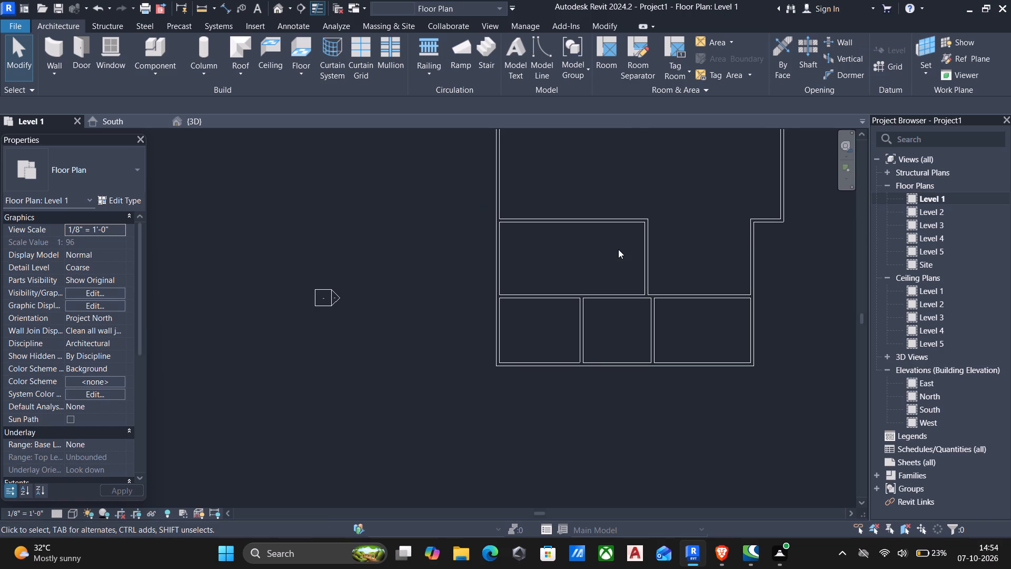
middle_click_drag(614, 249, 592, 270)
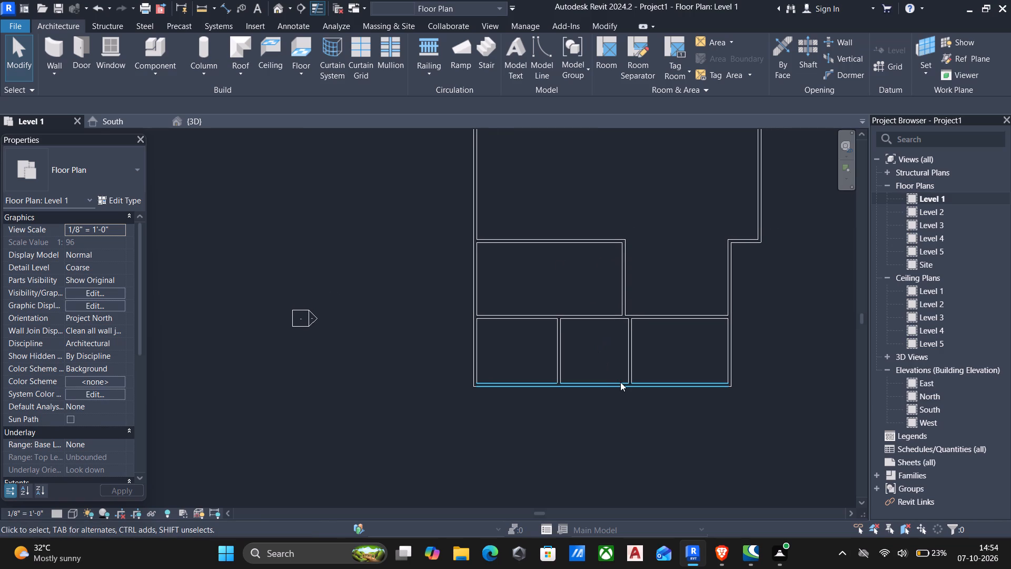
type("dr")
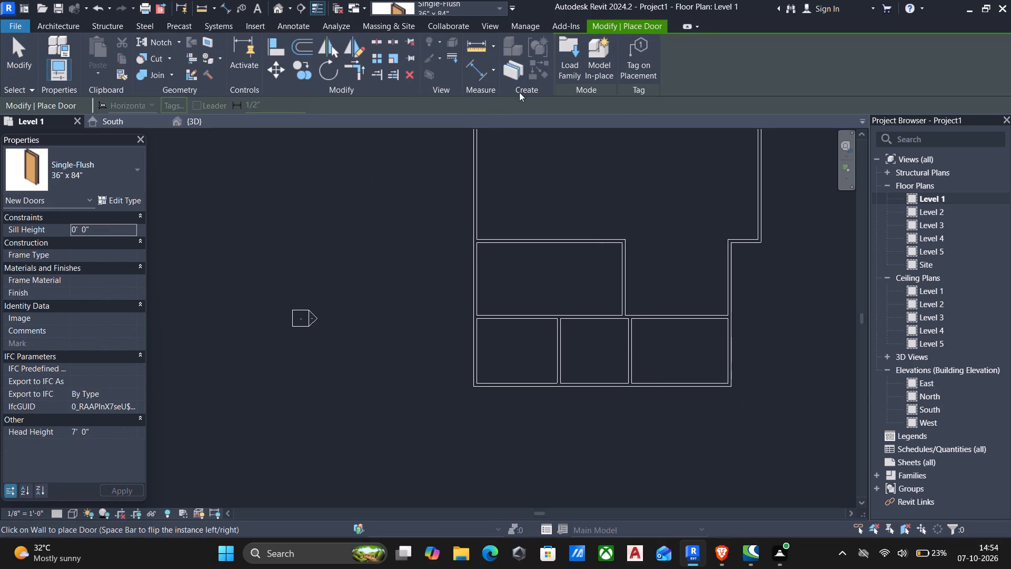
left_click(562, 64)
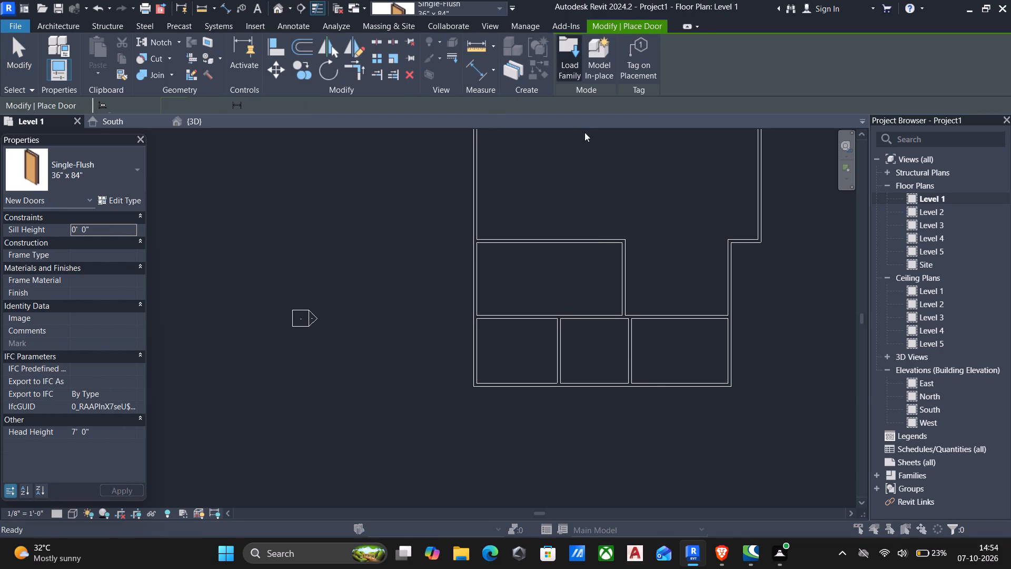
left_click(523, 202)
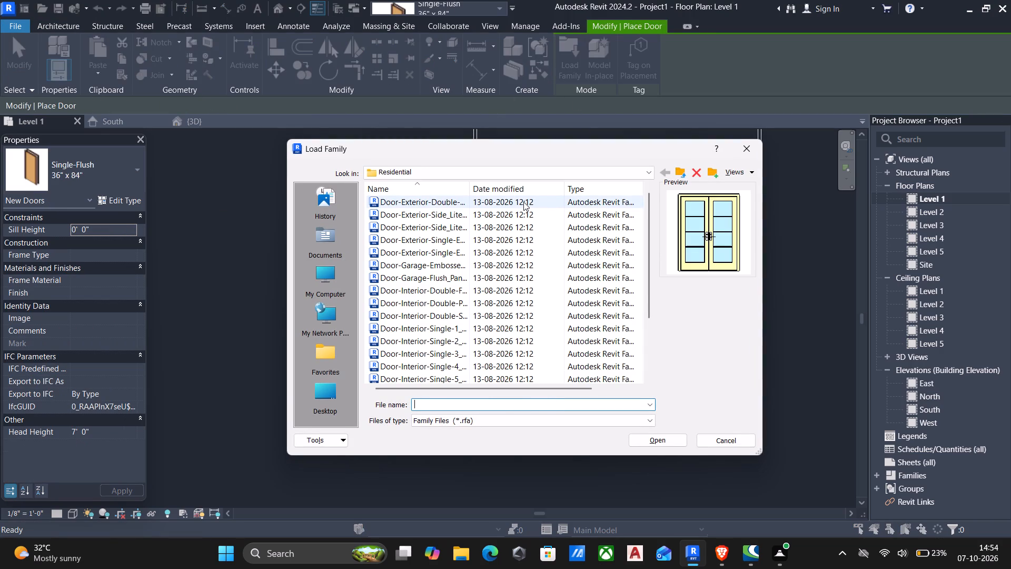
key("Down")
key("Down")
key("Down")
key("Down")
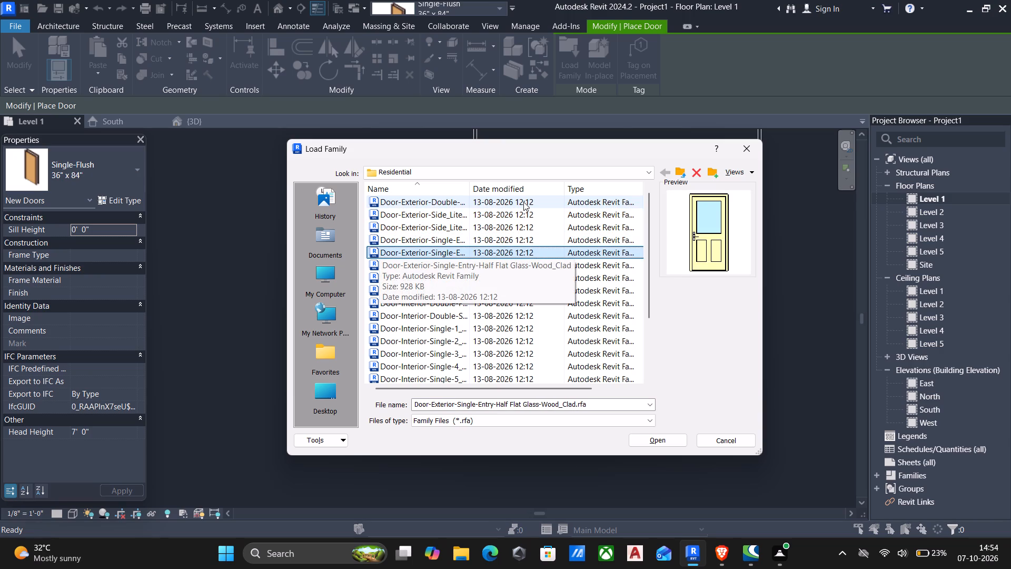
key("Up")
key("Up")
key("Up")
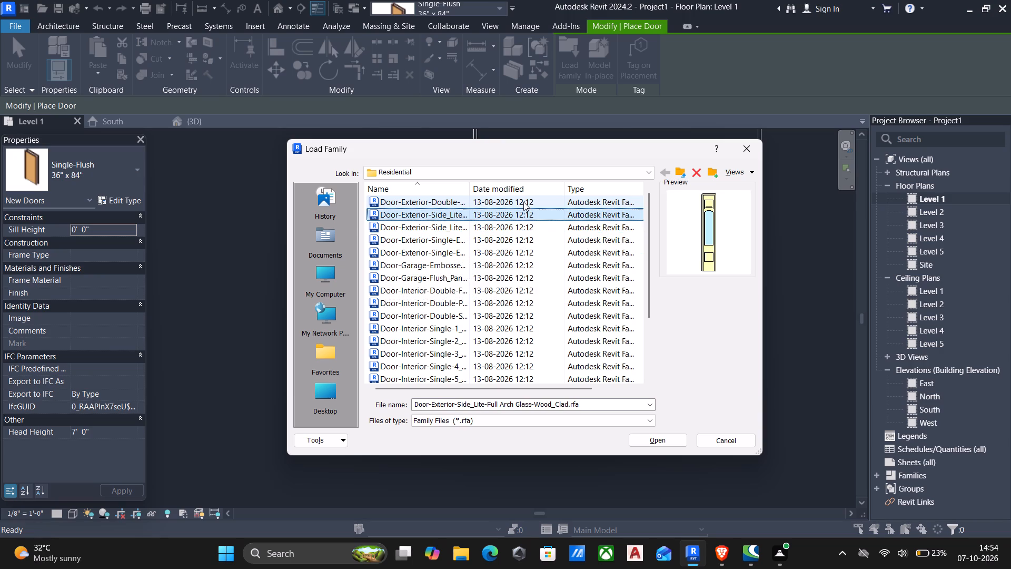
key("Up")
key("Down")
key("Down")
key("Down")
key("Down")
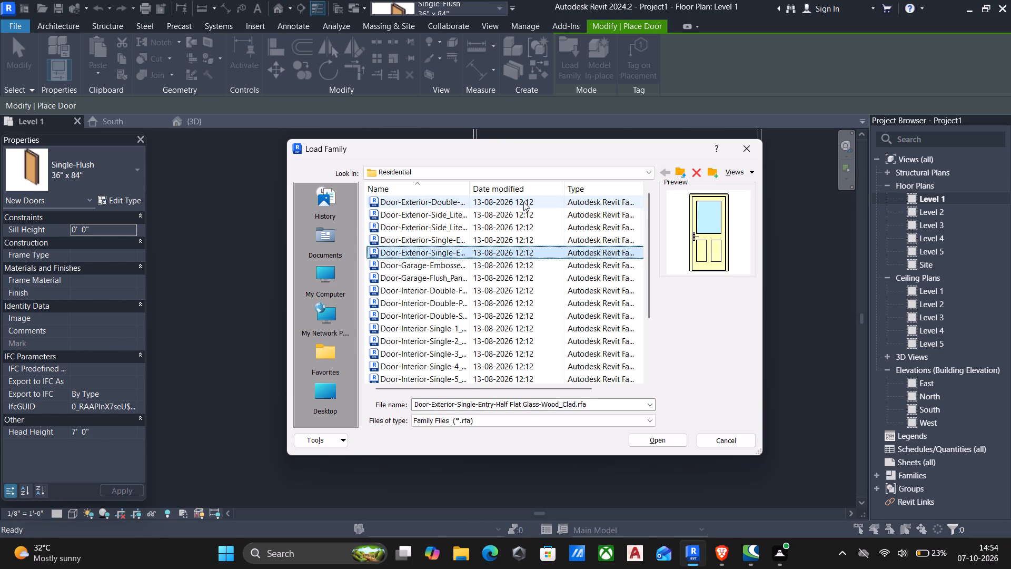
key("Down")
key("Down")
key("Down")
key("Down")
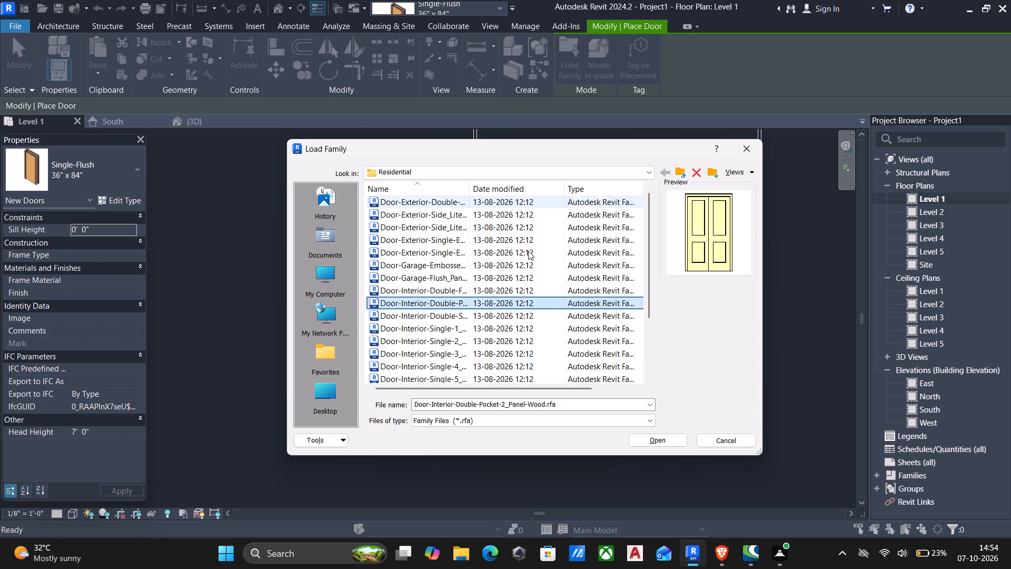
left_click(682, 439)
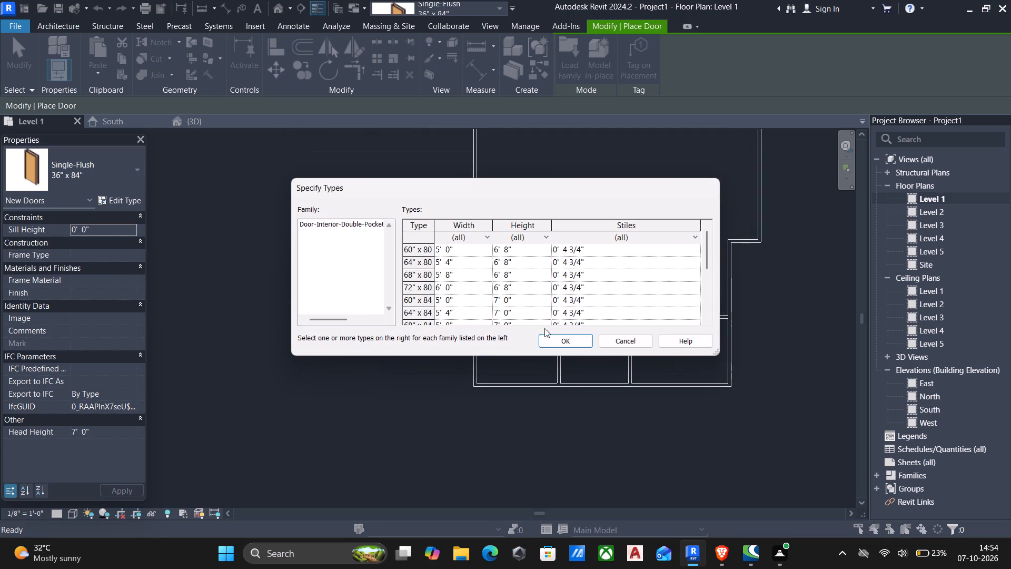
Select the 60" x 96" type of the double pocket door family and load it into the project.
scroll(503, 257, "down", 5)
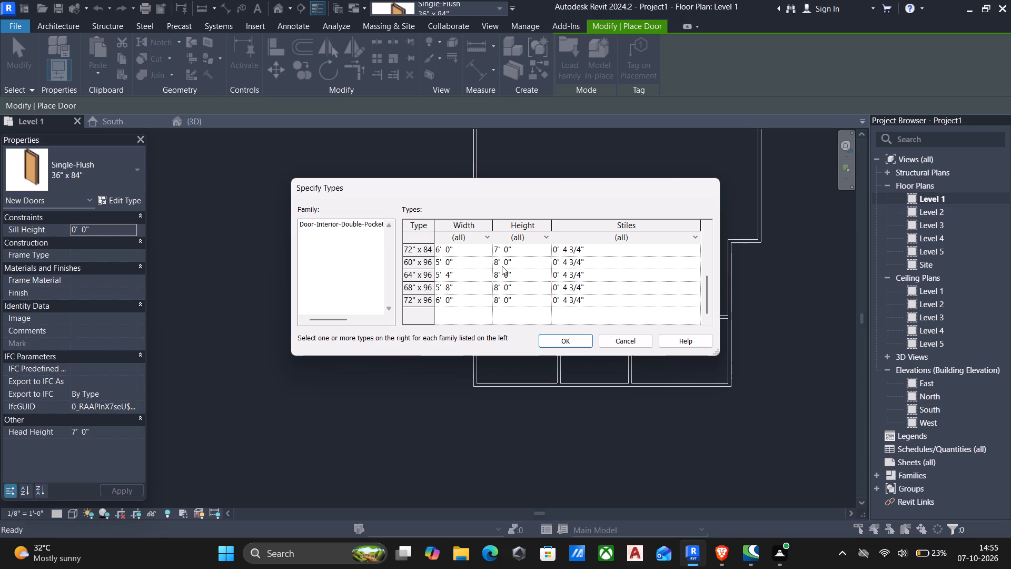
scroll(502, 266, "up", 5)
scroll(506, 292, "down", 3)
left_click(501, 261)
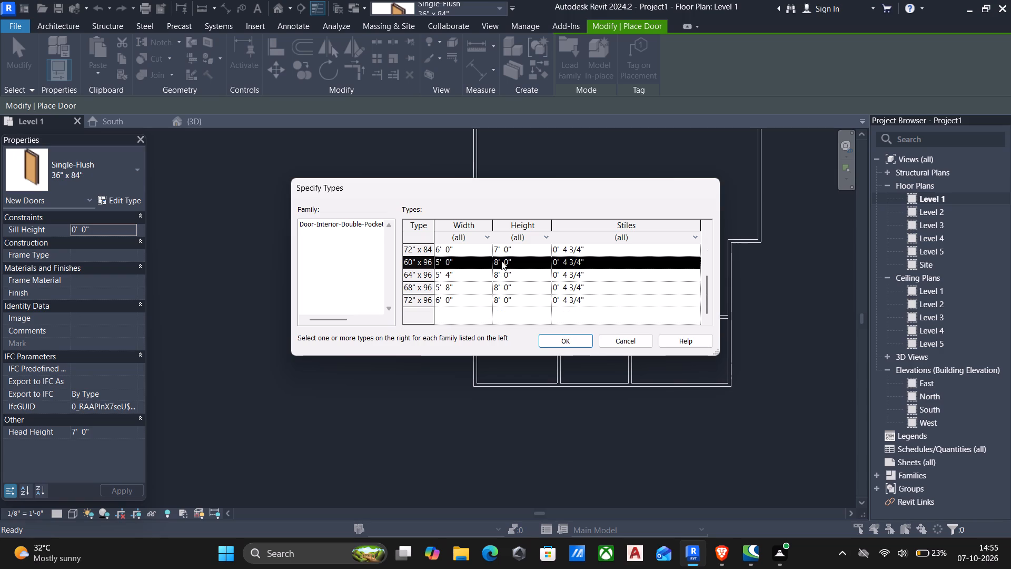
left_click(539, 340)
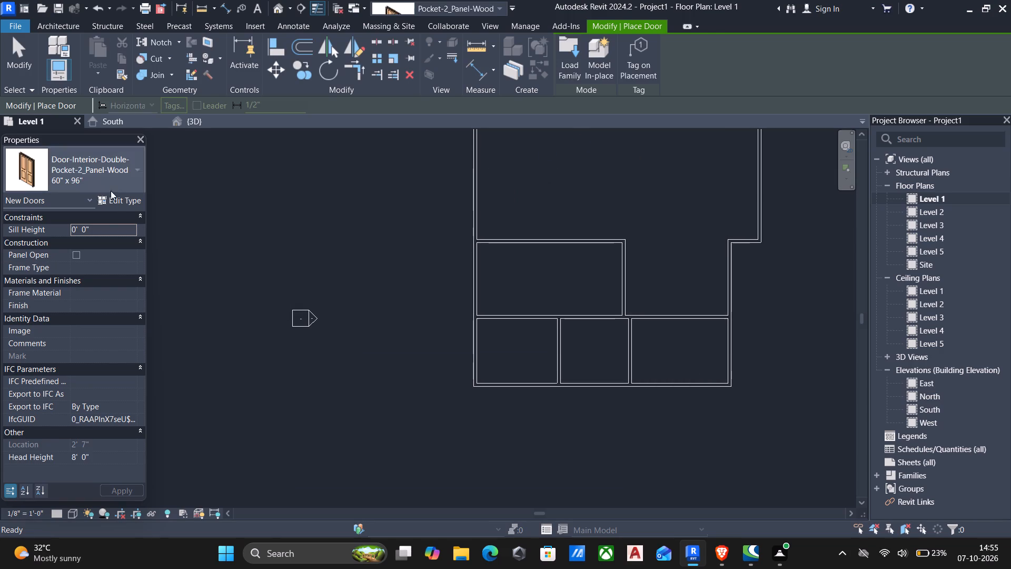
Duplicate the 60" x 96" pocket door type under the name 4'x 8'.
left_click(115, 198)
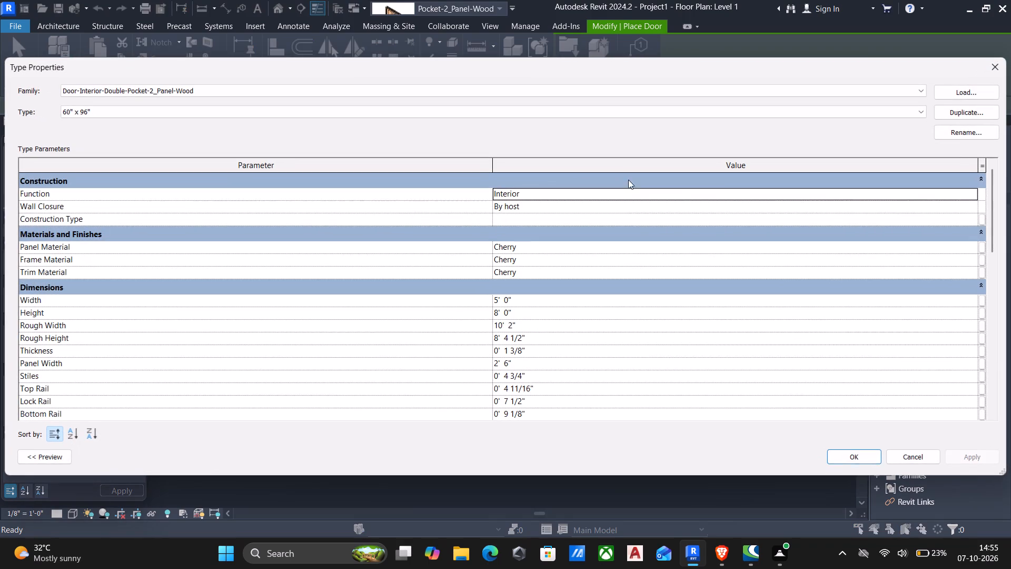
left_click(978, 113)
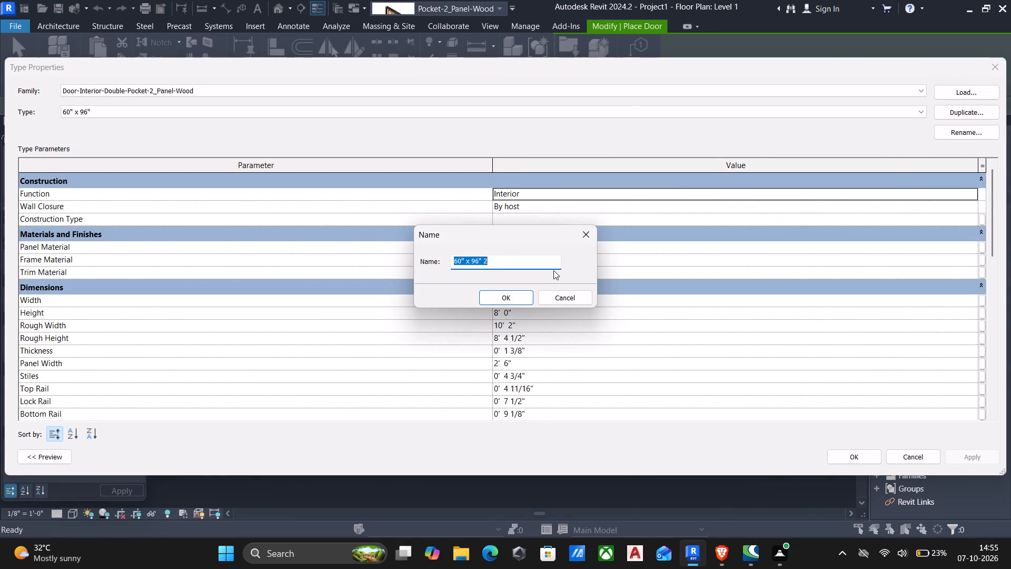
key("BackSpace")
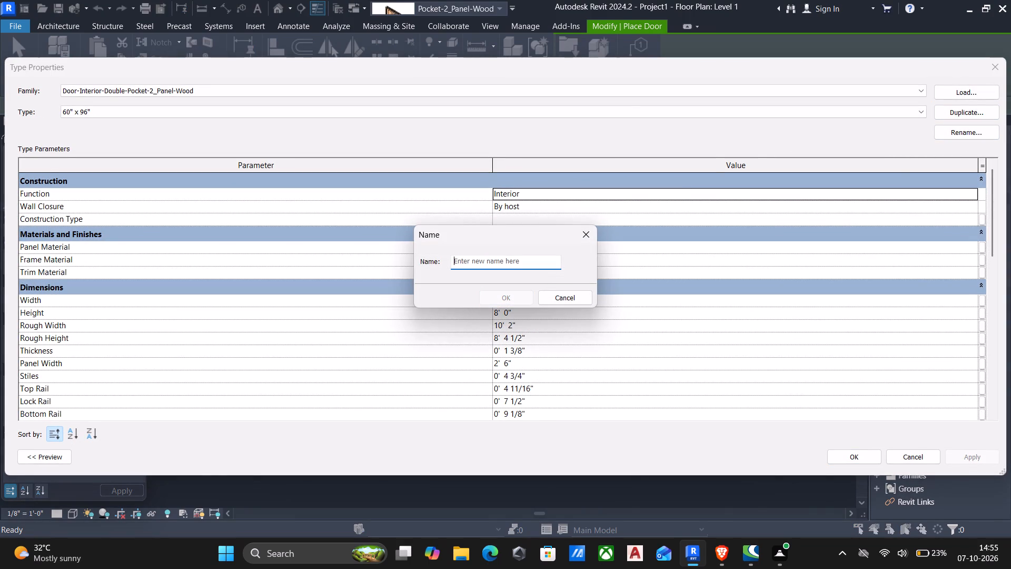
type("4'")
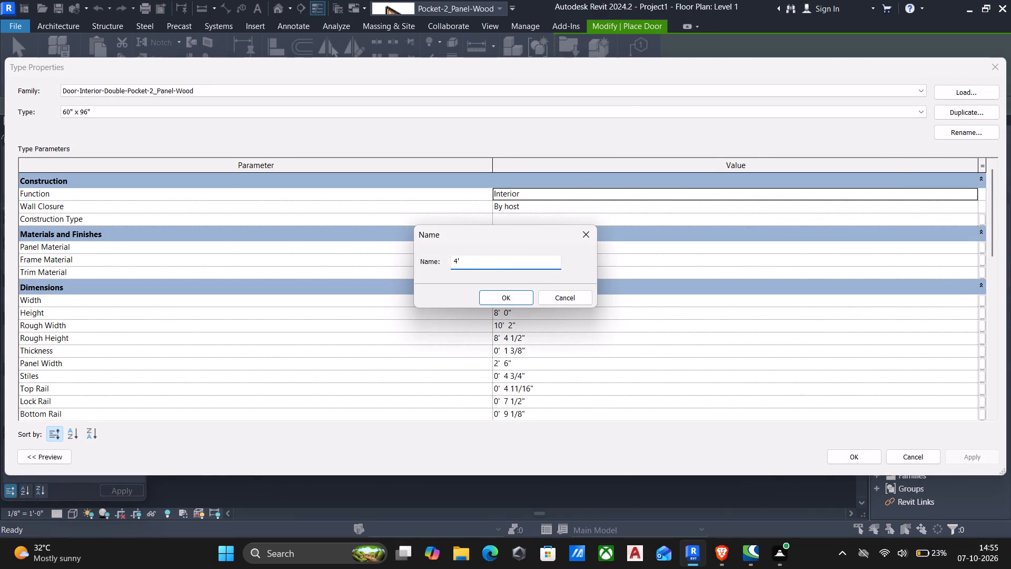
key("x")
key("space")
type("8")
key("apostrophe")
key("Return")
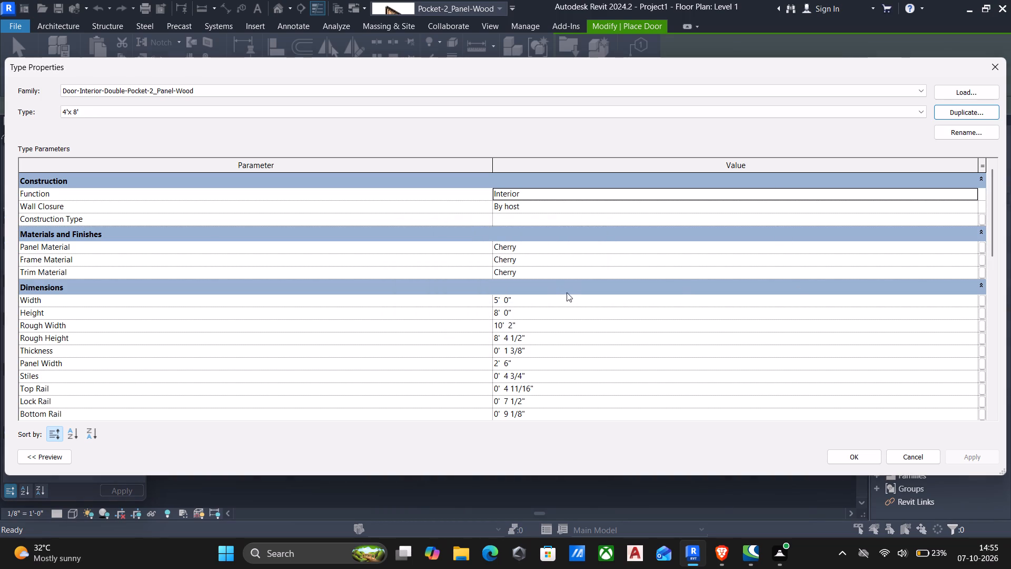
Set the width of the 4'x 8' door type to 4' and accept the type properties.
left_click(566, 298)
type("4'")
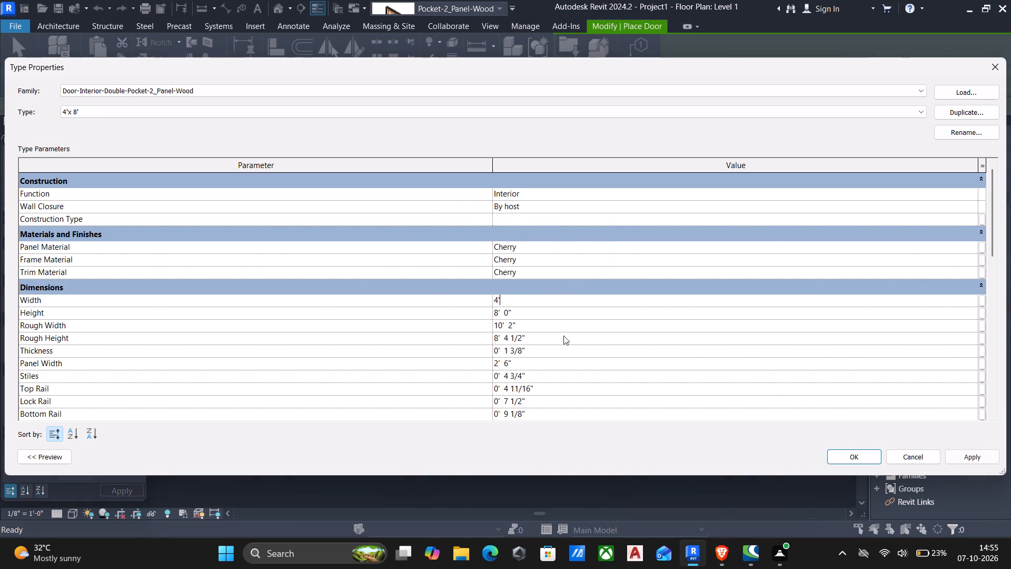
key("Return")
left_click(990, 458)
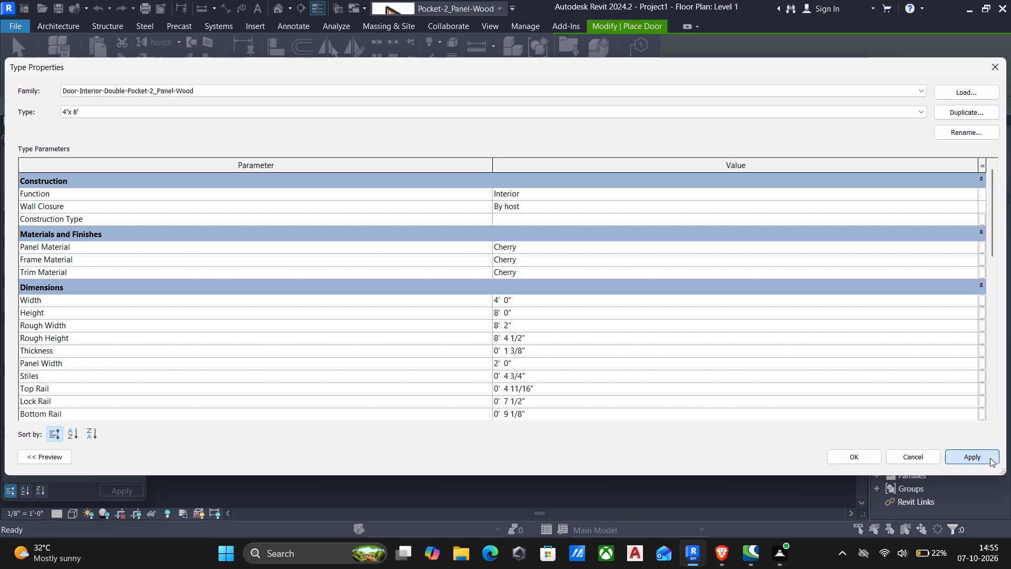
left_click(837, 458)
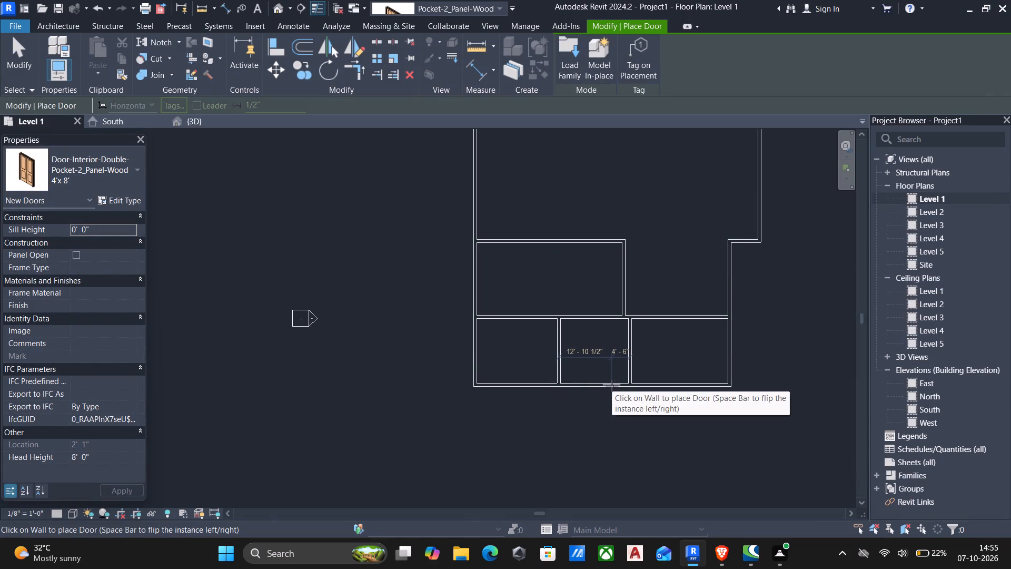
Place the 4'x 8' door in the south wall, centred on the middle room at 8'-8 1/4" each side, and check it in 3D.
scroll(612, 386, "up", 5)
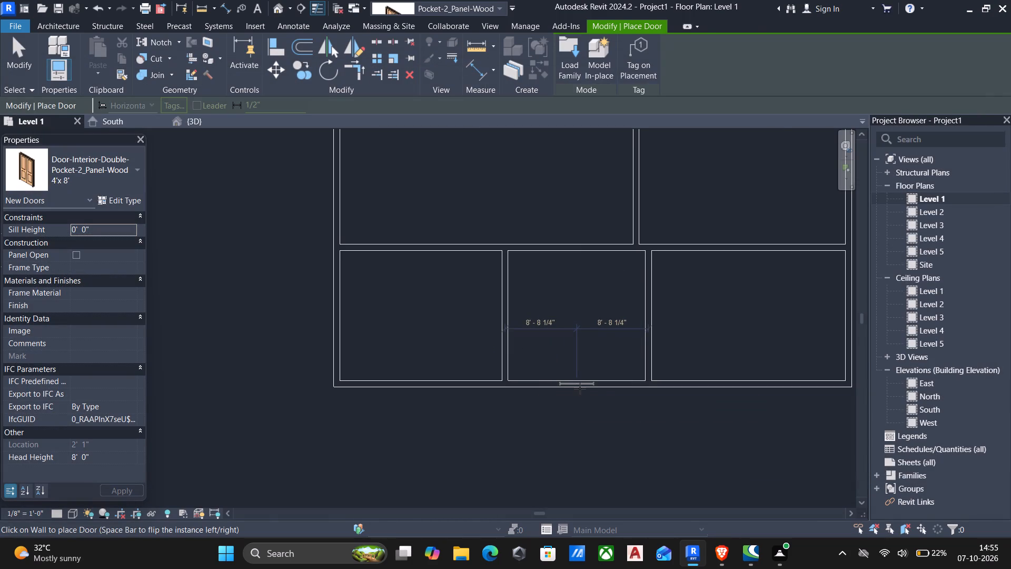
left_click(580, 388)
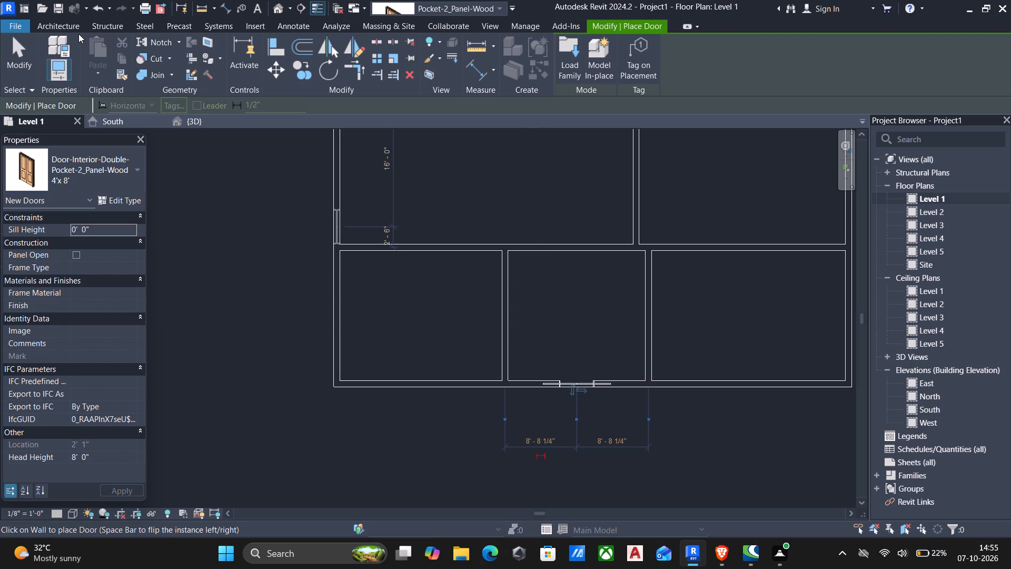
left_click(280, 5)
scroll(462, 333, "up", 4)
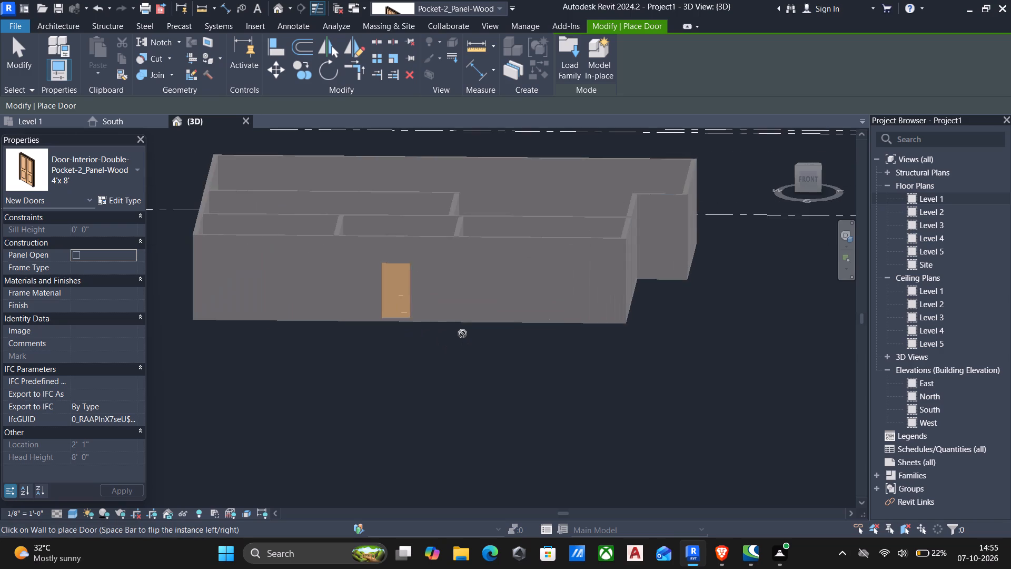
On Level 1, draw a Curtain Wall 1 segment about 8' long in the south wall of the west room, 6' from the partition.
double_click(926, 198)
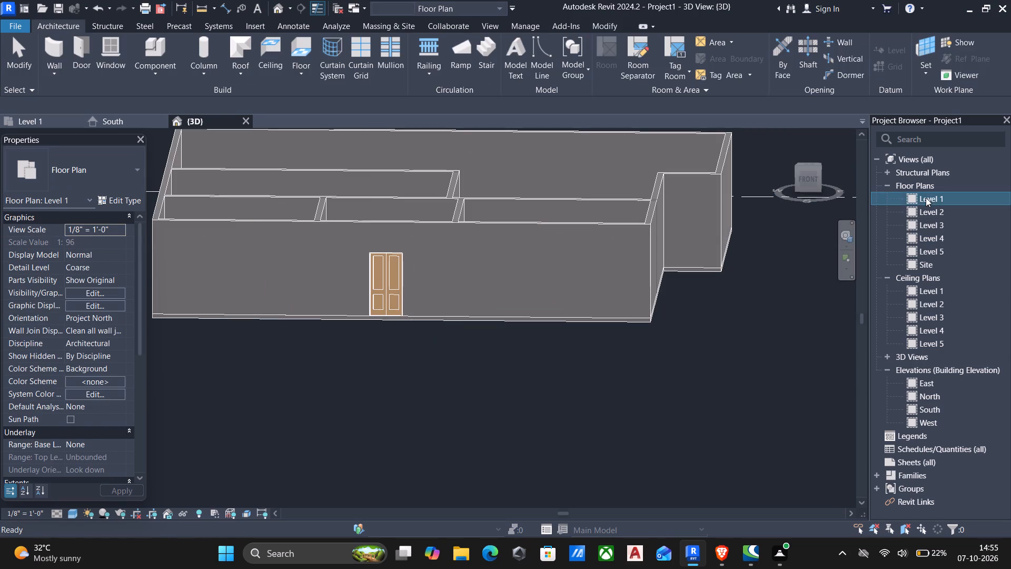
scroll(720, 238, "down", 3)
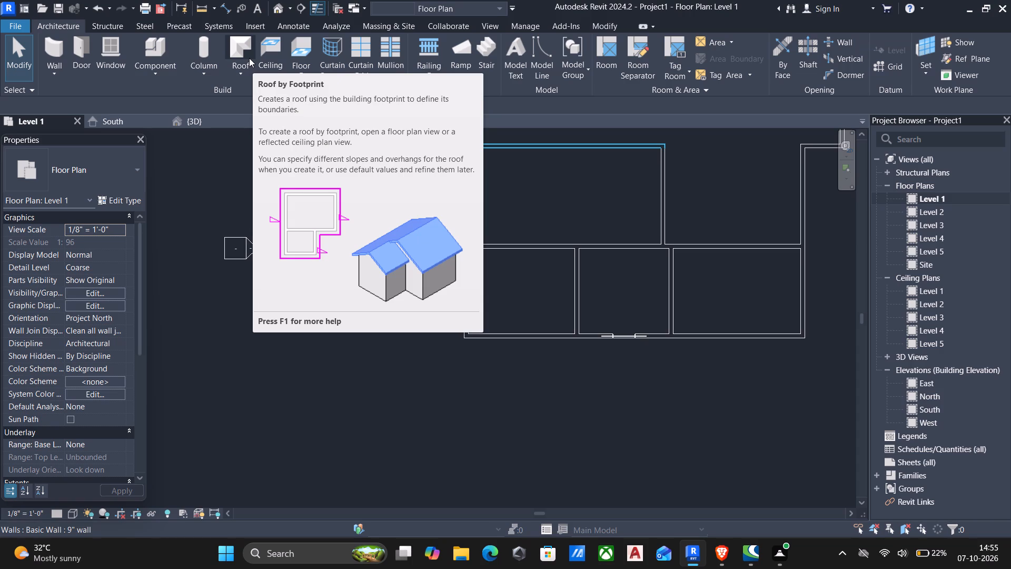
type("wa")
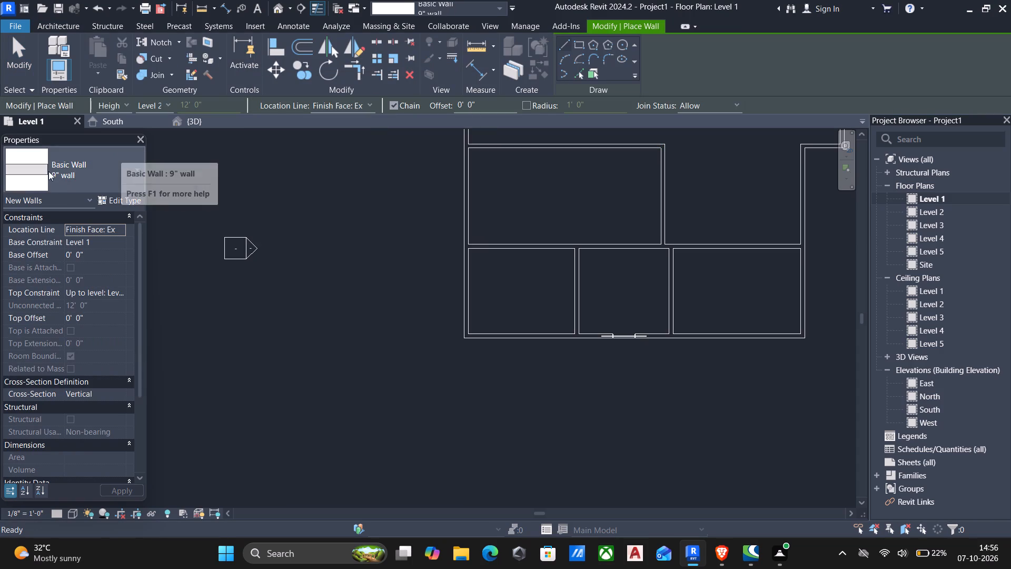
left_click(76, 172)
scroll(83, 356, "down", 11)
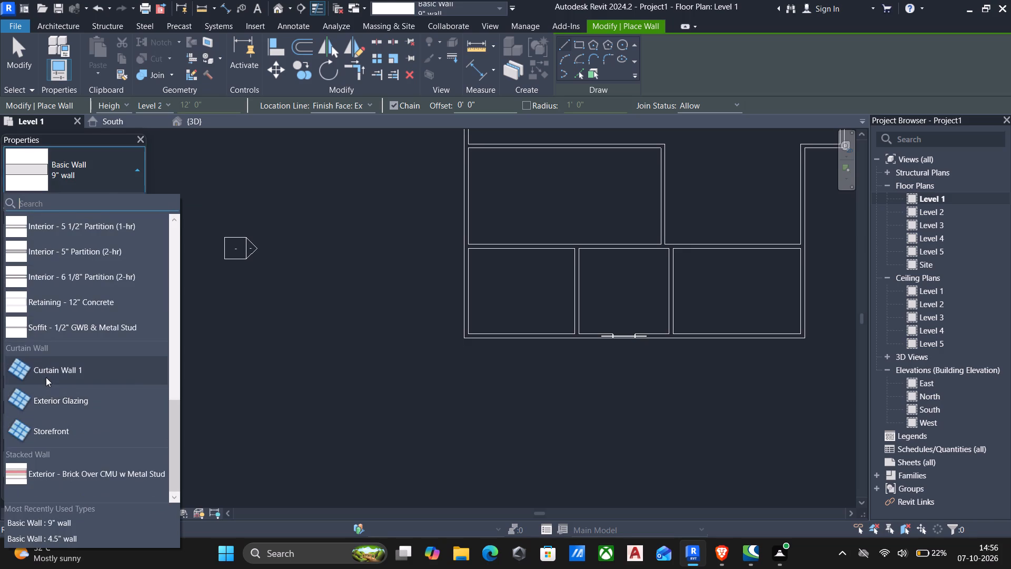
left_click(46, 377)
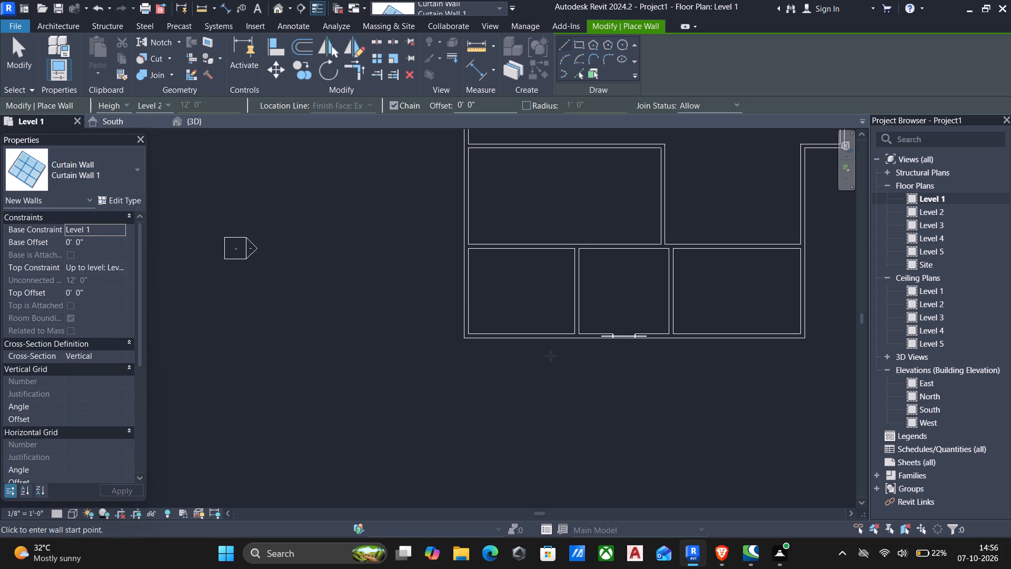
scroll(547, 355, "up", 6)
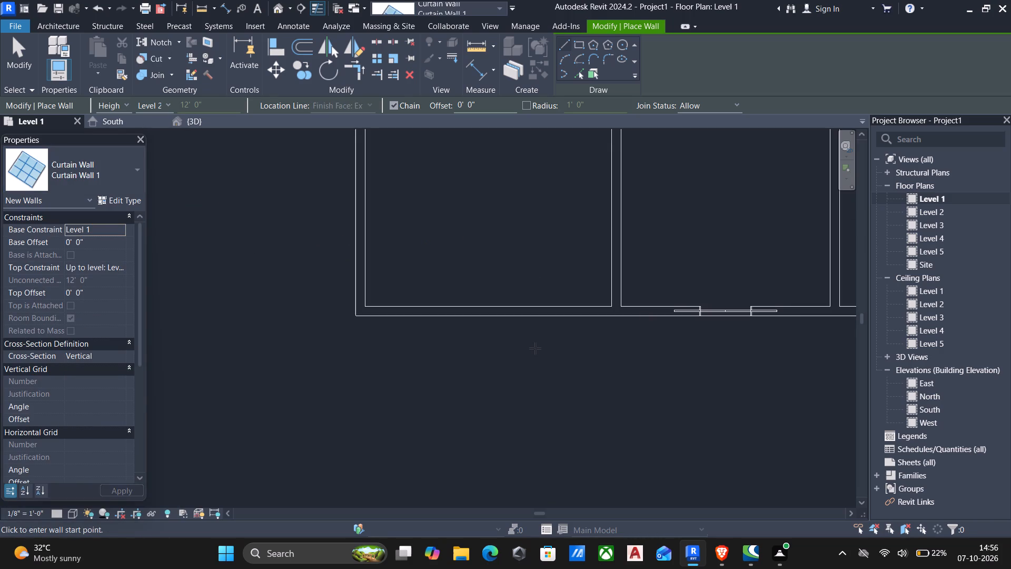
scroll(531, 314, "up", 4)
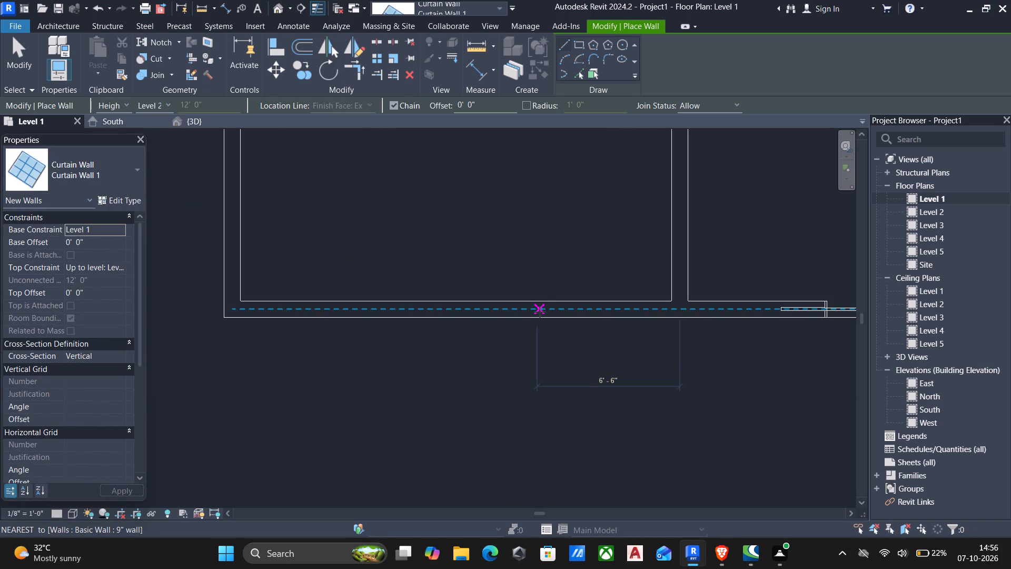
left_click(589, 311)
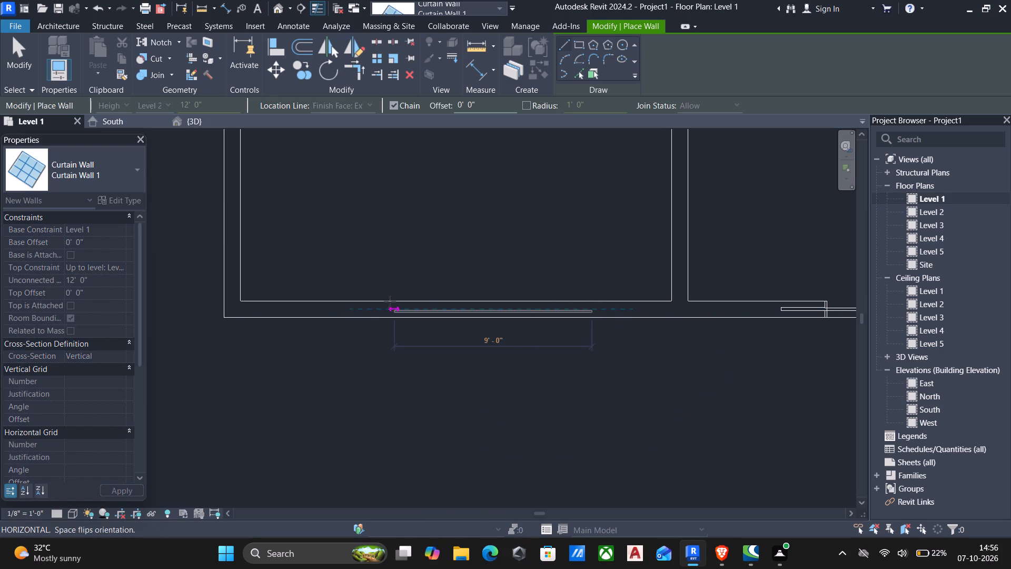
key("Escape")
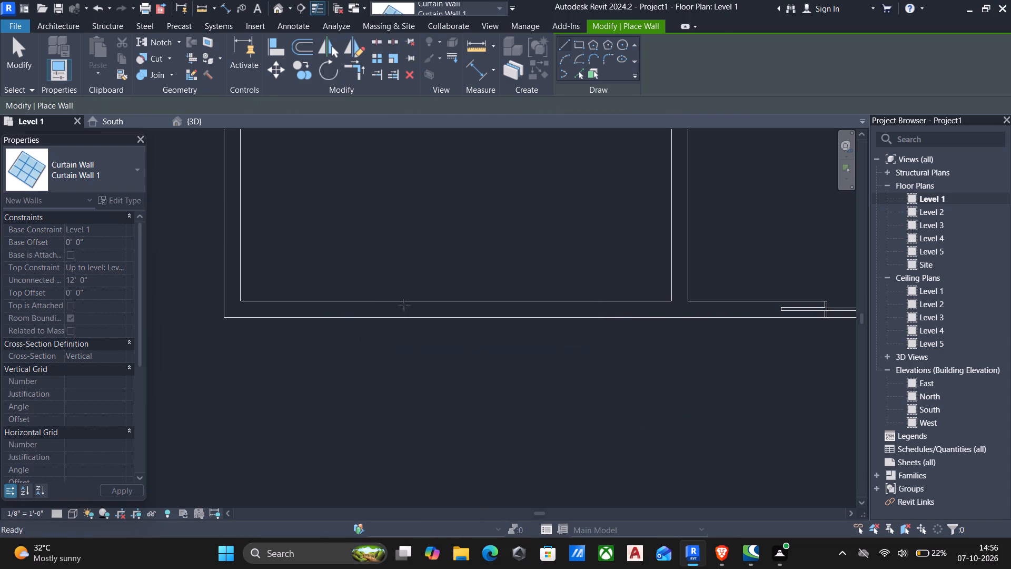
left_click(546, 310)
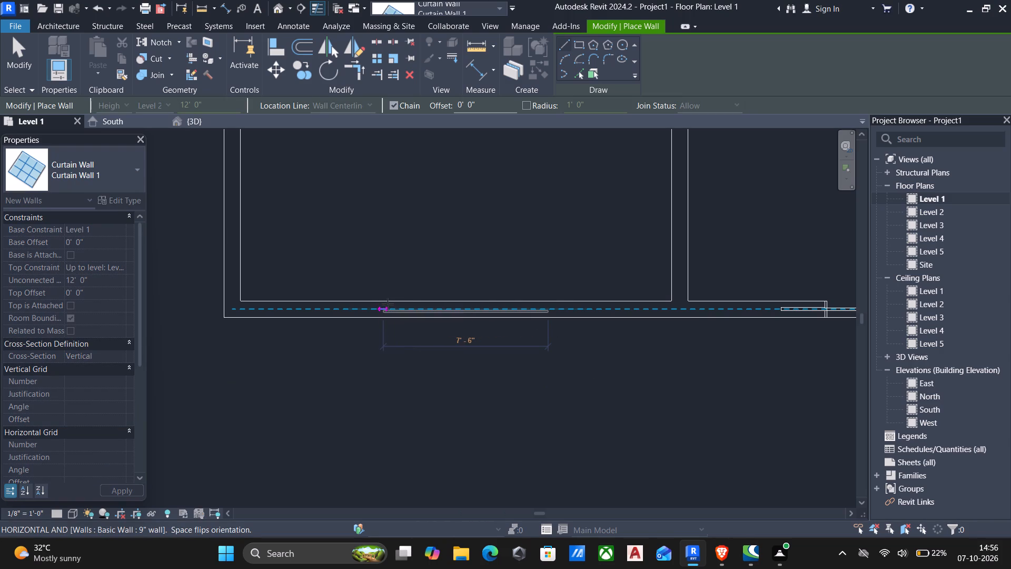
left_click(374, 304)
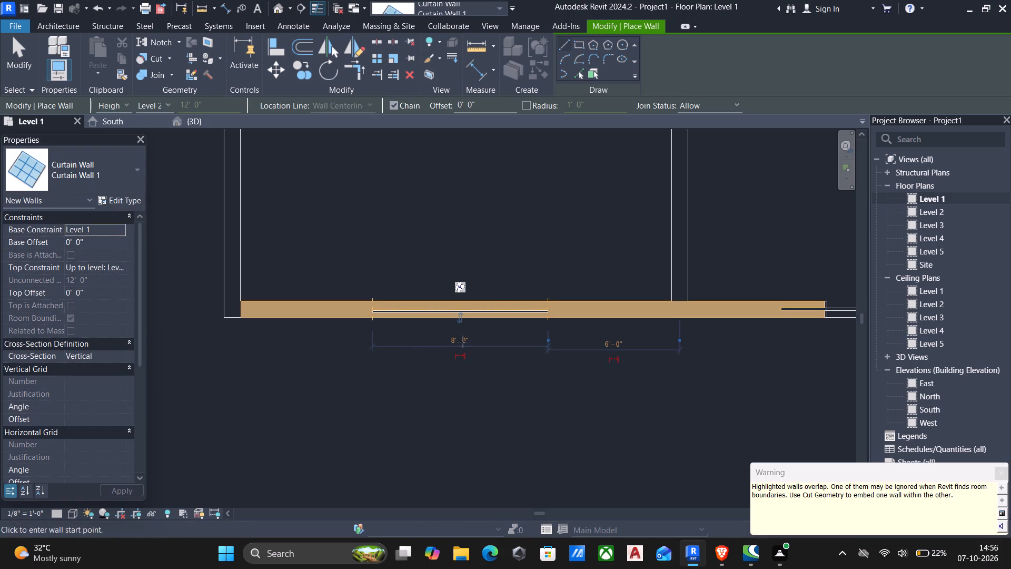
key("Escape")
Draw a second Curtain Wall 1 segment 8'-0" long in the south wall of the east room, starting 6'-0" from the east wall.
scroll(492, 356, "down", 4)
middle_click_drag(467, 373, 386, 385)
middle_click_drag(551, 406, 514, 393)
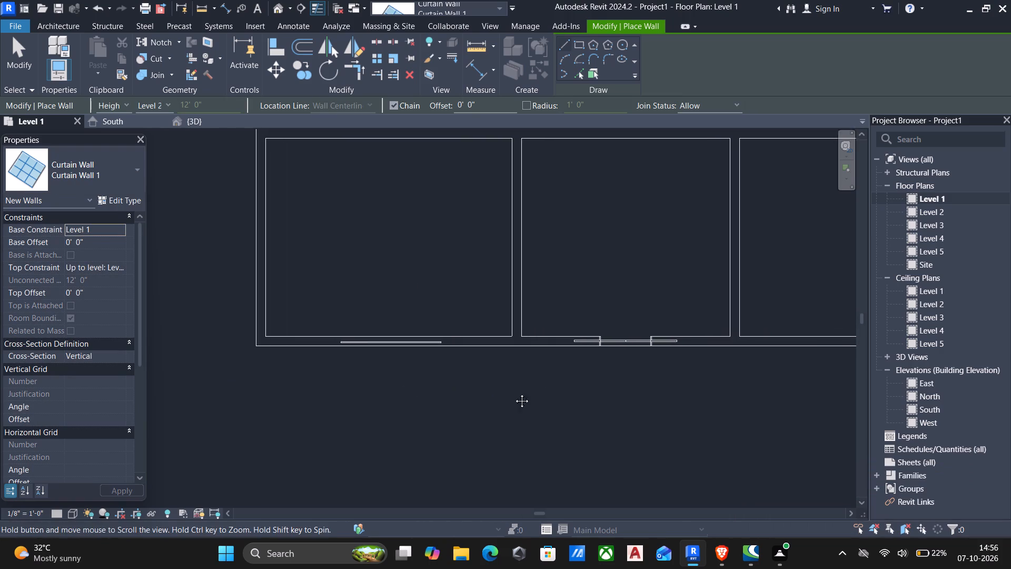
middle_click_drag(514, 393, 368, 347)
scroll(493, 367, "down", 1)
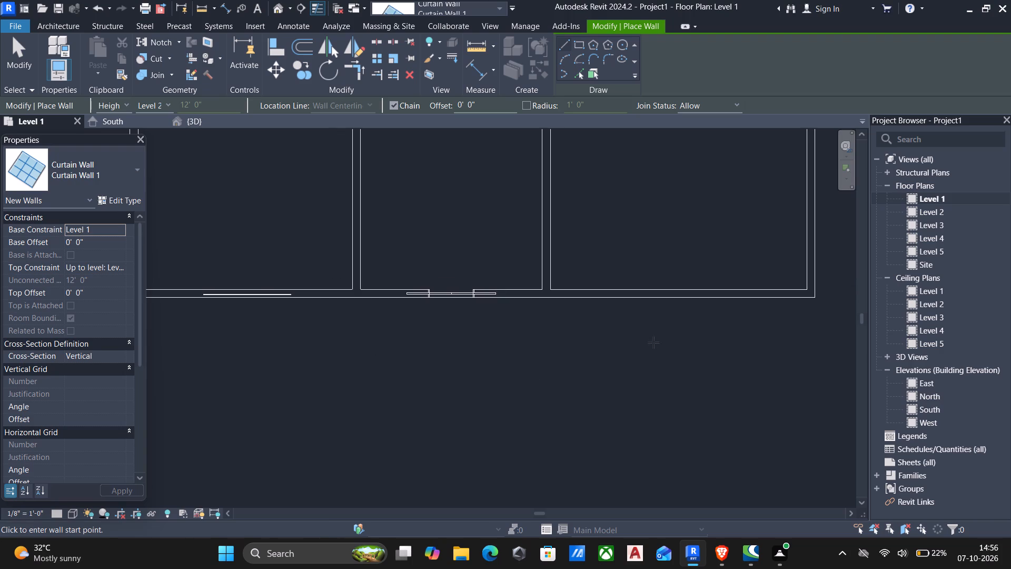
middle_click_drag(653, 342, 569, 338)
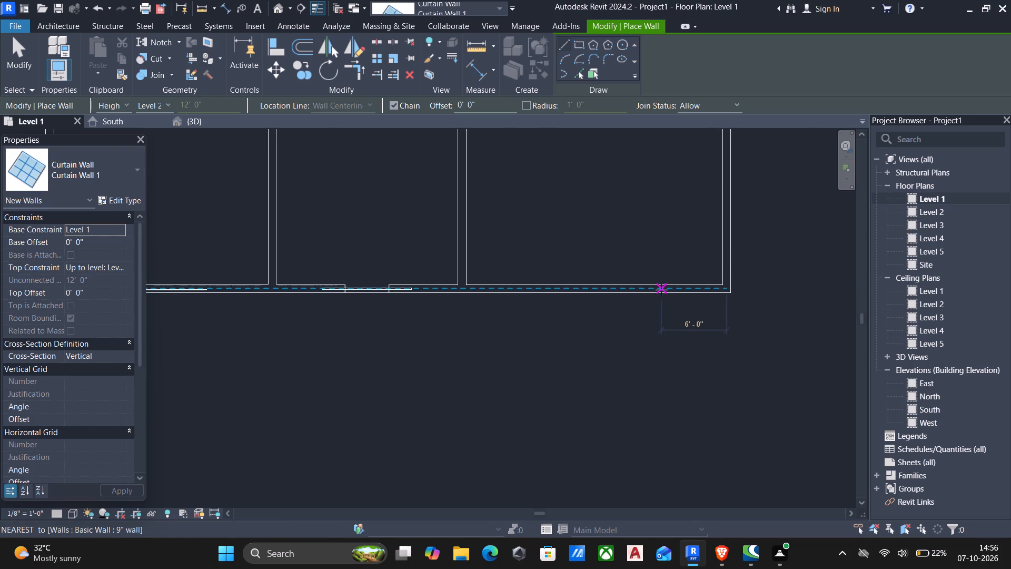
left_click(661, 290)
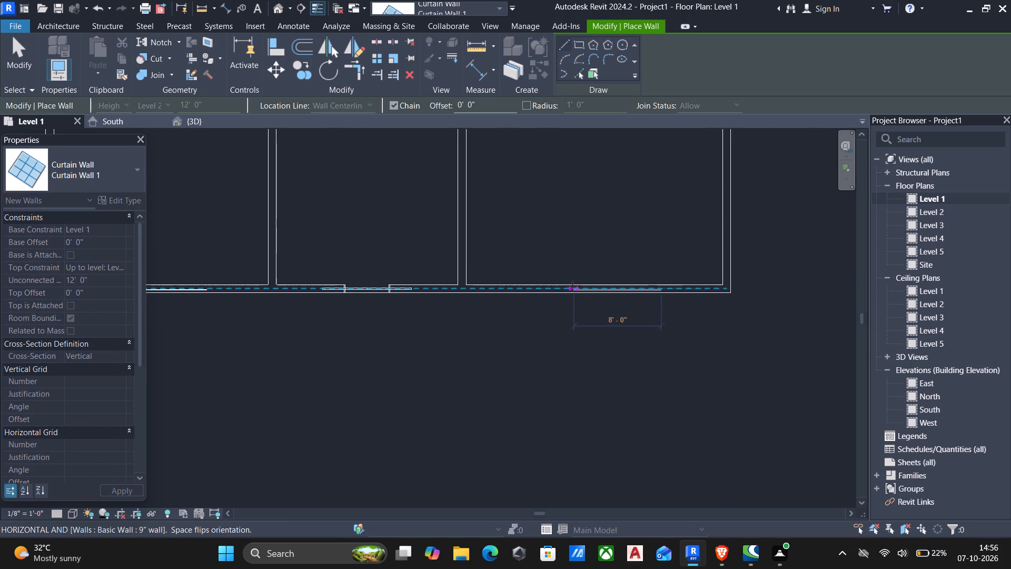
left_click(572, 286)
key("Escape")
key("Escape")
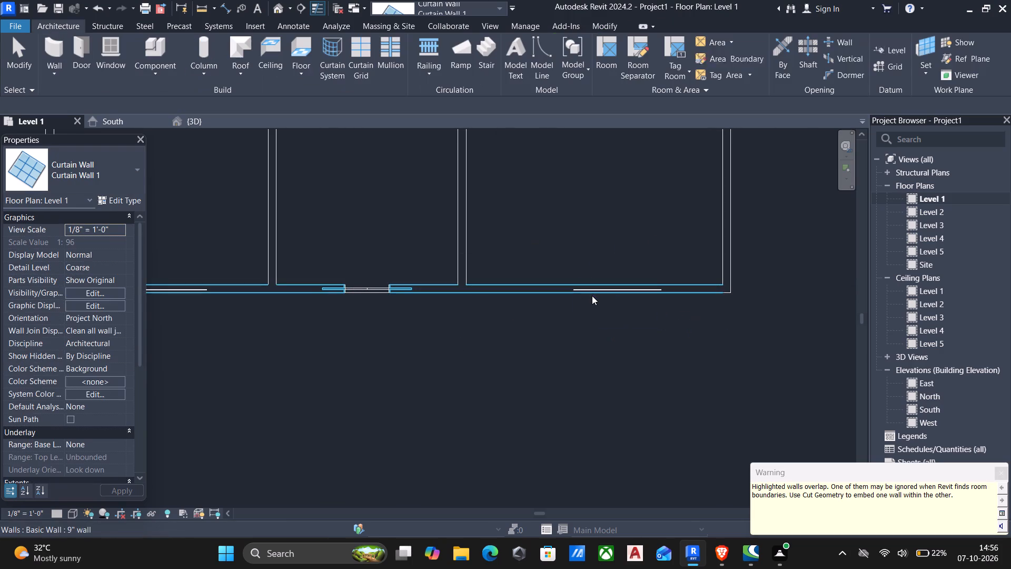
Nudge the east room's curtain wall westward until it sits 7'-0" from the east wall.
left_click(592, 293)
key("Left")
key("Left")
key("Left")
key("Left")
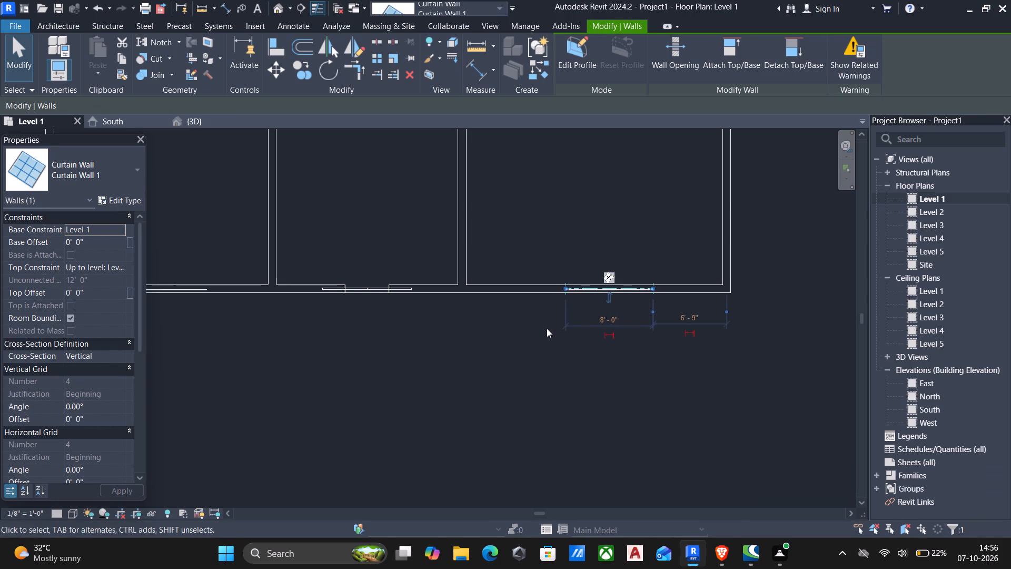
Use Cut Geometry to cut the 9" south wall with the west room's curtain wall.
middle_click_drag(501, 344, 533, 340)
scroll(533, 339, "down", 1)
middle_click_drag(528, 368, 587, 339)
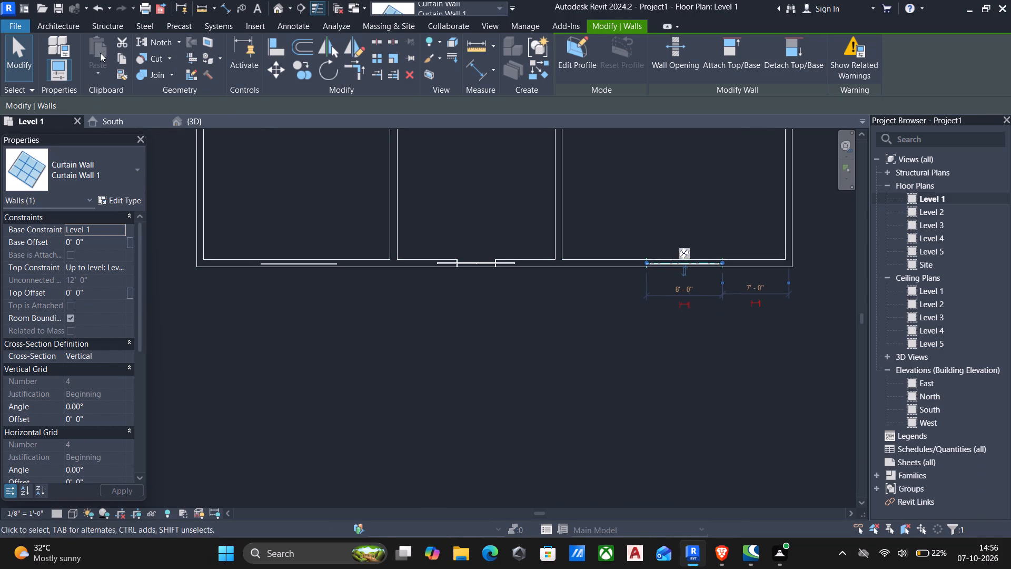
left_click(150, 57)
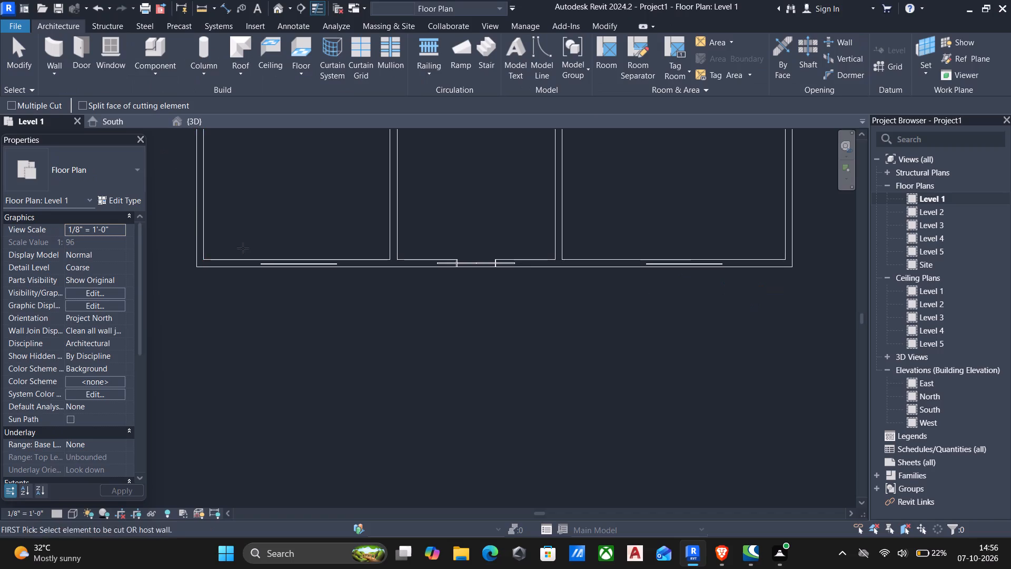
scroll(246, 254, "up", 3)
left_click(234, 258)
scroll(332, 269, "up", 1)
left_click(332, 269)
Cut the 9" south wall with the east room's curtain wall and check both openings in the 3D view.
scroll(400, 280, "down", 5)
scroll(586, 286, "down", 1)
middle_click_drag(587, 287, 510, 290)
scroll(673, 268, "up", 4)
left_click(643, 283)
scroll(540, 303, "up", 6)
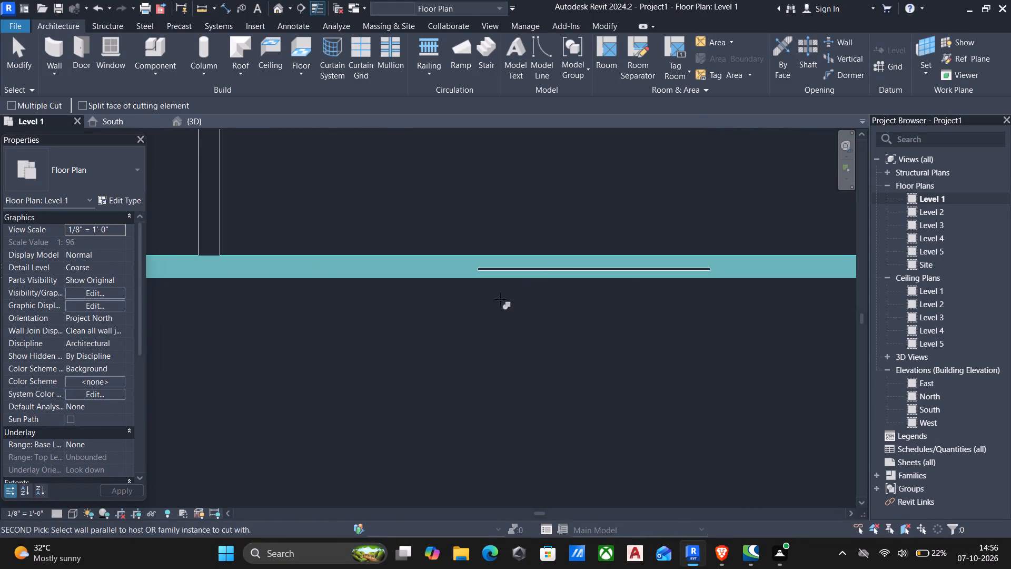
left_click(559, 267)
scroll(540, 273, "down", 9)
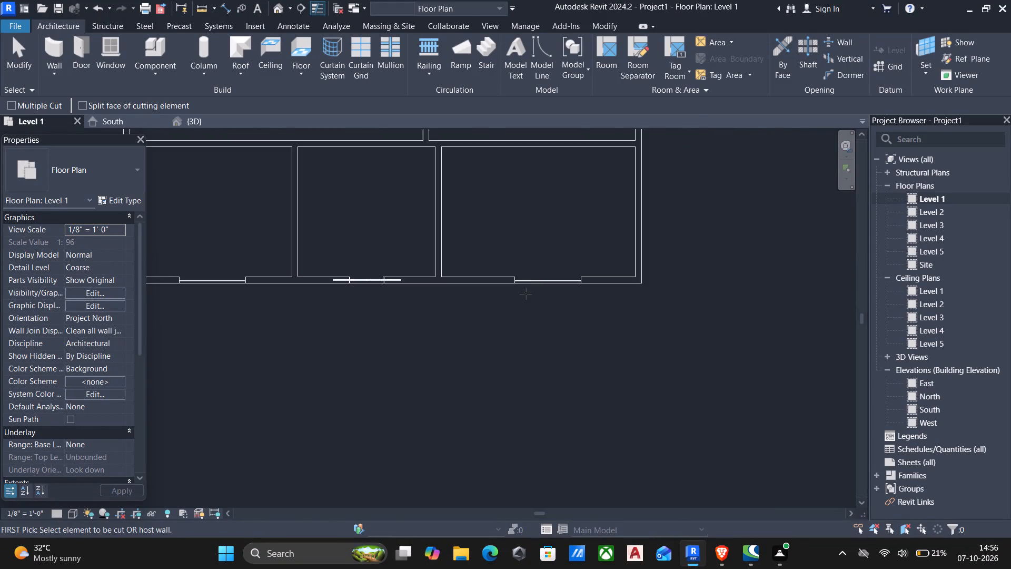
scroll(532, 285, "down", 4)
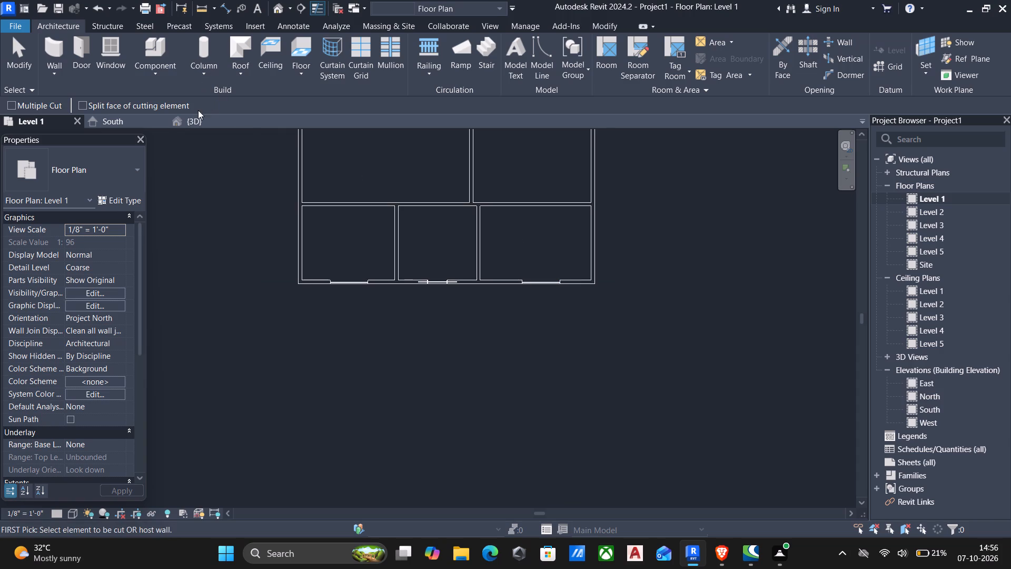
left_click(192, 119)
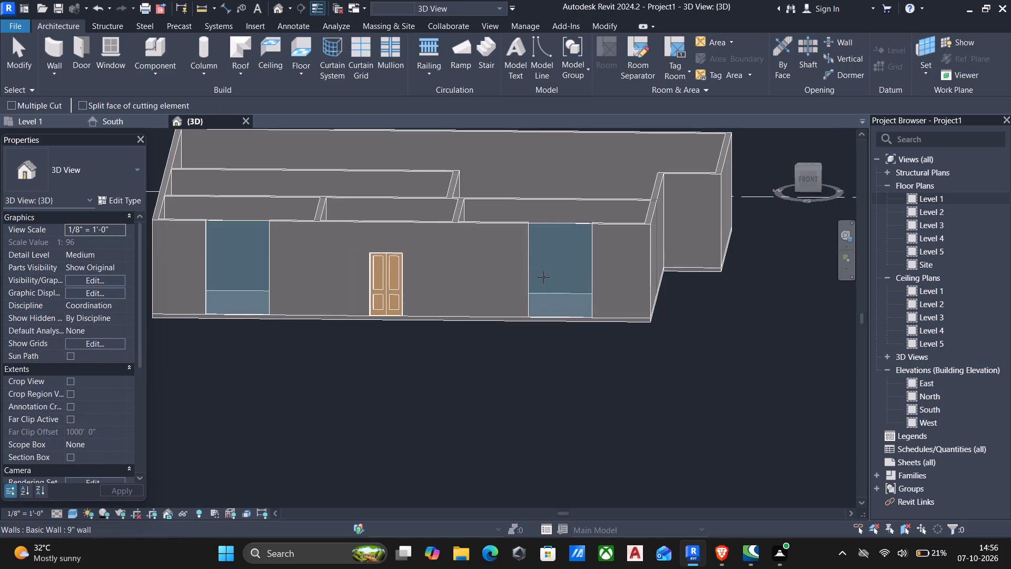
key("Escape")
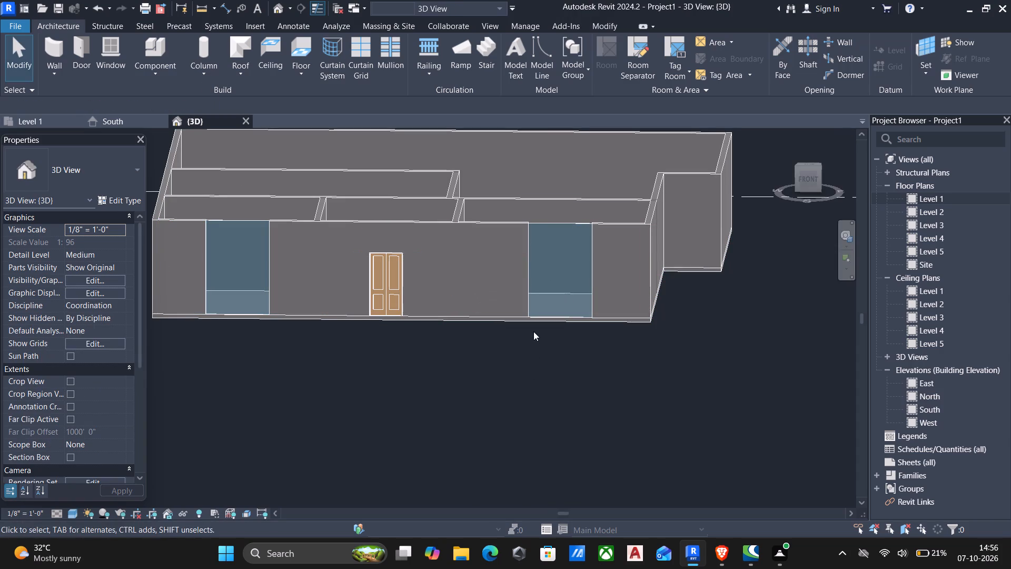
Set the sill height of the 4'x 8' double pocket door in the south wall to 2'.
scroll(533, 333, "down", 4)
middle_click_drag(533, 337, 588, 344)
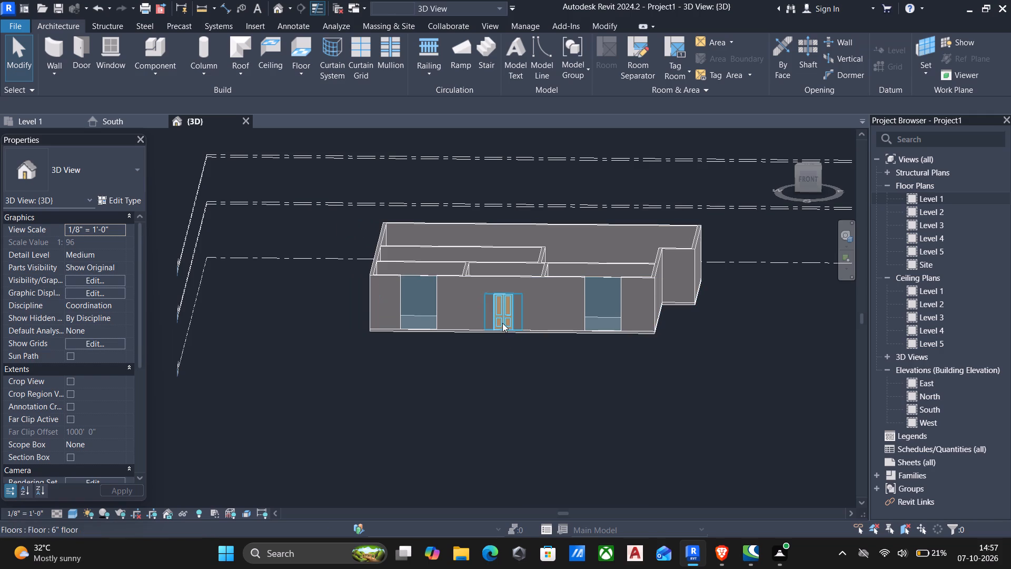
left_click(502, 323)
left_click(106, 245)
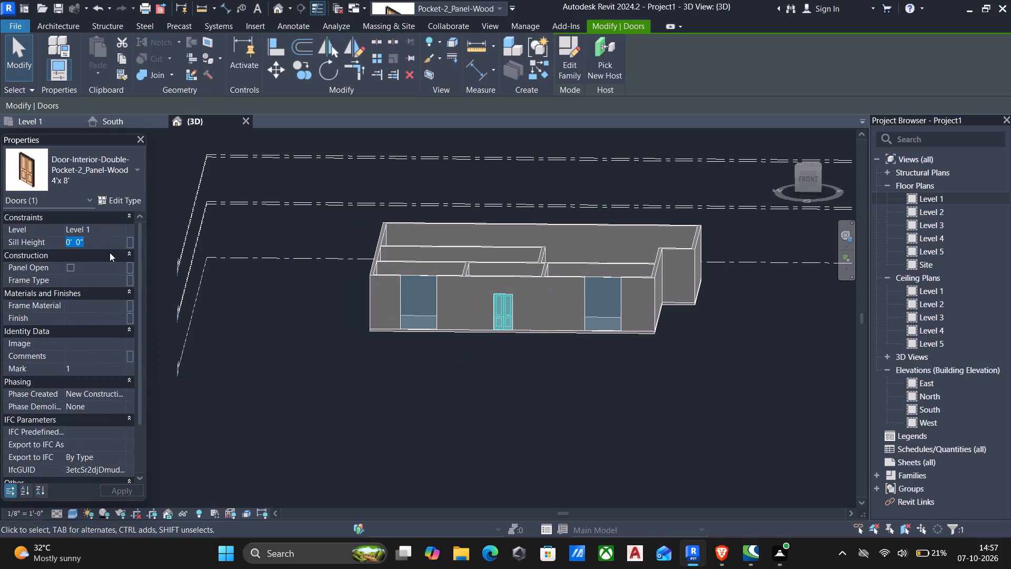
type("2'")
key("Return")
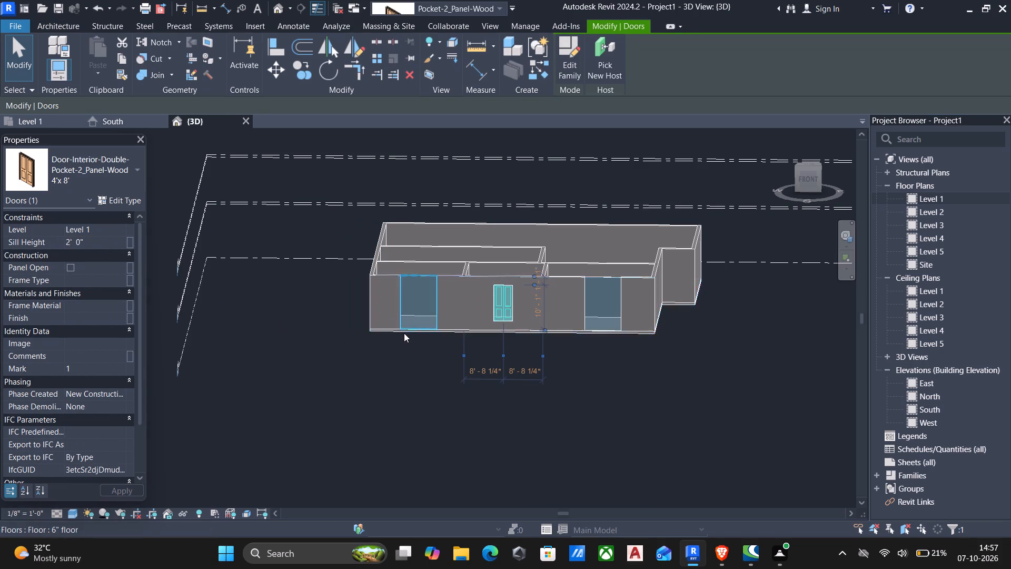
scroll(409, 331, "up", 2)
key("Escape")
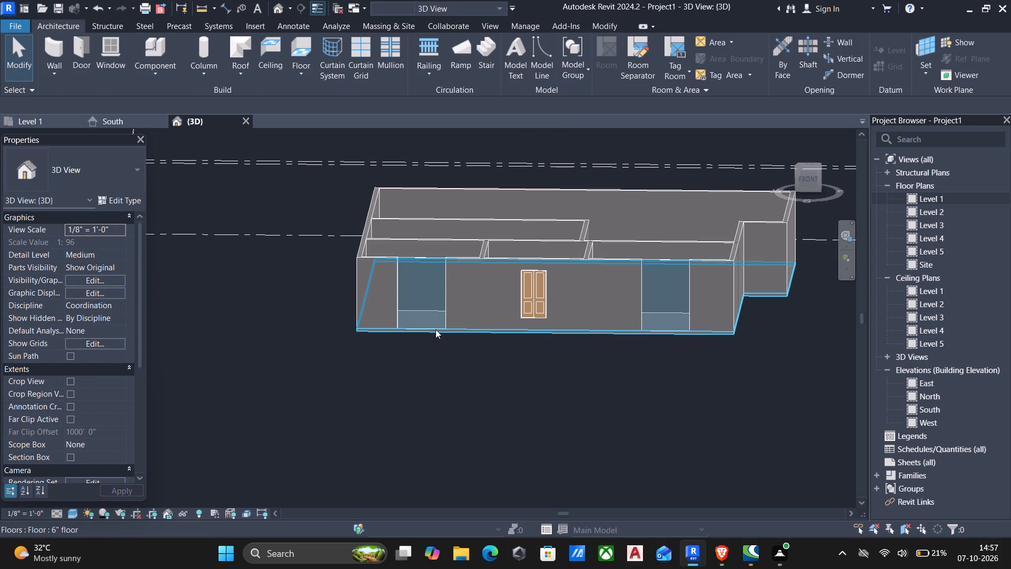
Align the bottom edge of the west curtain wall with the bottom edge of the raised pocket door.
key("a")
key("l")
scroll(538, 317, "up", 3)
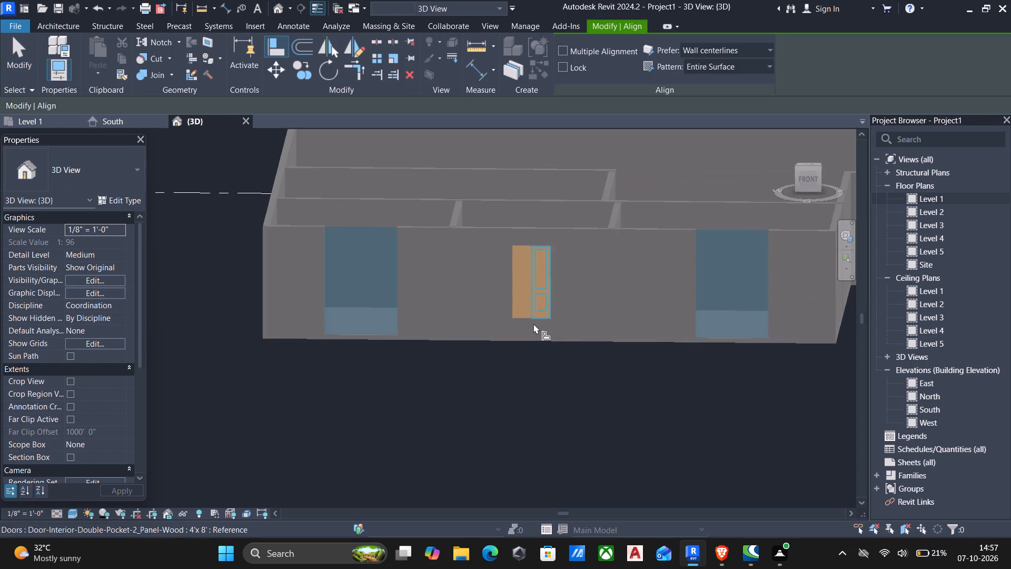
scroll(529, 322, "up", 5)
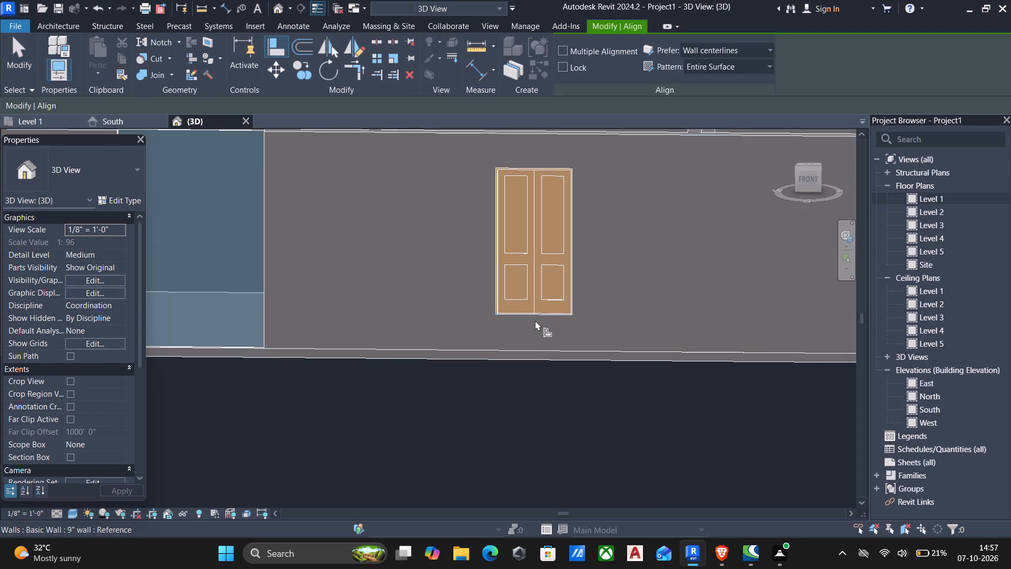
left_click(504, 313)
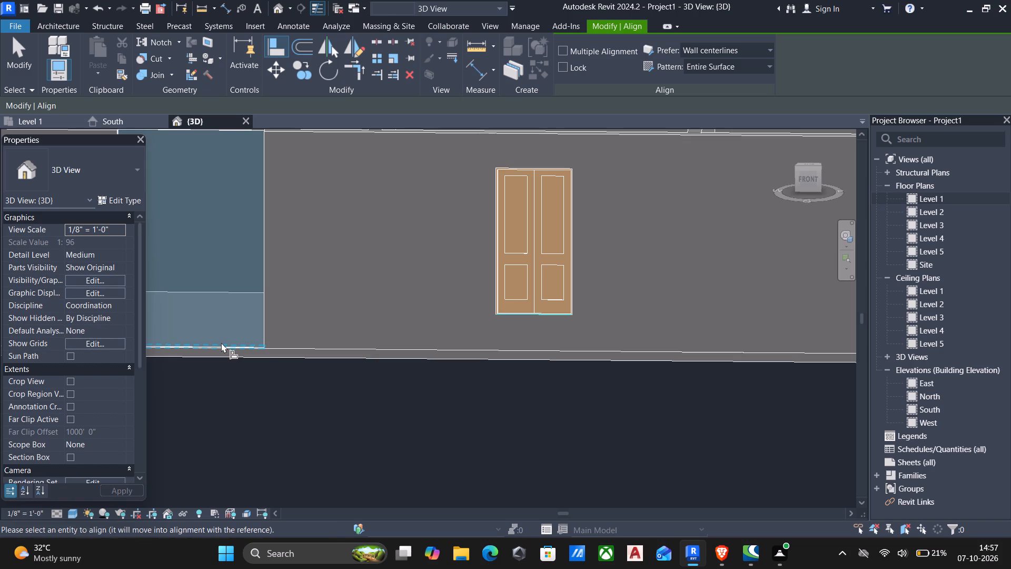
left_click(221, 342)
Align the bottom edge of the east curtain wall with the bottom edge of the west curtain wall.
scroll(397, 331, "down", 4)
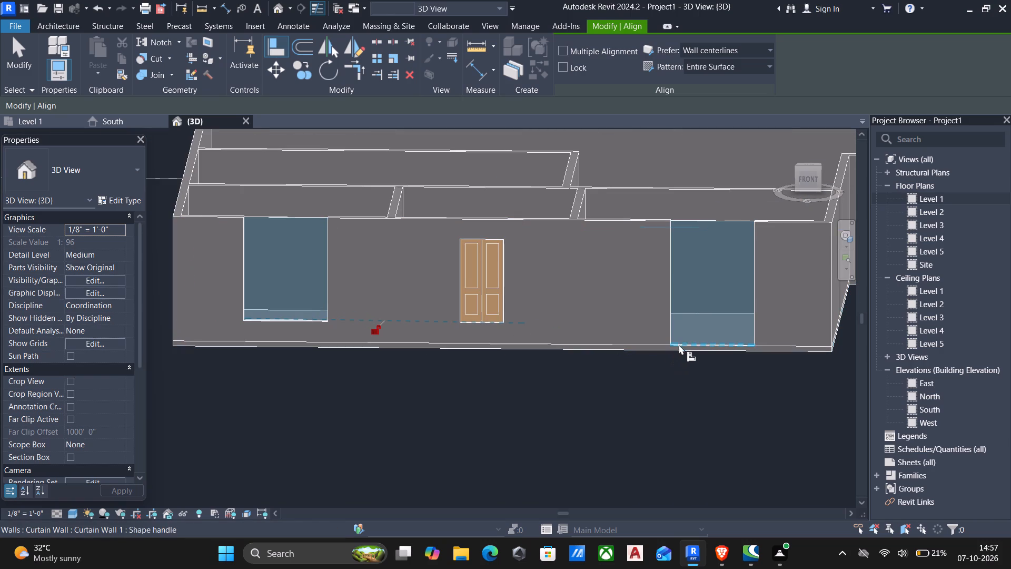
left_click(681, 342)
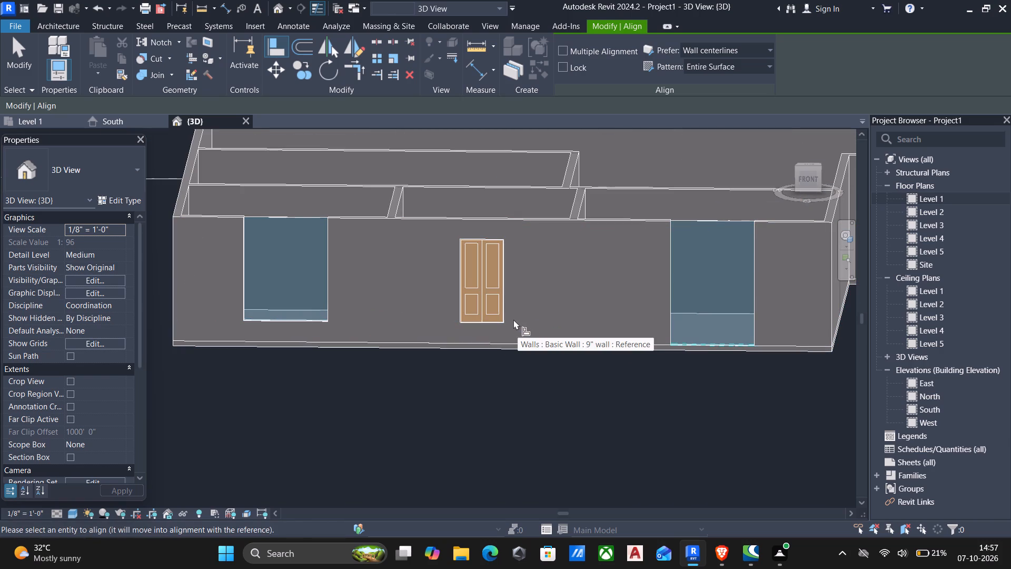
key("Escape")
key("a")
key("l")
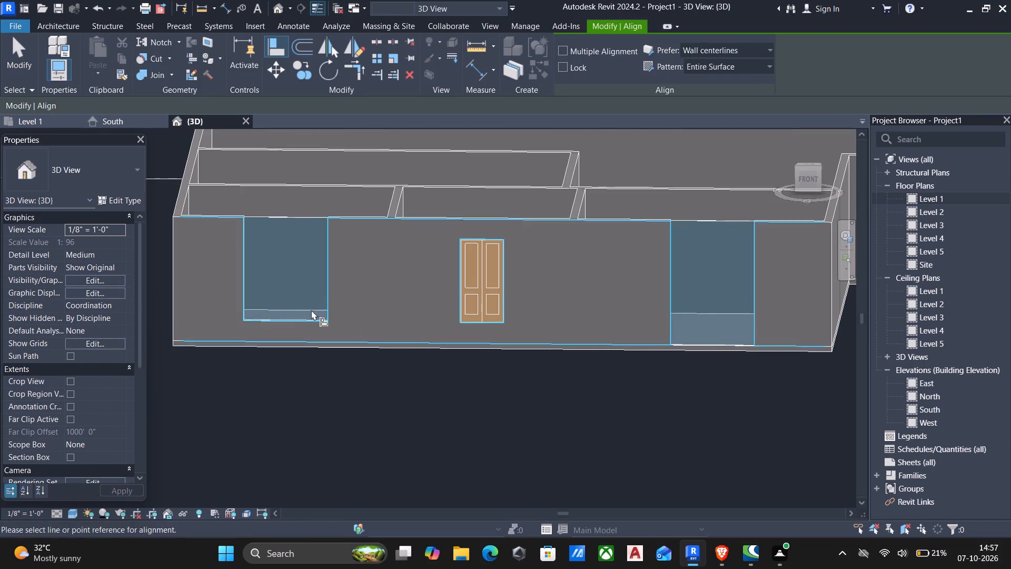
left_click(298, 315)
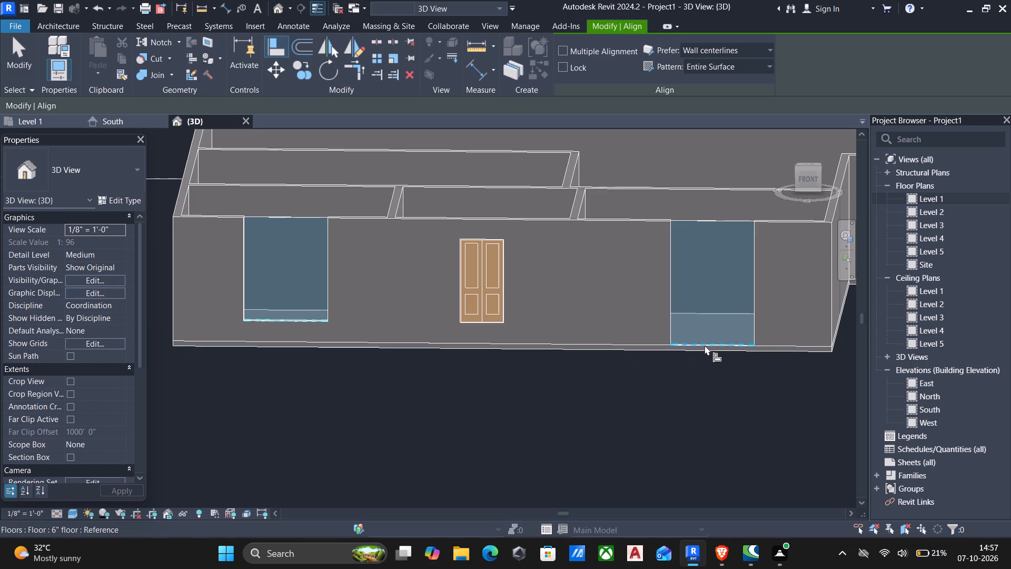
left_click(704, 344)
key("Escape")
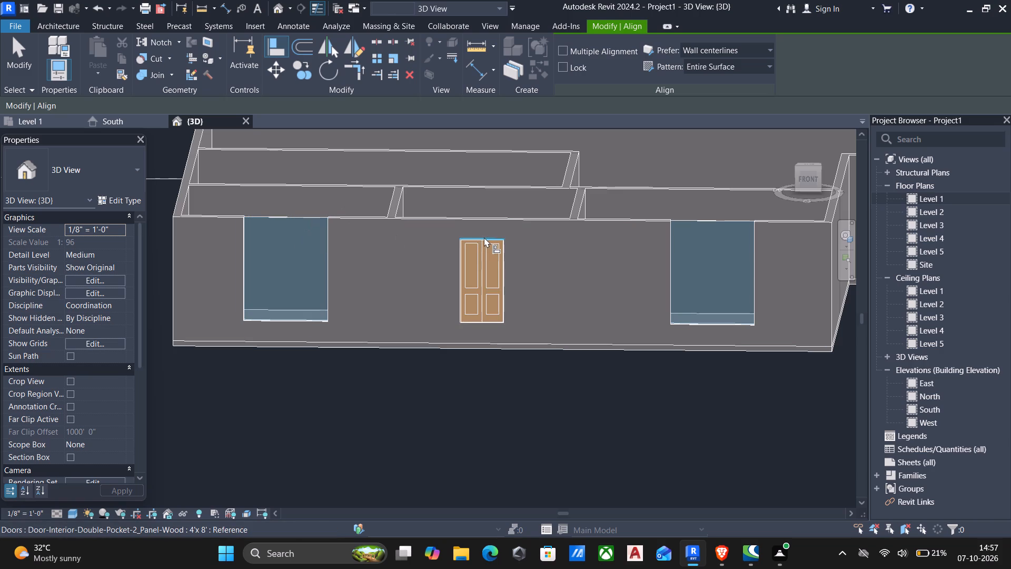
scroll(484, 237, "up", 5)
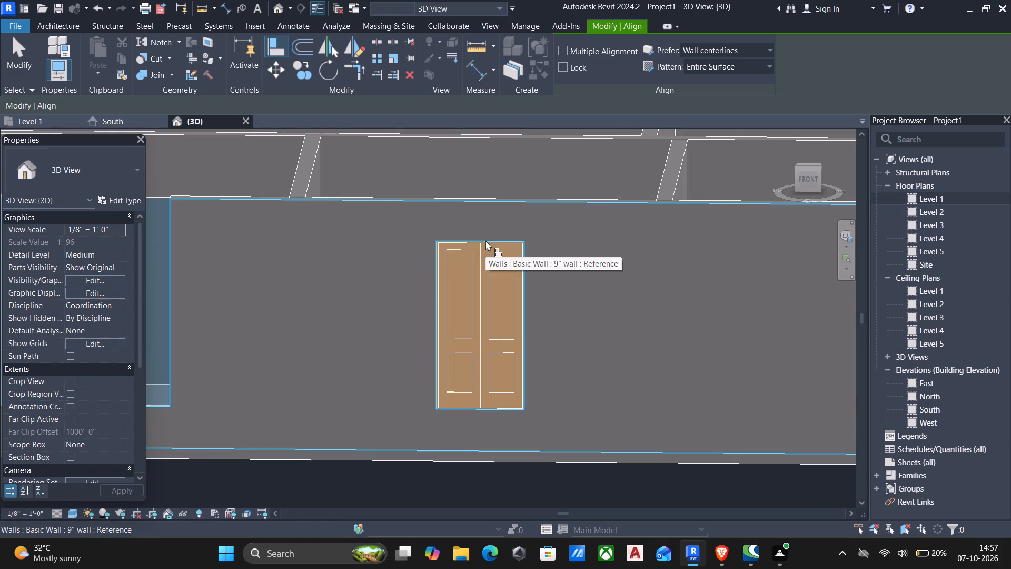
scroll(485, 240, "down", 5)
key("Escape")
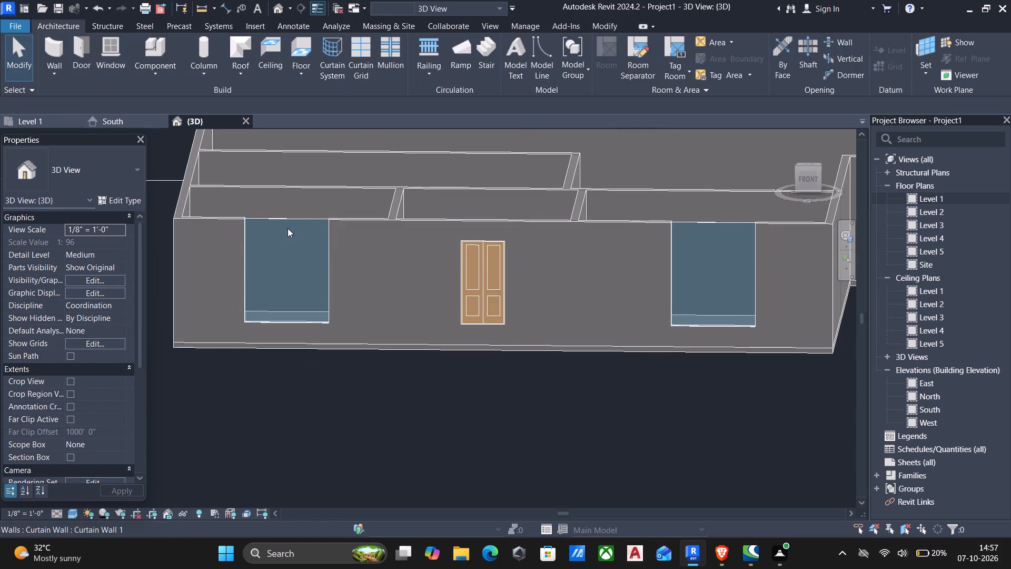
Set the top offset of the west curtain wall in the south wall to -2'.
left_click(288, 228)
left_click(286, 220)
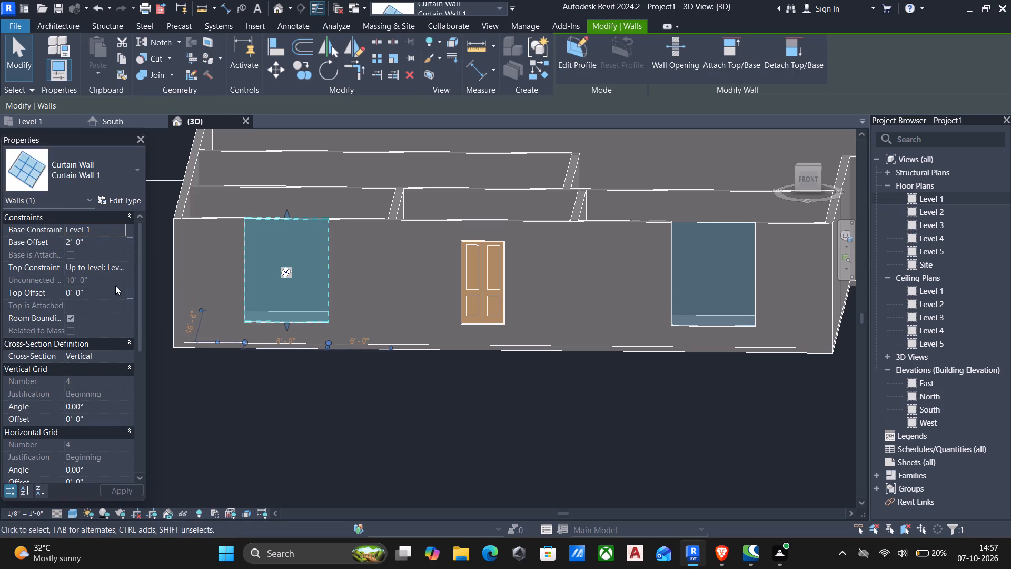
left_click(107, 297)
type("-2'")
key("Return")
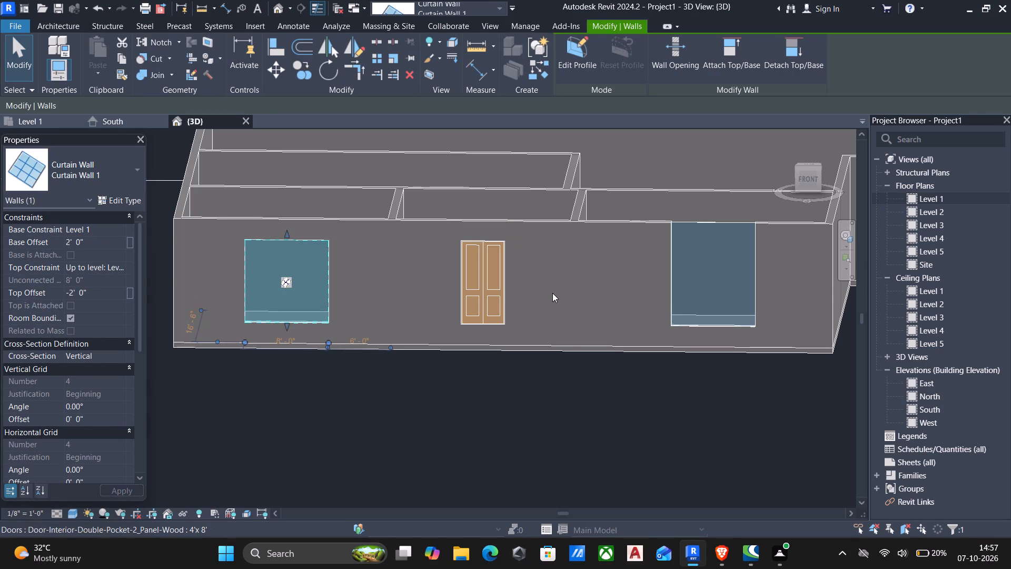
Set the top offset of the east curtain wall in the south wall to -2'.
left_click(727, 223)
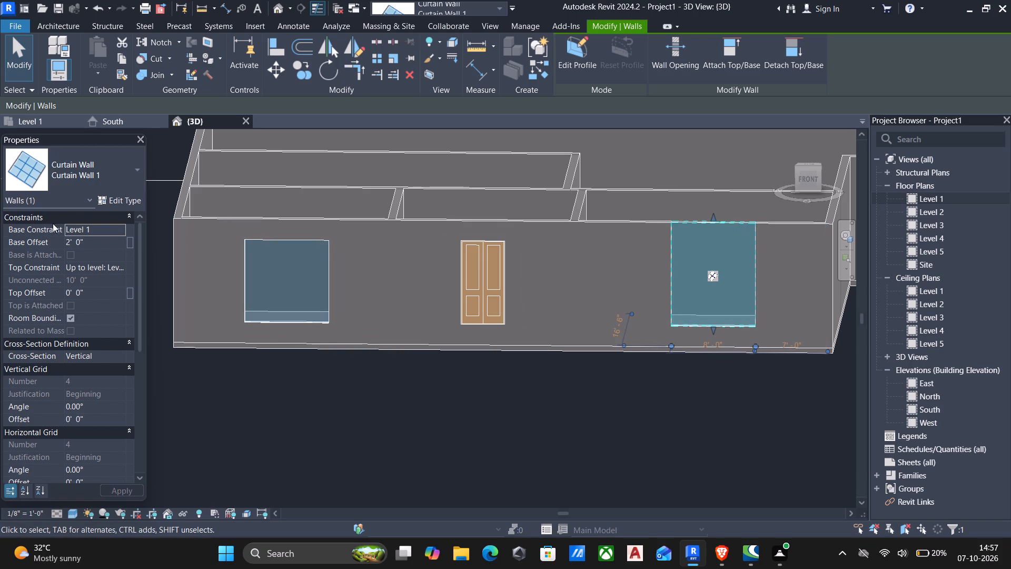
left_click(120, 297)
type("-2'")
key("Return")
scroll(392, 351, "down", 2)
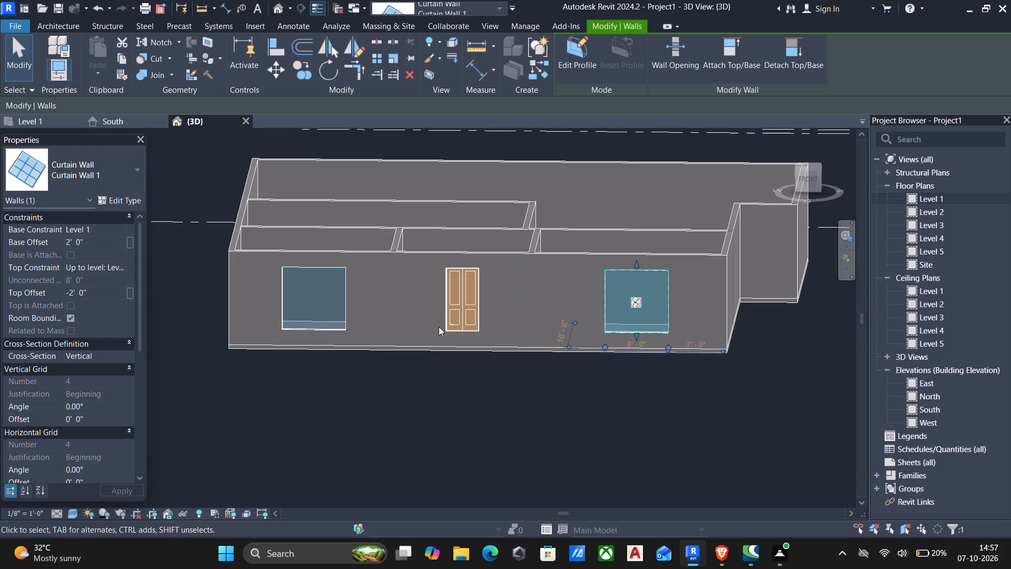
key("Escape")
Set the base offset of the west curtain wall to 5' above Level 1.
left_click(291, 326)
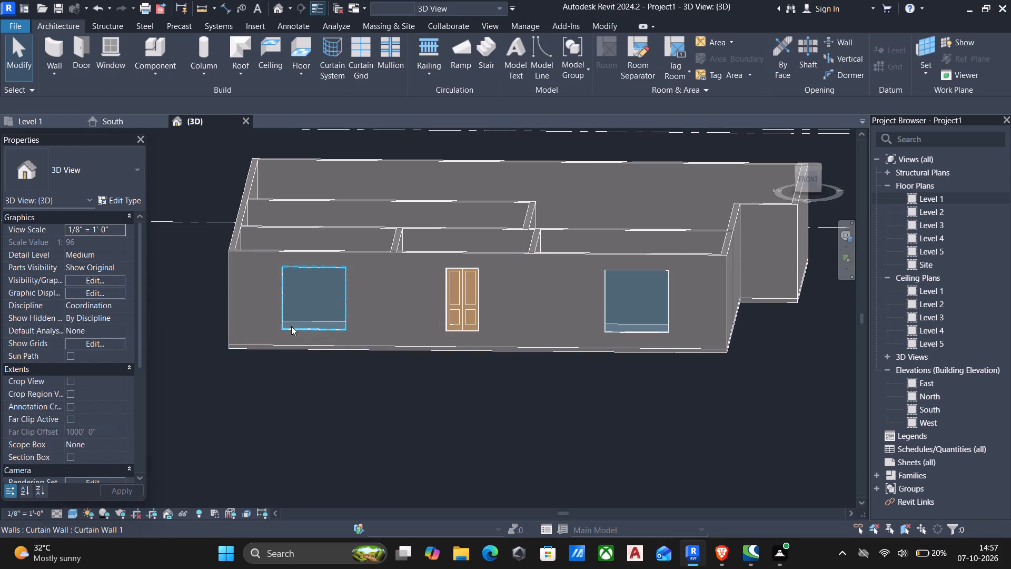
left_click(107, 290)
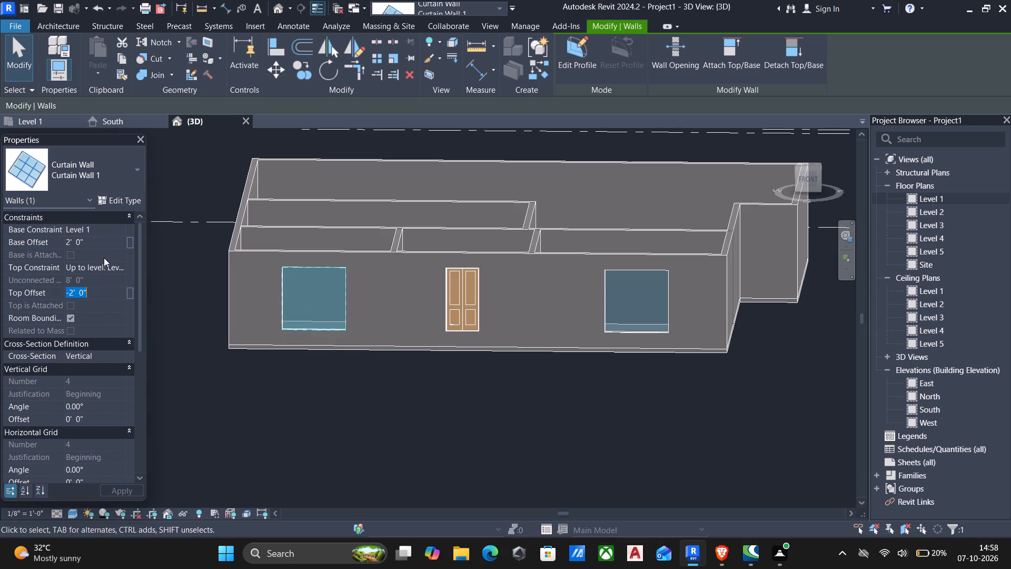
left_click(104, 244)
type("5'")
key("Return")
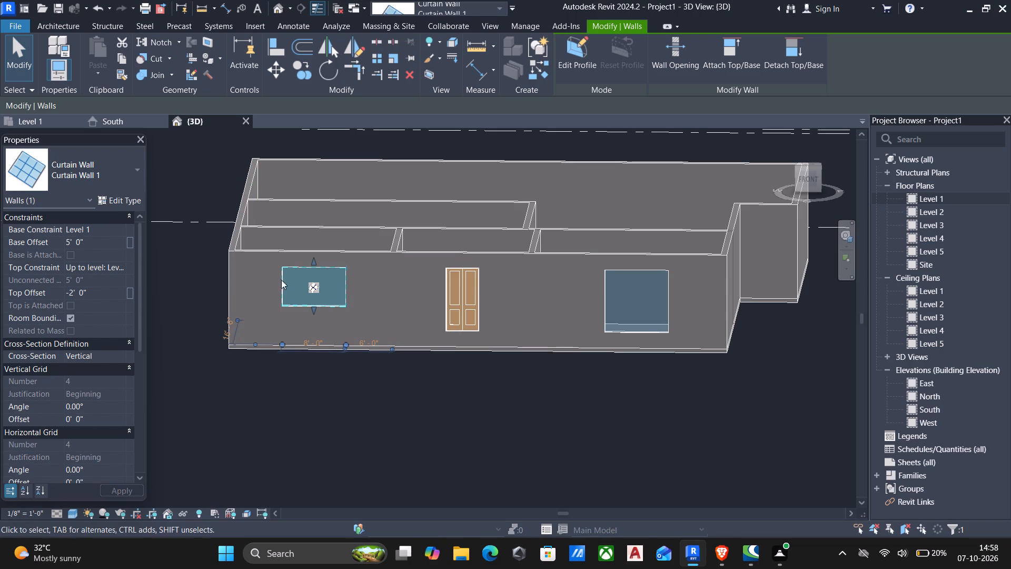
Set the base offset of the east curtain wall to 4' above Level 1.
left_click(631, 325)
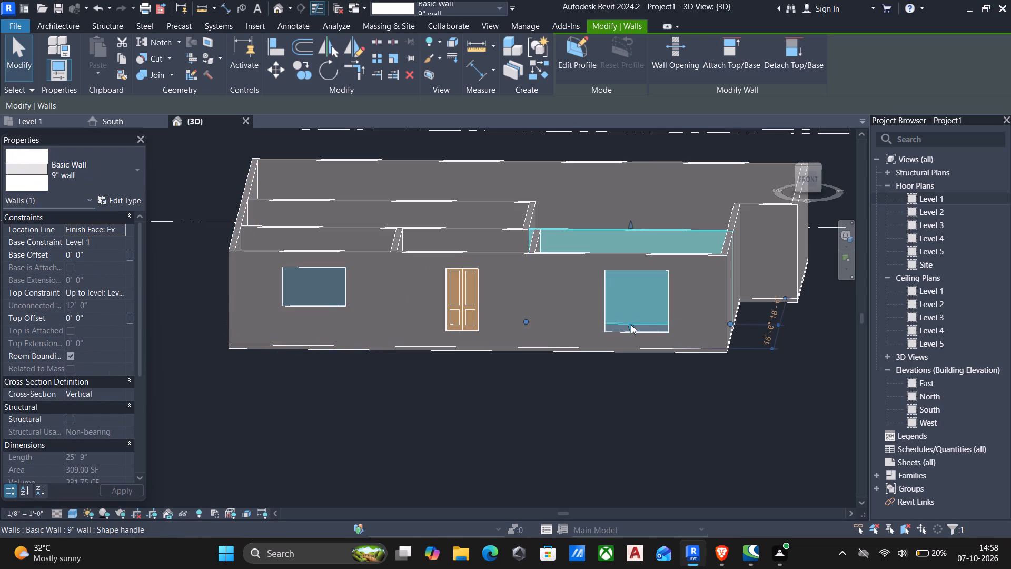
key("Escape")
left_click(637, 327)
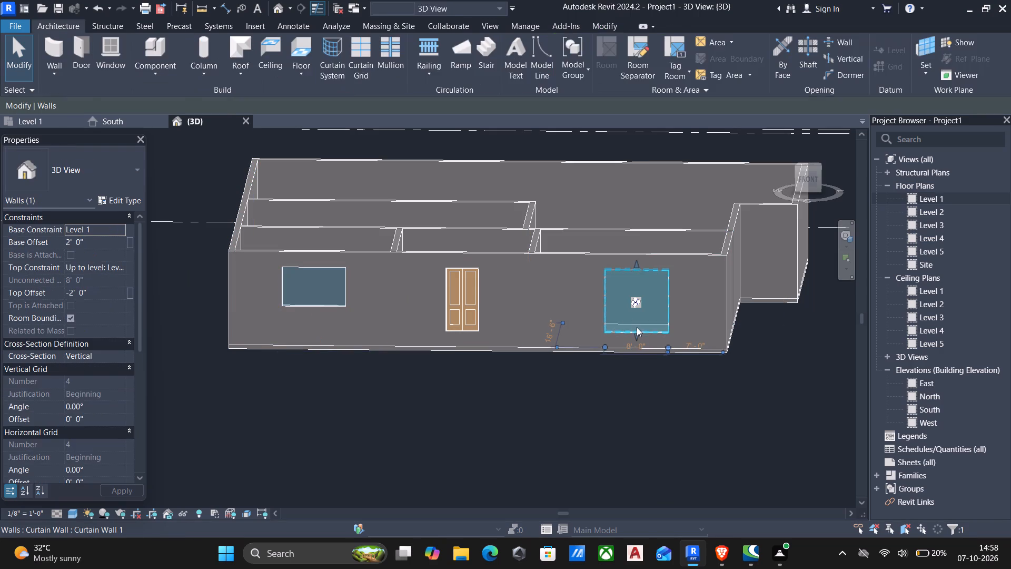
left_click(104, 246)
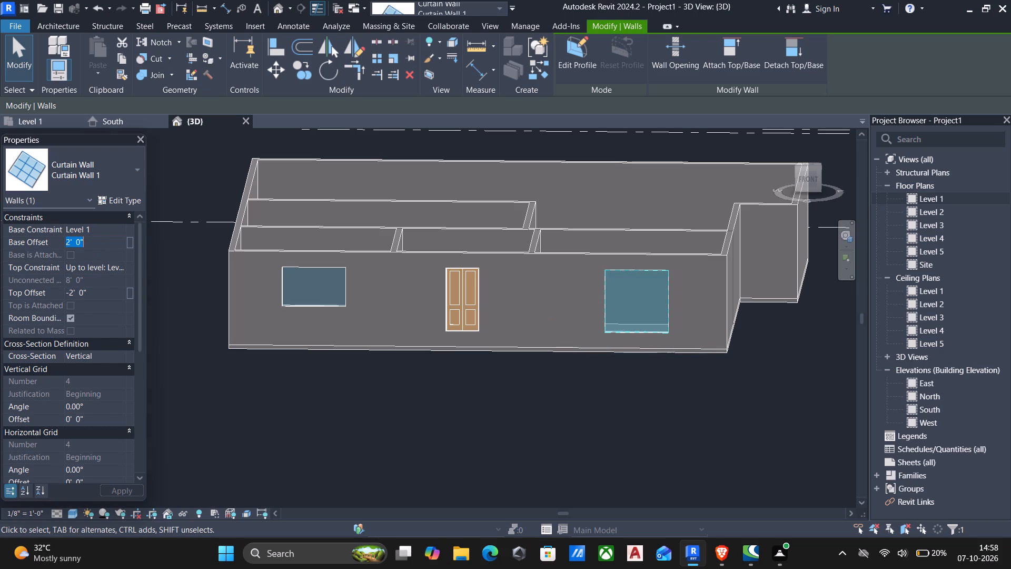
type("4'")
key("Return")
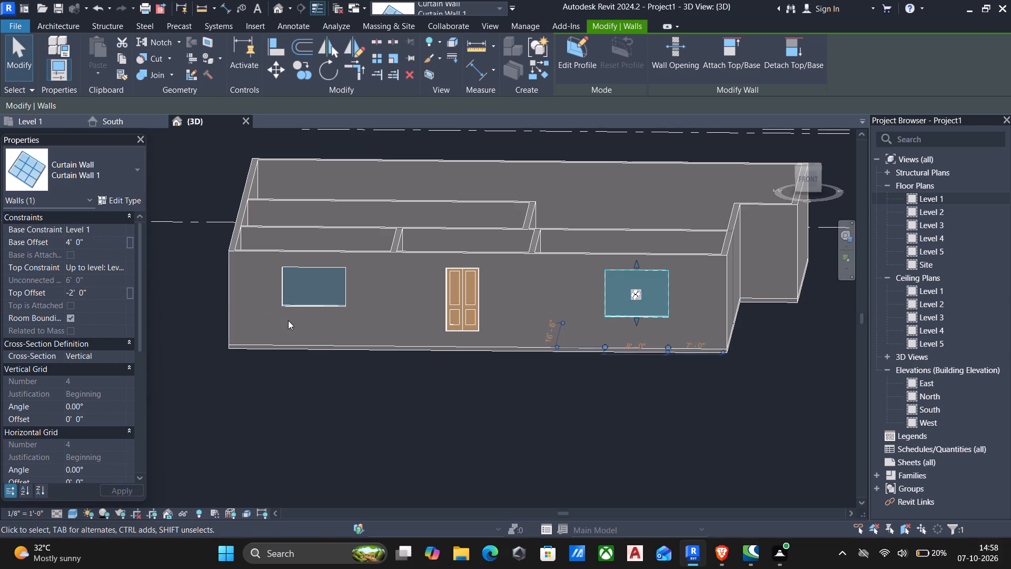
Set the length of the west curtain wall to 6' through its temporary dimension.
middle_click_drag(282, 331, 266, 374)
left_click(312, 341)
left_click(313, 348)
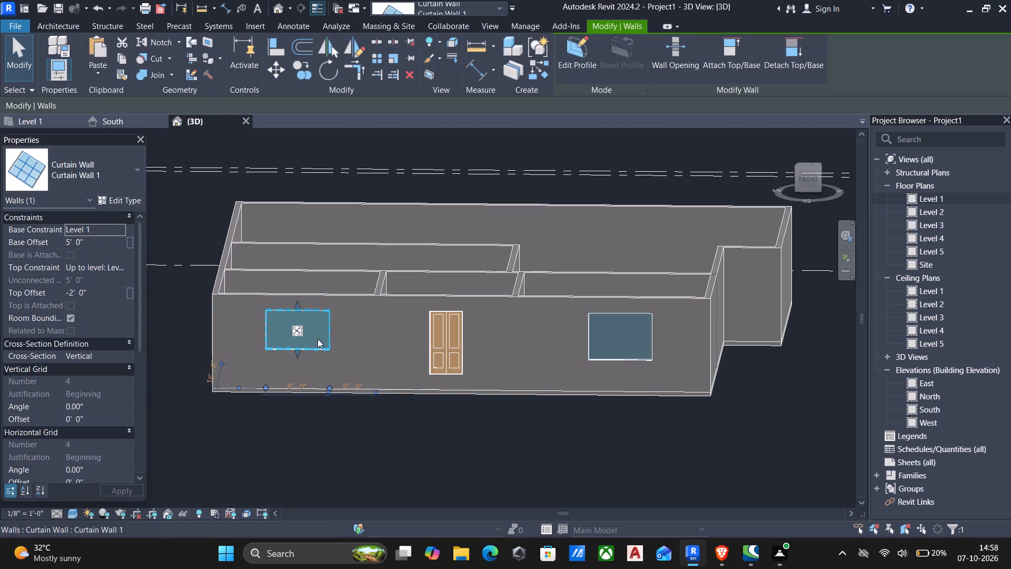
scroll(324, 357, "up", 3)
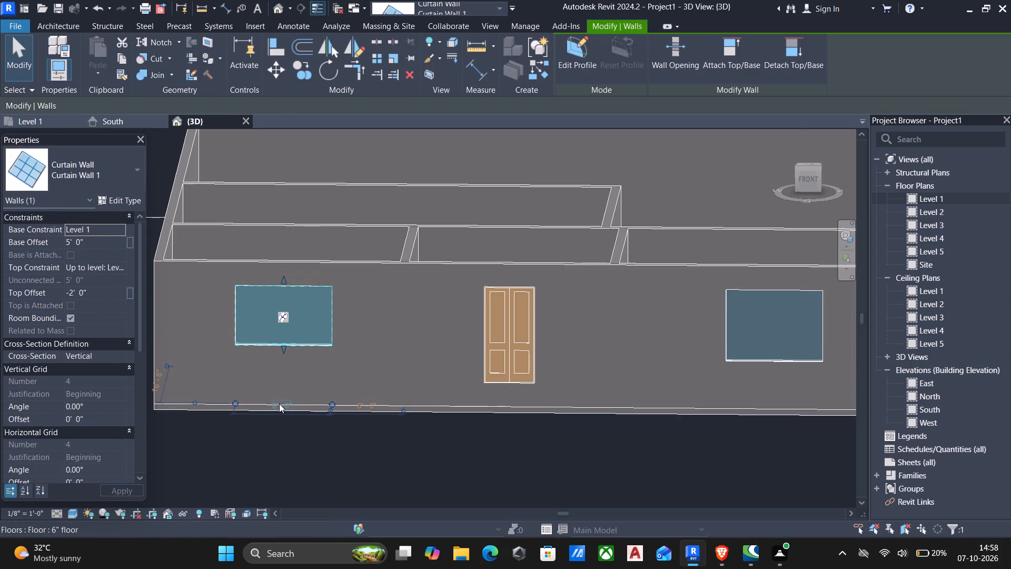
scroll(279, 404, "up", 5)
left_click(287, 417)
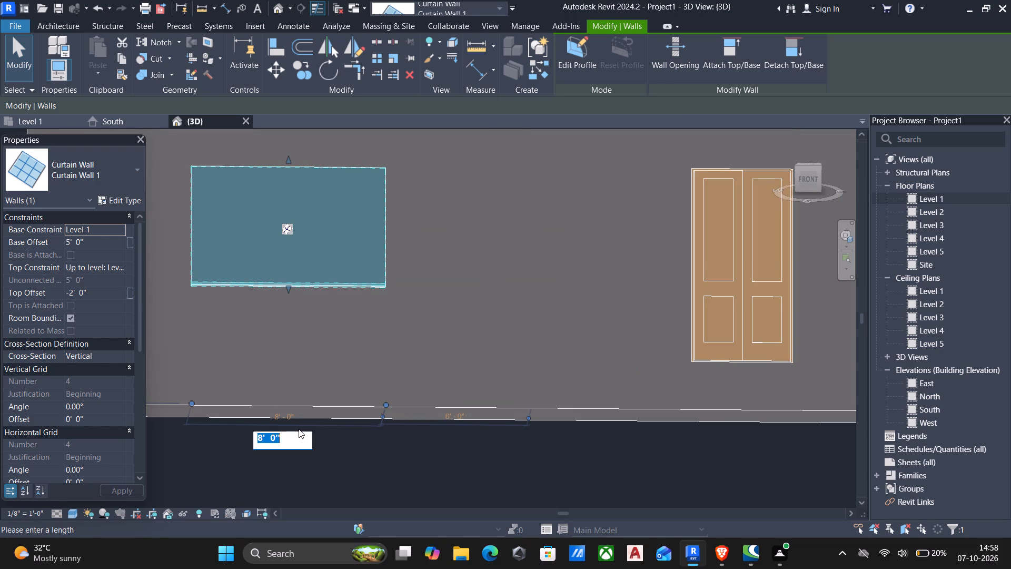
key("6")
key("apostrophe")
key("Return")
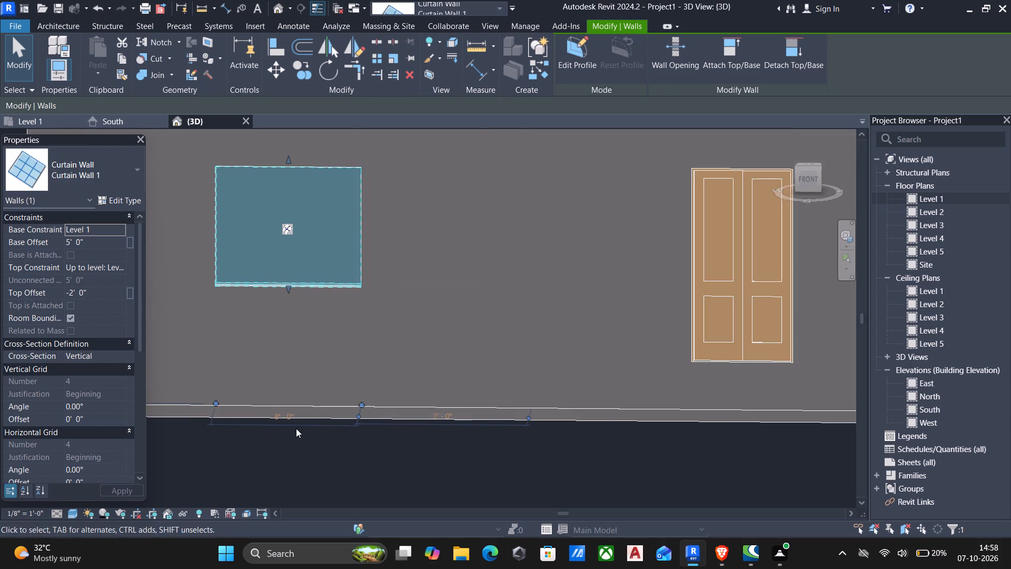
scroll(318, 399, "down", 4)
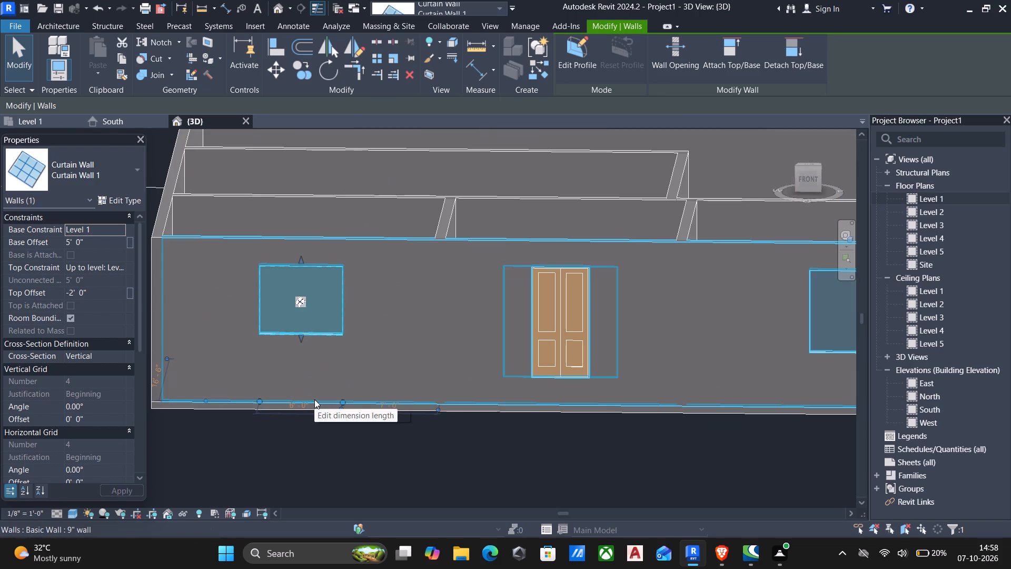
scroll(334, 403, "down", 4)
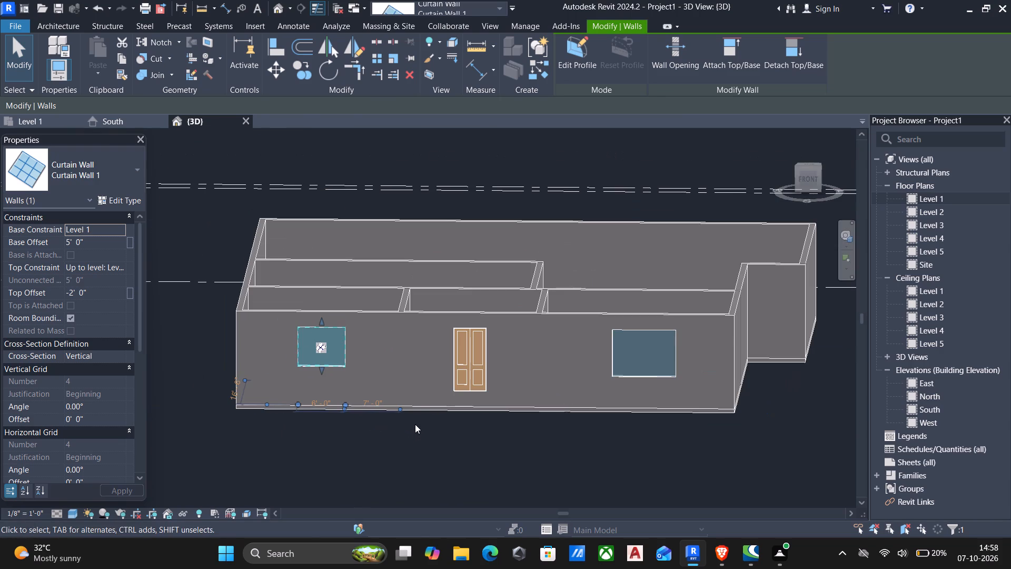
key("Escape")
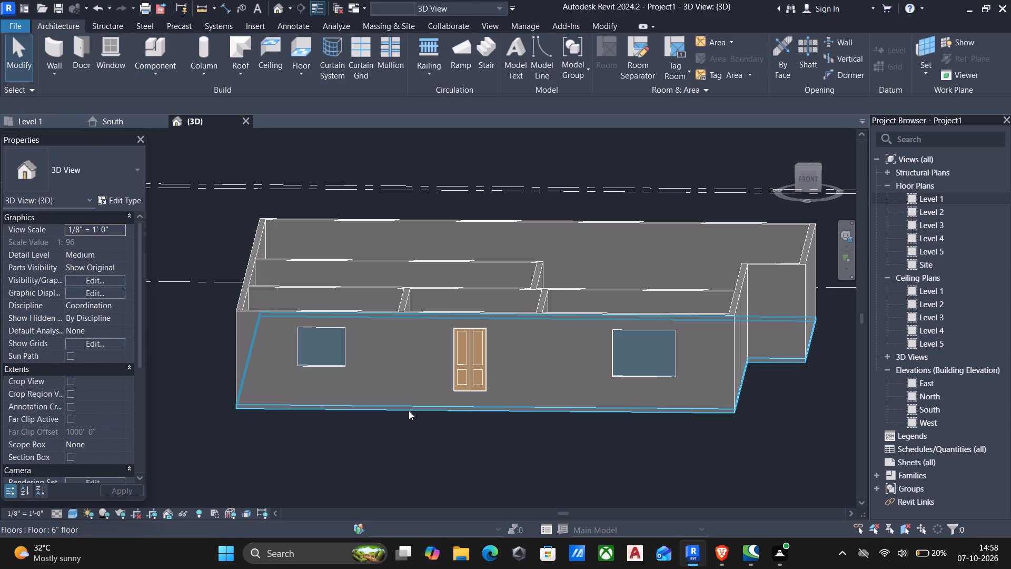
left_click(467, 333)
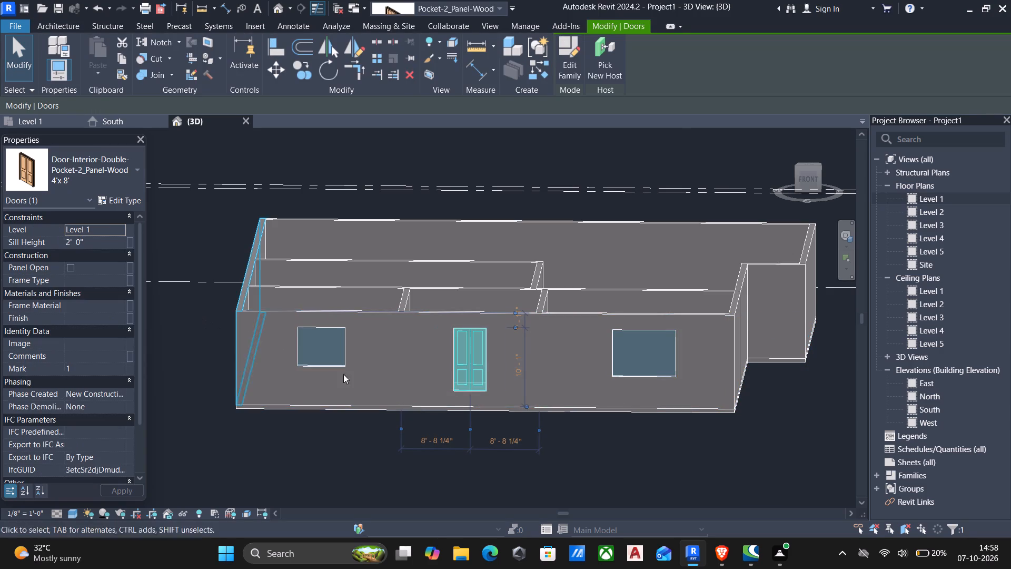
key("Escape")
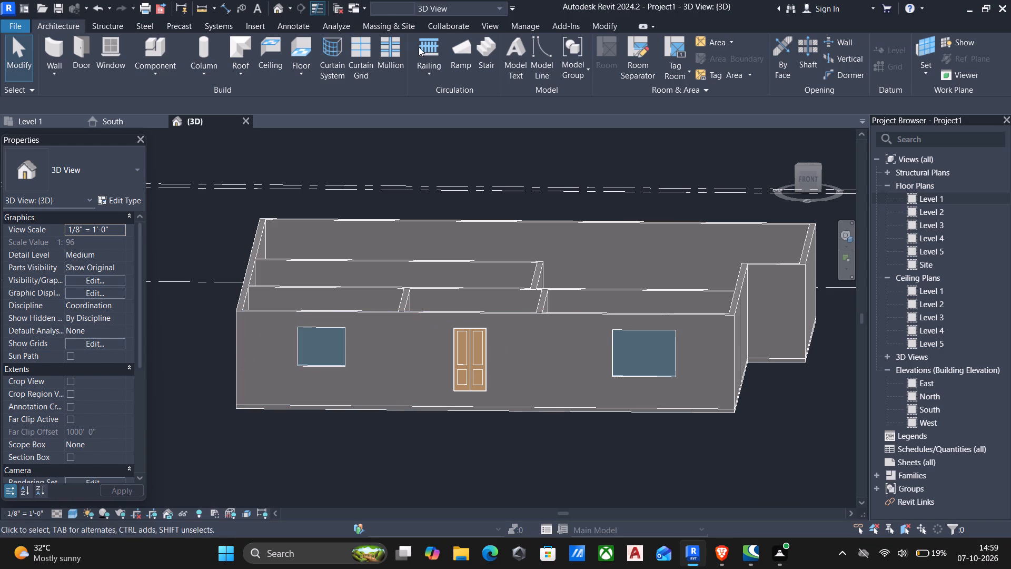
Place a vertical curtain grid line at the midpoint of the west curtain wall, splitting it into two 3' panels.
left_click(361, 53)
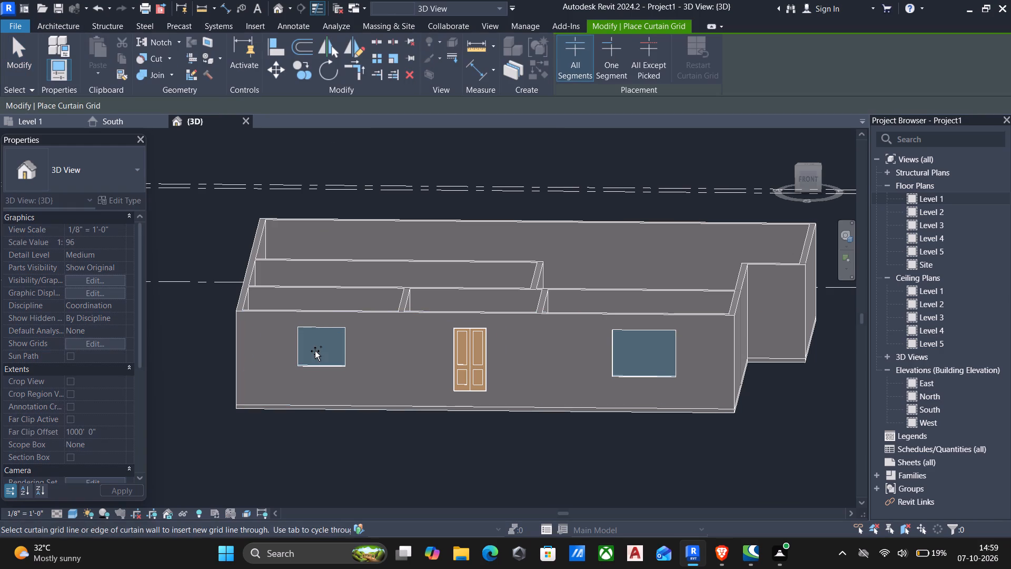
scroll(315, 351, "up", 4)
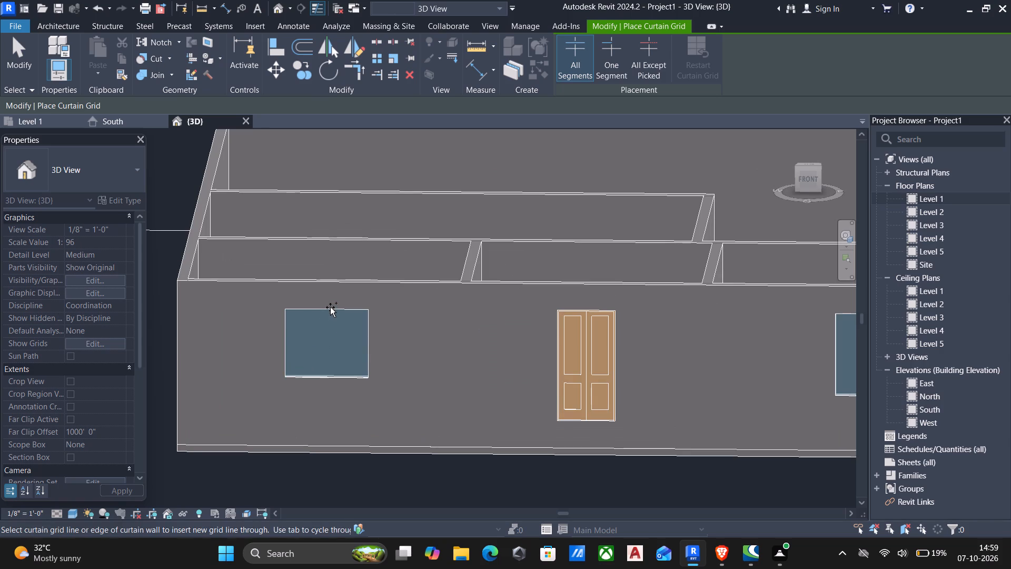
left_click(330, 310)
Add two vertical curtain grid lines to the east curtain wall, dividing it into three equal 2'-8" panels.
scroll(478, 372, "down", 5)
middle_click_drag(483, 377, 430, 386)
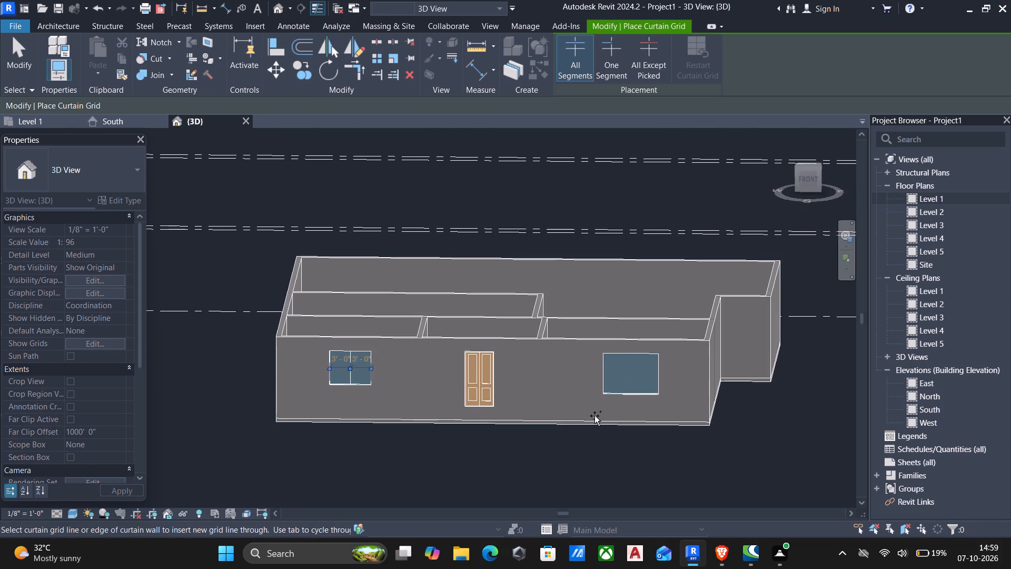
scroll(616, 357, "up", 4)
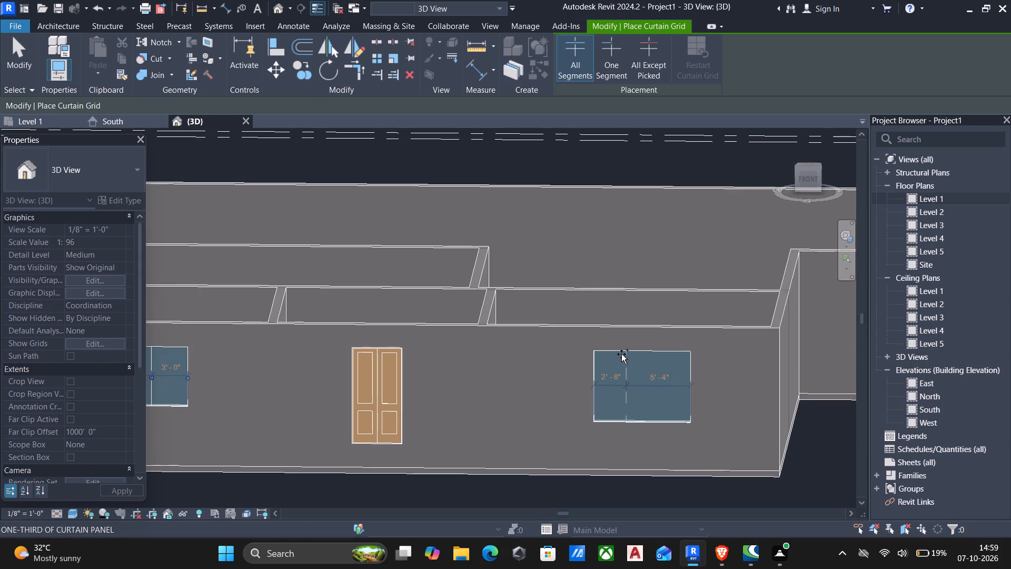
left_click(622, 351)
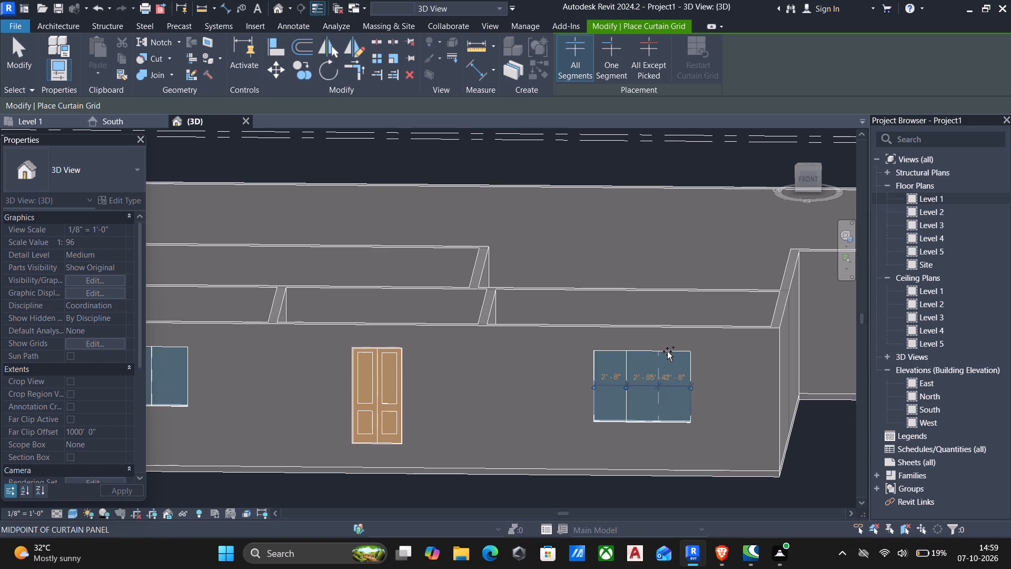
scroll(666, 350, "up", 5)
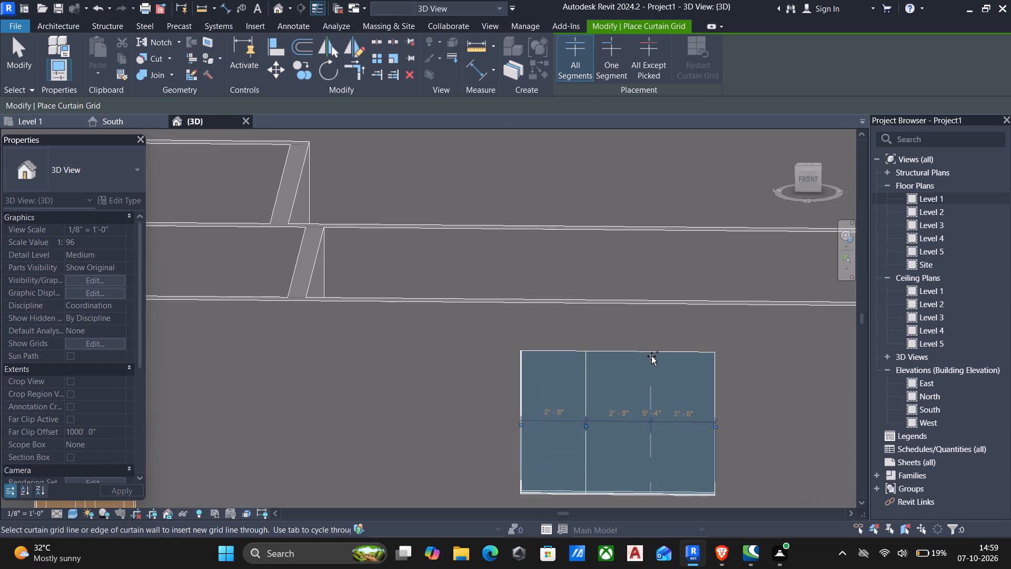
left_click(651, 355)
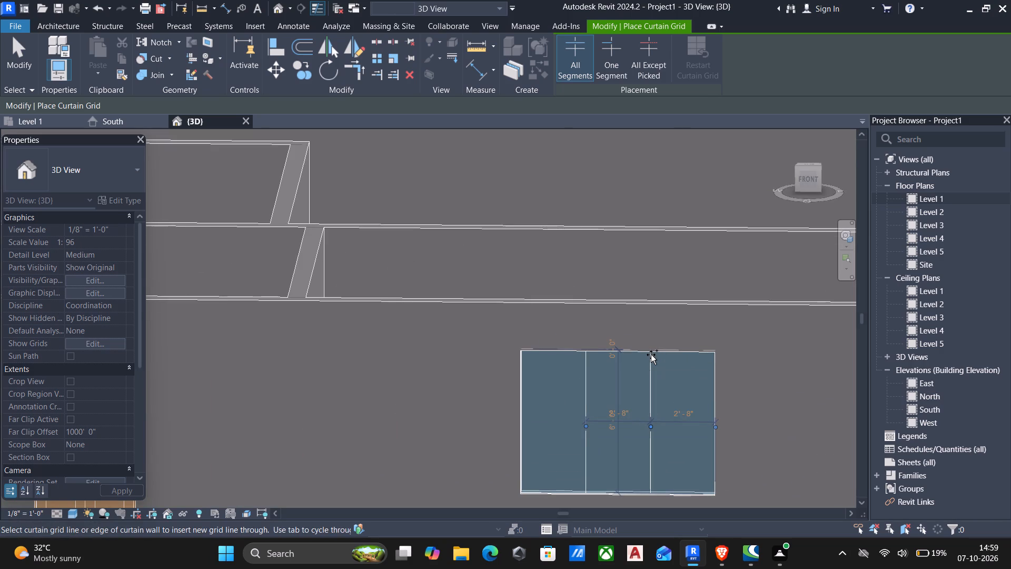
Add a horizontal one-segment curtain grid line across the east curtain wall's middle panel, 1'-6" below its top edge.
left_click(610, 54)
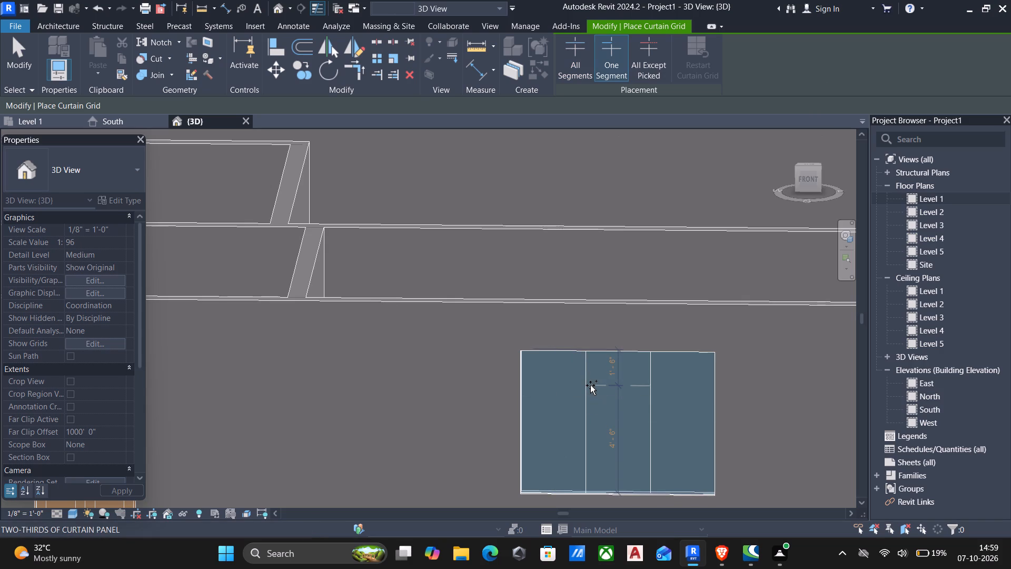
left_click(590, 385)
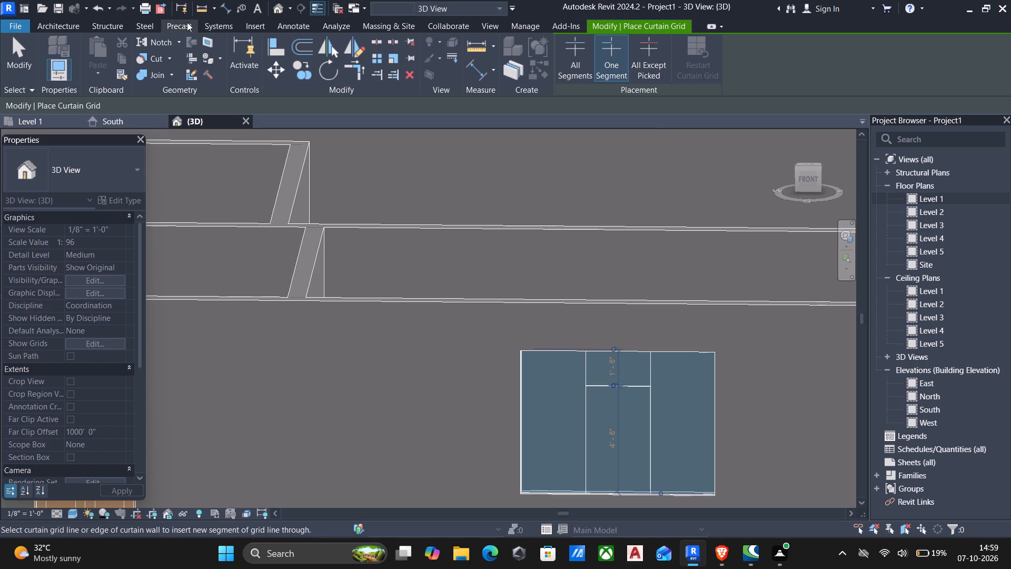
Place 2.5" x 5" rectangular mullions on all grid lines of the east curtain wall.
left_click(71, 24)
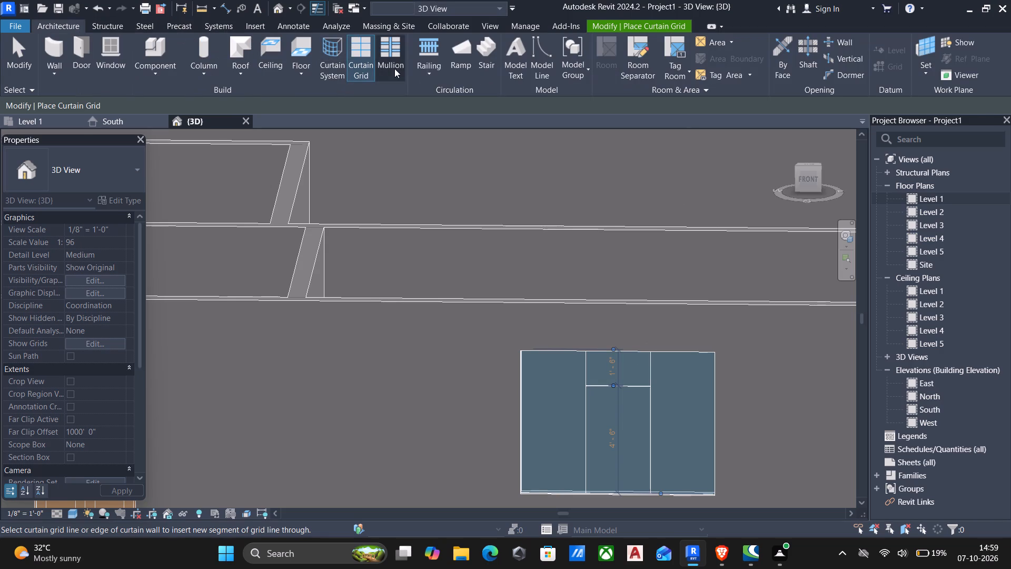
left_click(393, 53)
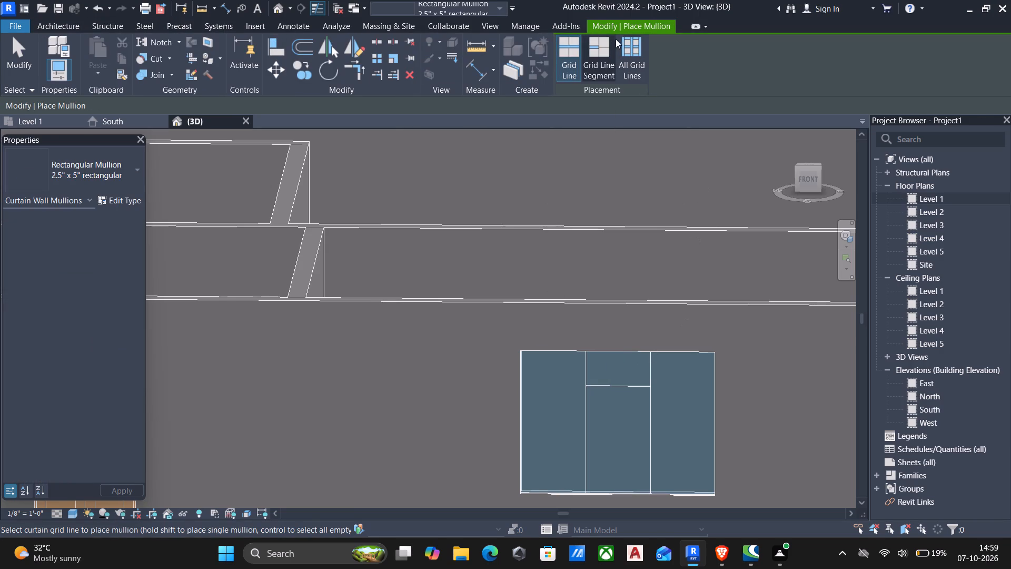
left_click(626, 49)
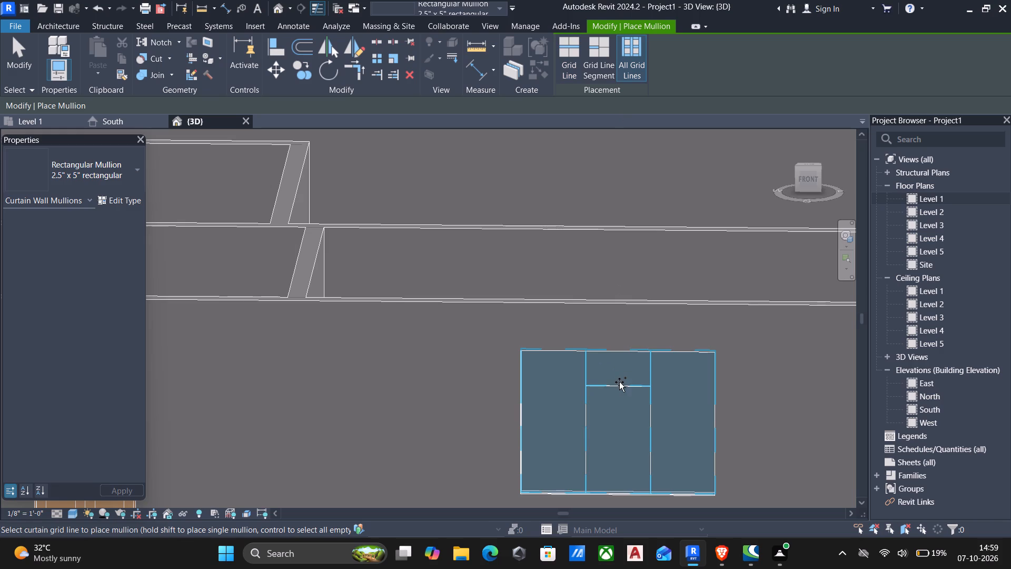
left_click(619, 382)
Place 2.5" x 5" rectangular mullions on all grid lines of the west curtain wall.
scroll(568, 374, "down", 5)
middle_click_drag(527, 398, 633, 371)
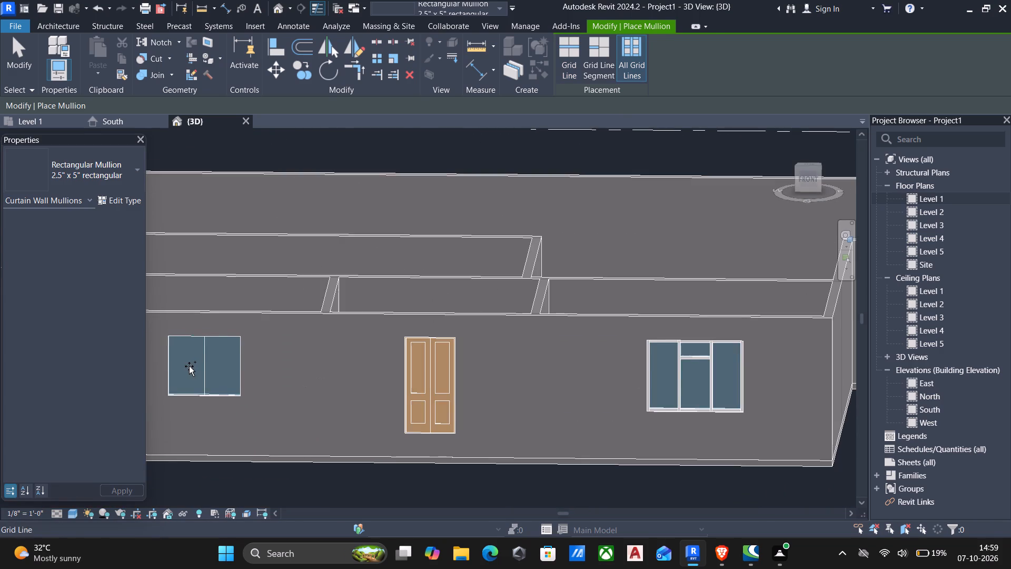
scroll(190, 366, "up", 3)
left_click(207, 367)
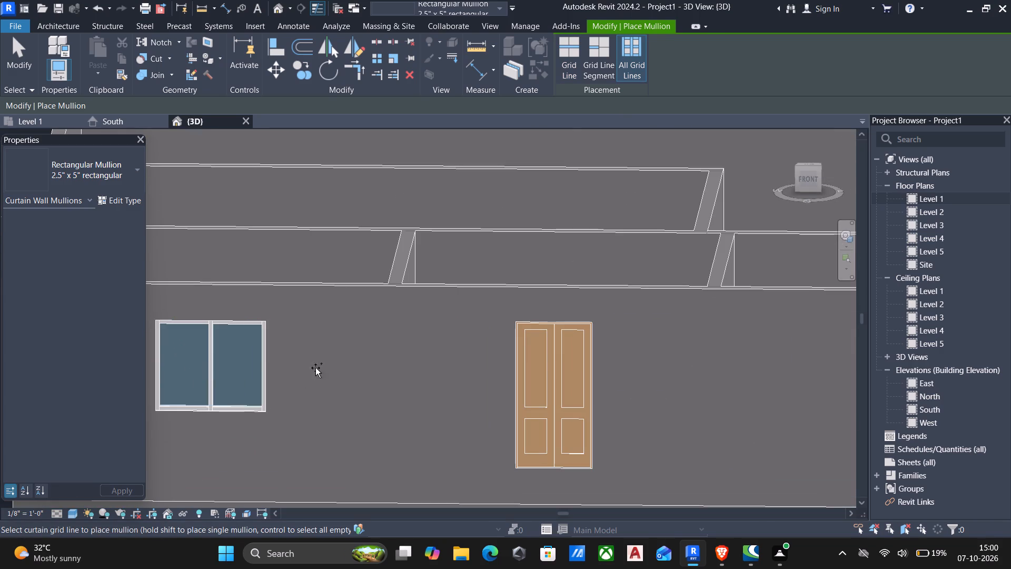
scroll(320, 369, "down", 3)
middle_click_drag(459, 394, 464, 394)
scroll(464, 394, "down", 1)
middle_click_drag(468, 406, 505, 398)
key("Escape")
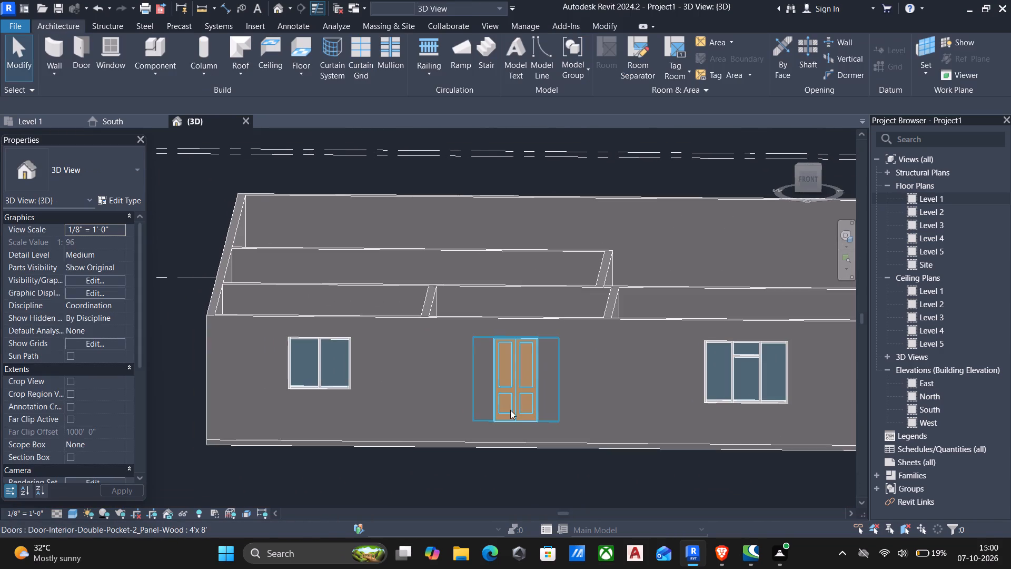
middle_click_drag(511, 414, 528, 388)
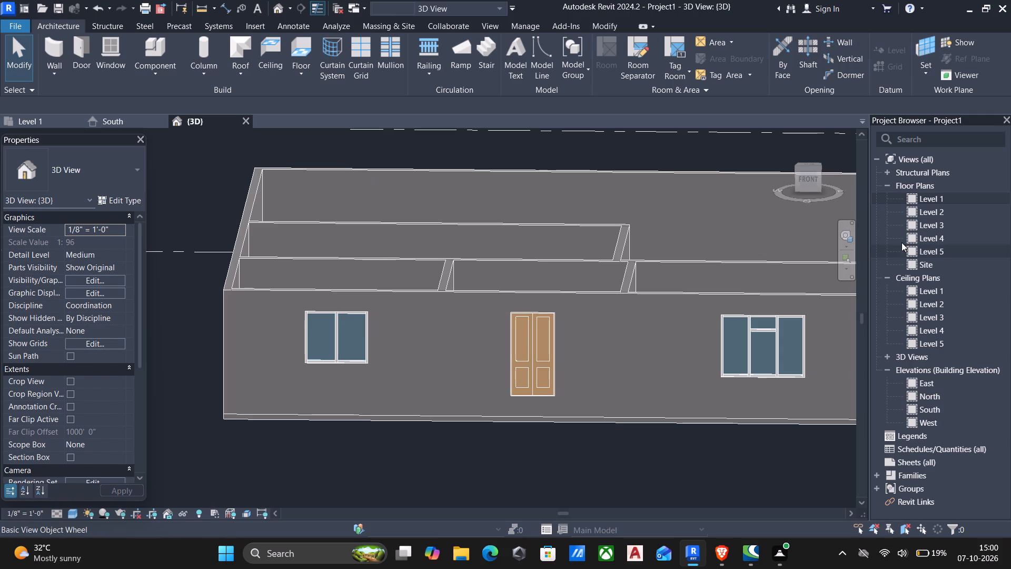
From the Level 1 floor plan, start a roof by footprint and move its base level to Level 2.
double_click(931, 200)
scroll(846, 225, "down", 3)
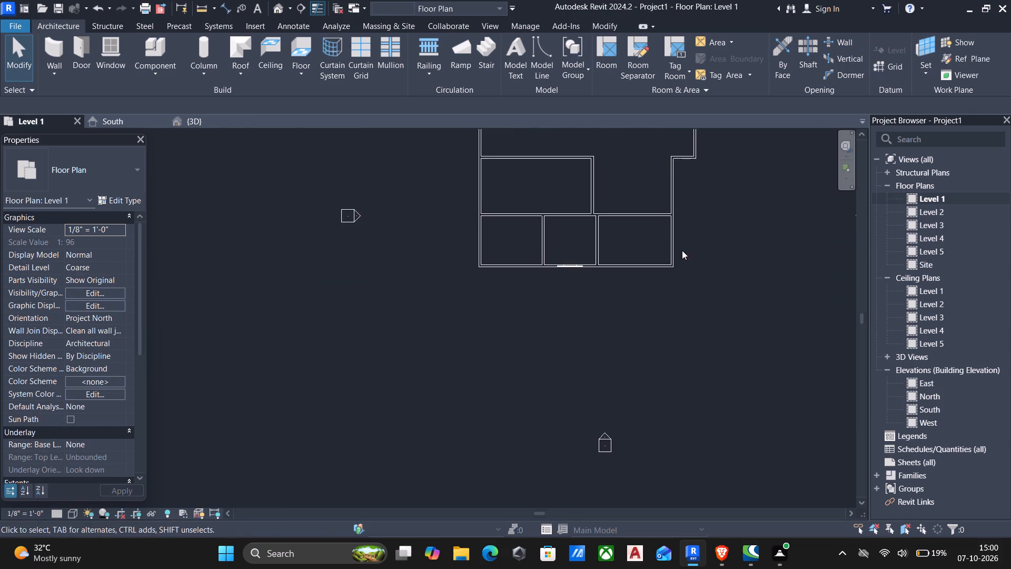
middle_click_drag(680, 281, 669, 363)
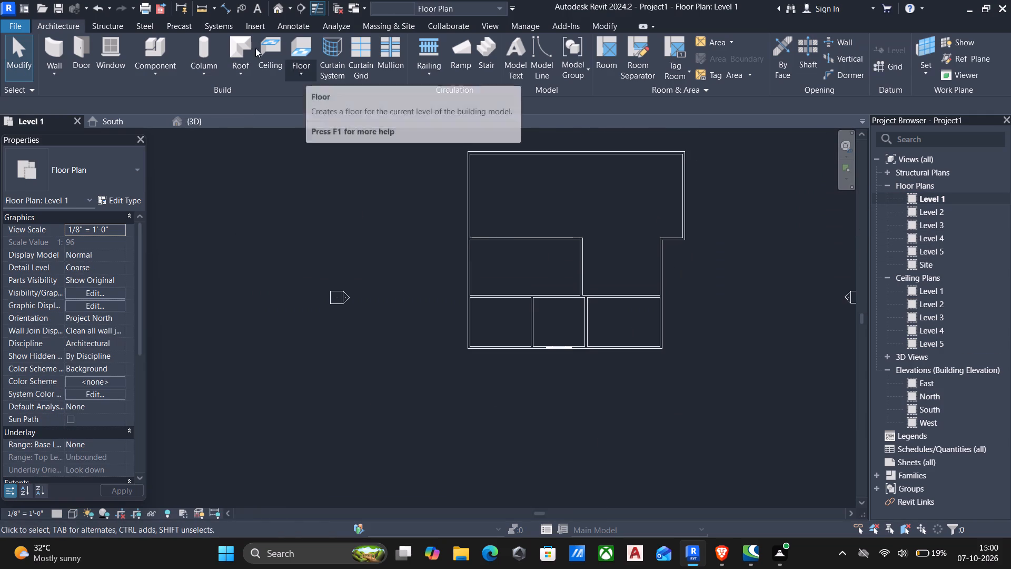
left_click(232, 44)
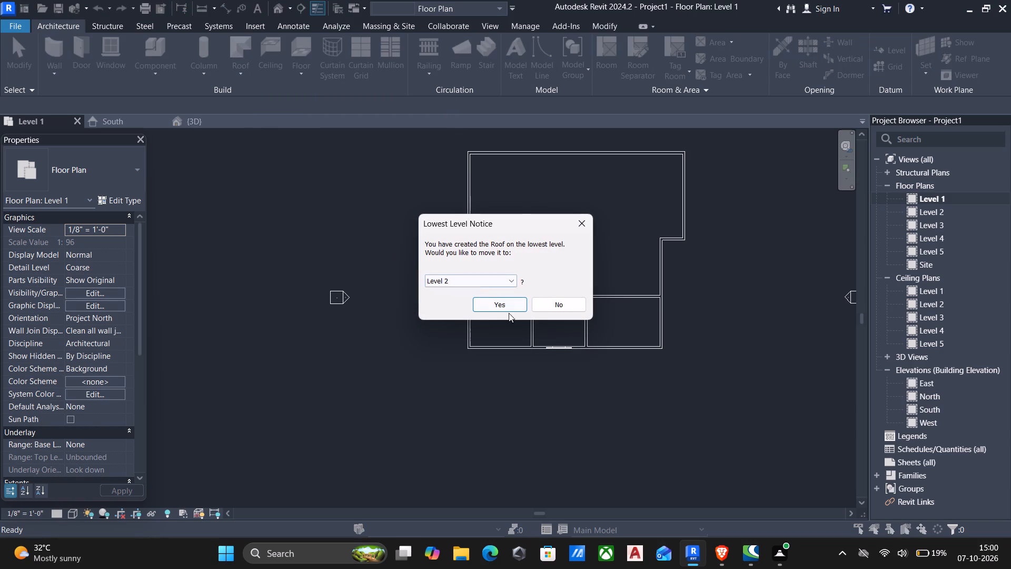
left_click(501, 308)
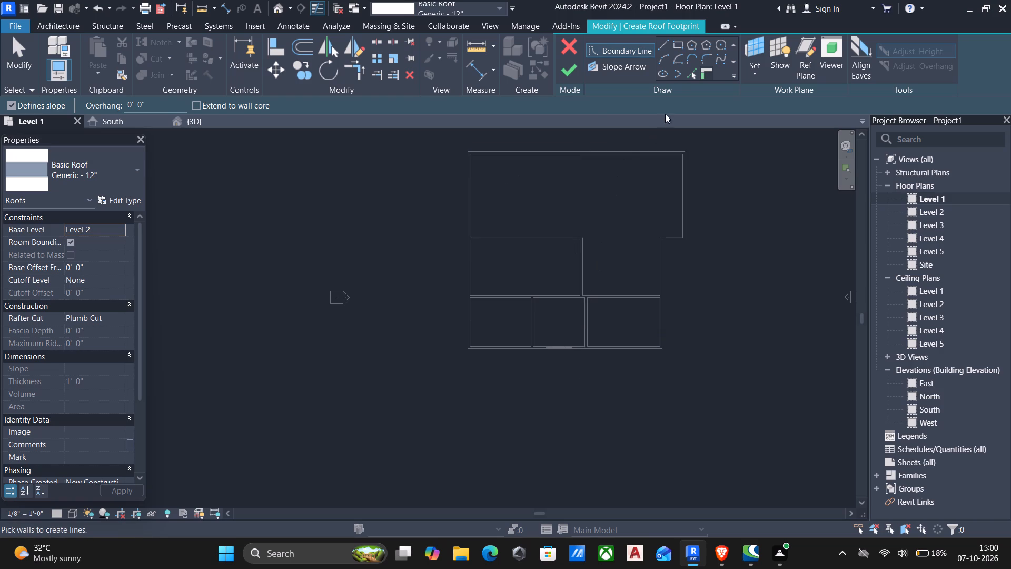
Create slope-defining roof boundary lines offset 4' outside the north wall, both east walls and the short jog wall between them.
left_click(673, 45)
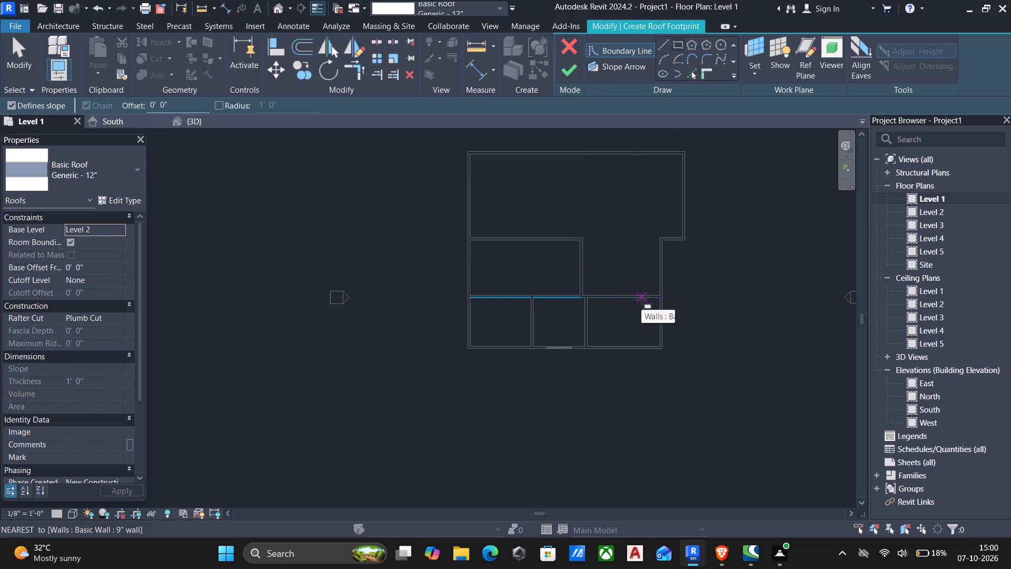
key("Escape")
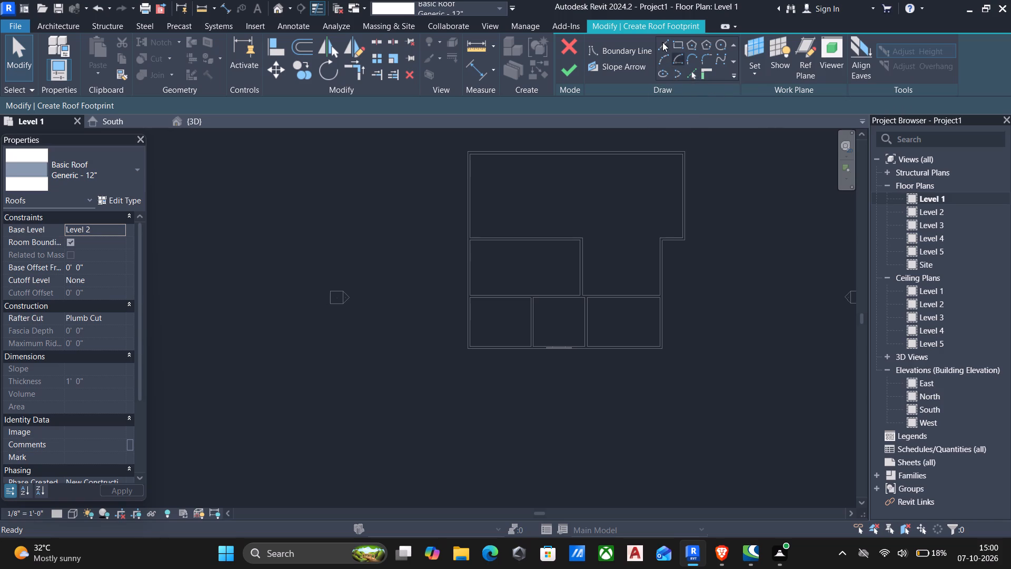
left_click(690, 78)
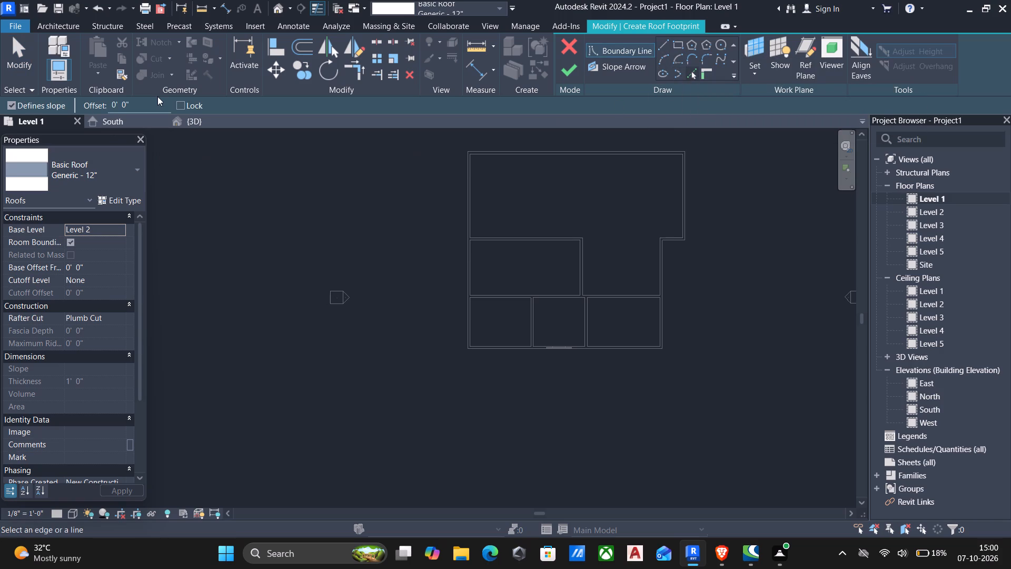
left_click_drag(154, 101, 0, 92)
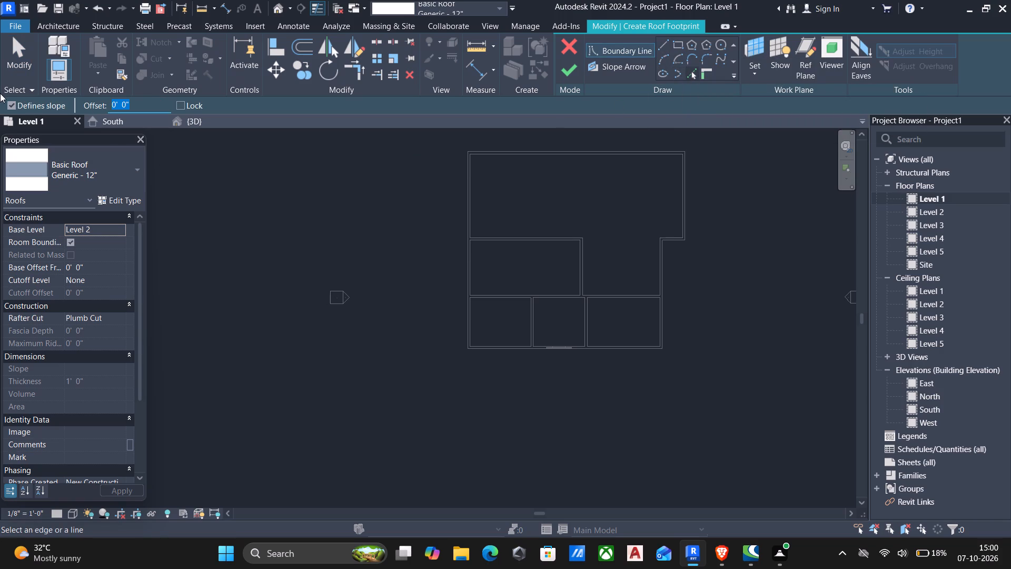
type("2'")
left_click_drag(165, 101, 65, 102)
type("4'")
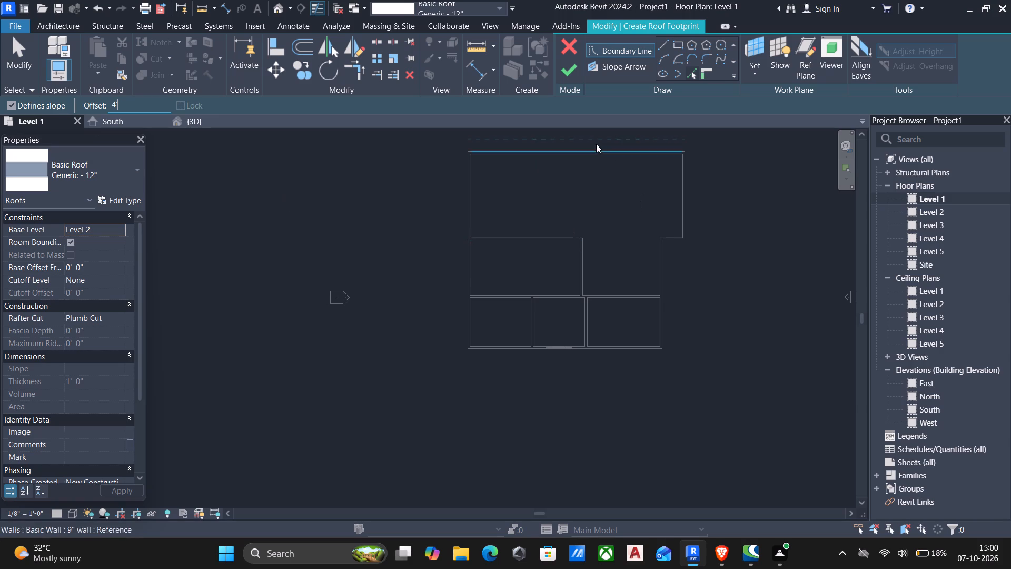
left_click(585, 150)
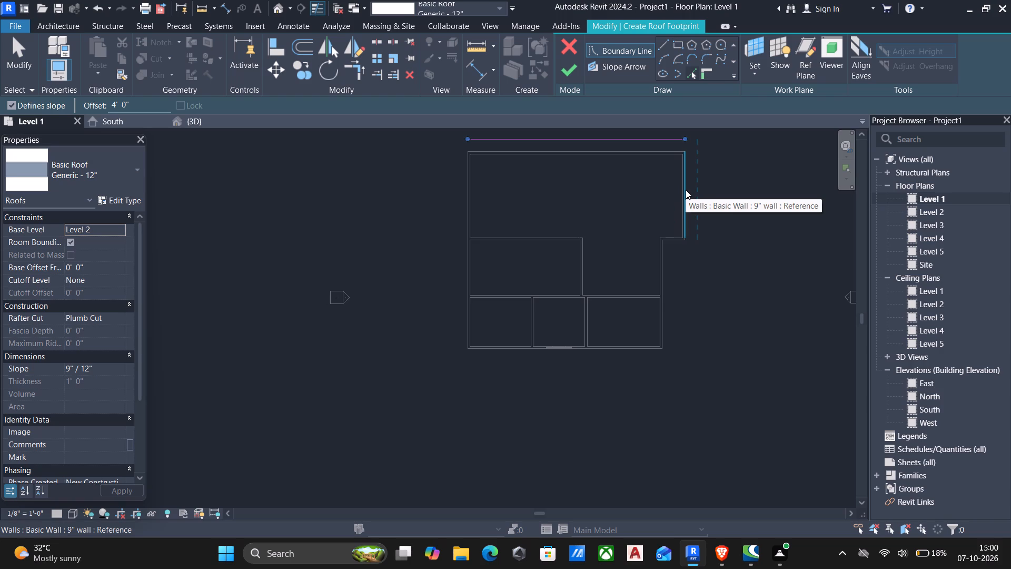
left_click(686, 190)
scroll(681, 249, "up", 4)
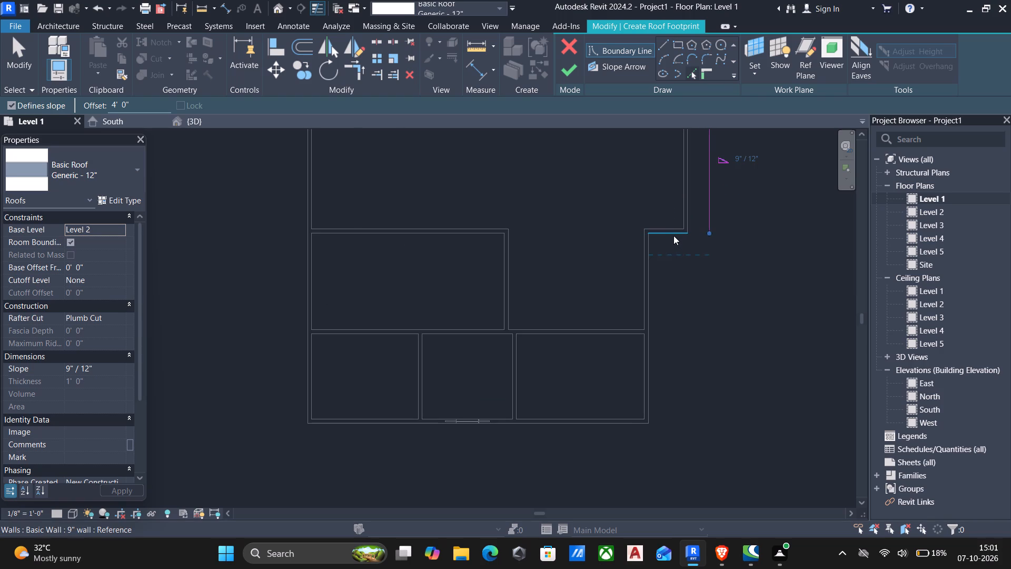
left_click(673, 236)
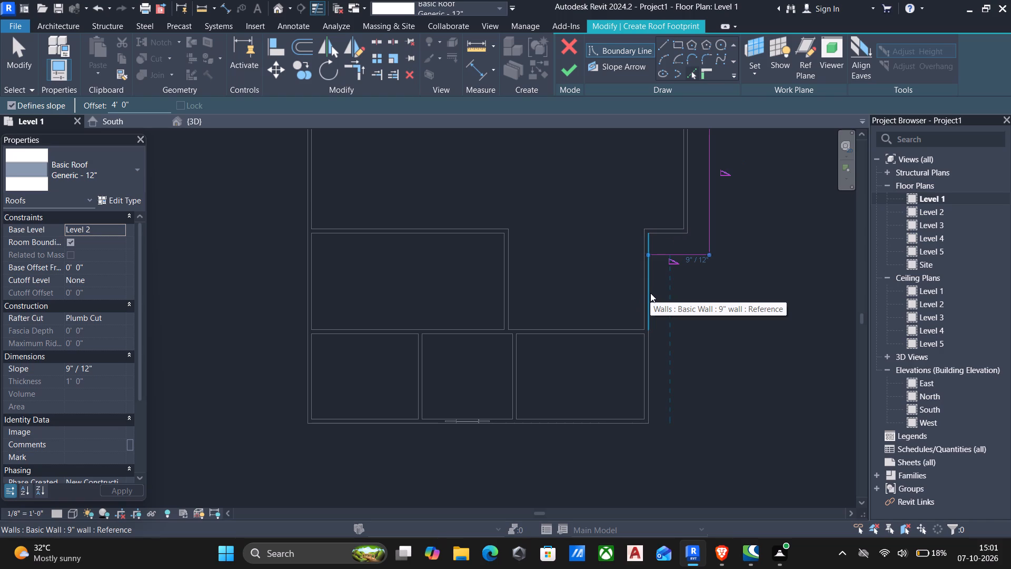
left_click(650, 292)
Create a slope-defining roof boundary line offset 6' outside the west exterior wall.
scroll(538, 280, "down", 4)
middle_click_drag(526, 312, 544, 367)
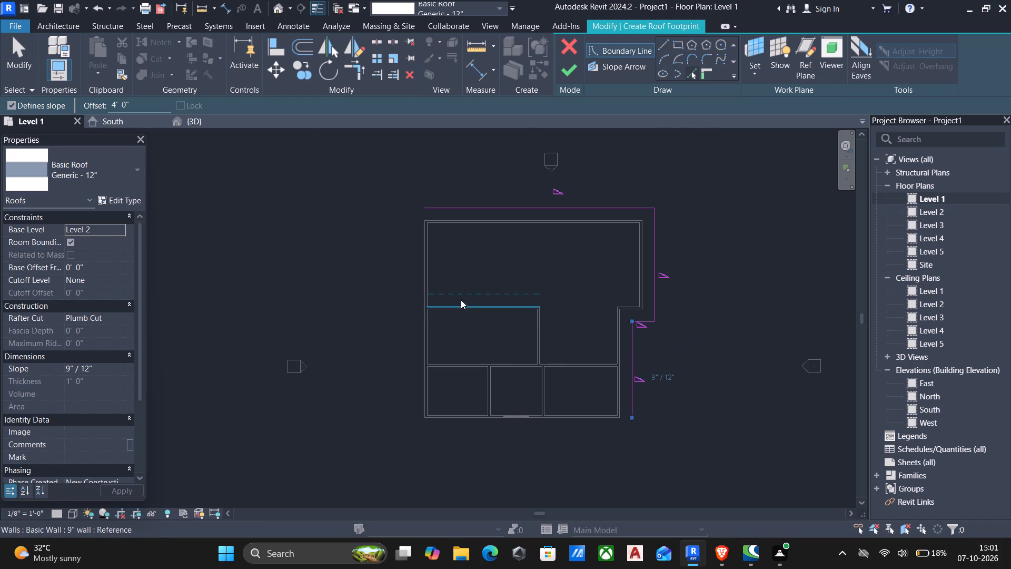
scroll(450, 288, "up", 3)
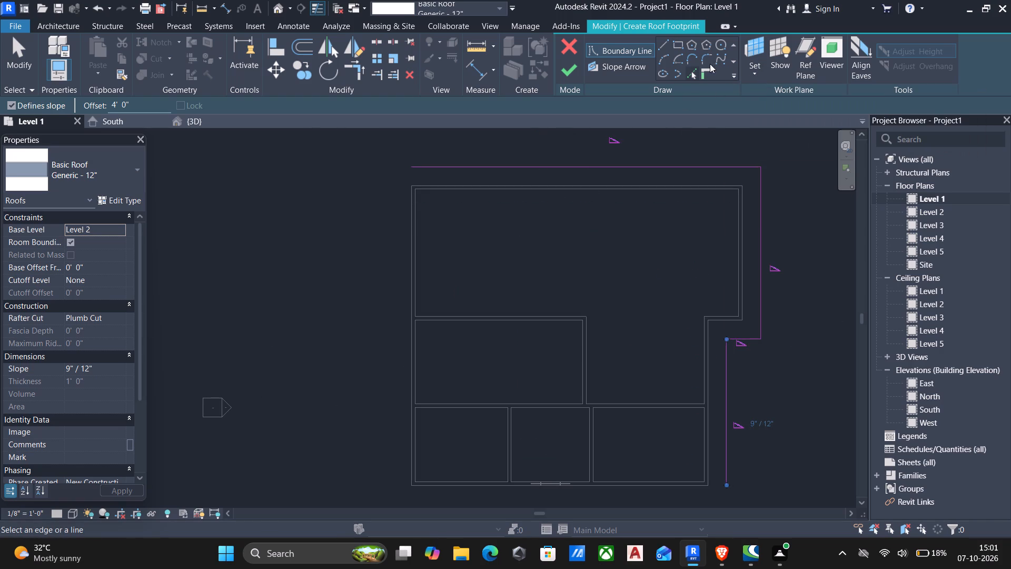
left_click_drag(161, 102, 0, 61)
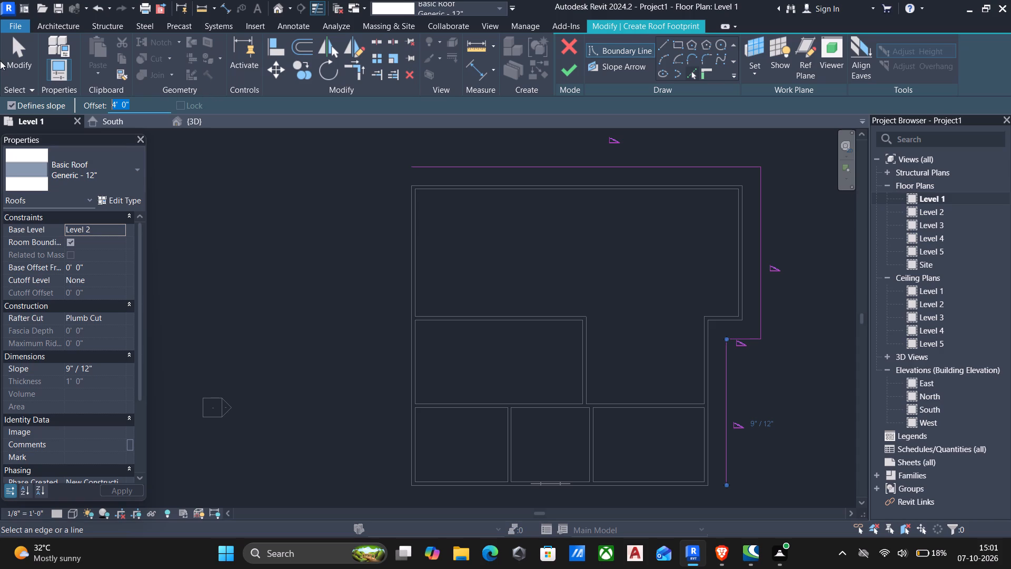
type("6'")
left_click(411, 268)
Create a slope-defining roof boundary line offset 8' outside the south exterior wall, closing the footprint.
scroll(462, 431, "down", 1)
middle_click_drag(461, 435, 510, 319)
scroll(538, 367, "up", 1)
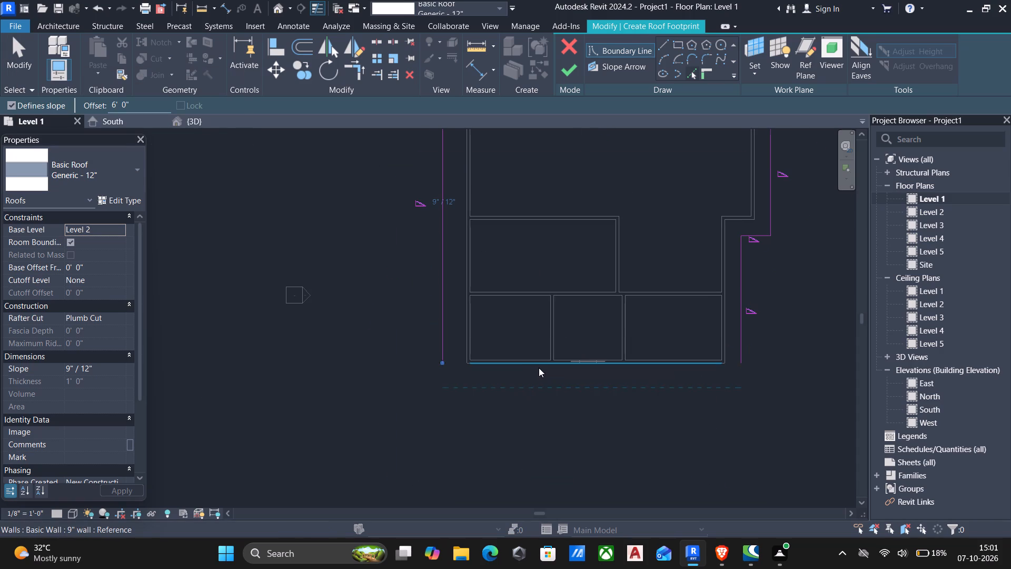
scroll(539, 368, "up", 2)
left_click_drag(146, 102, 0, 96)
type("8'")
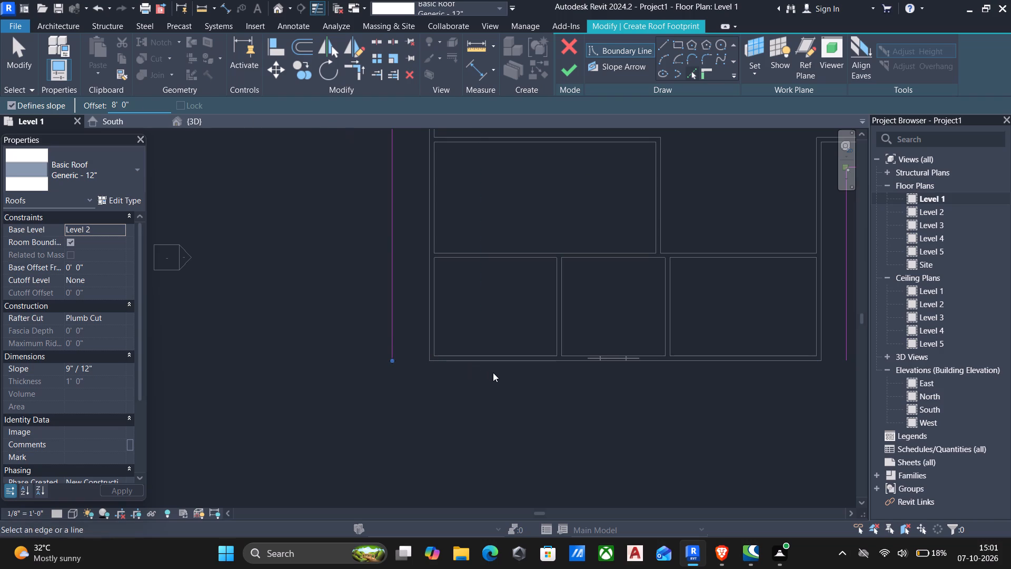
left_click(495, 364)
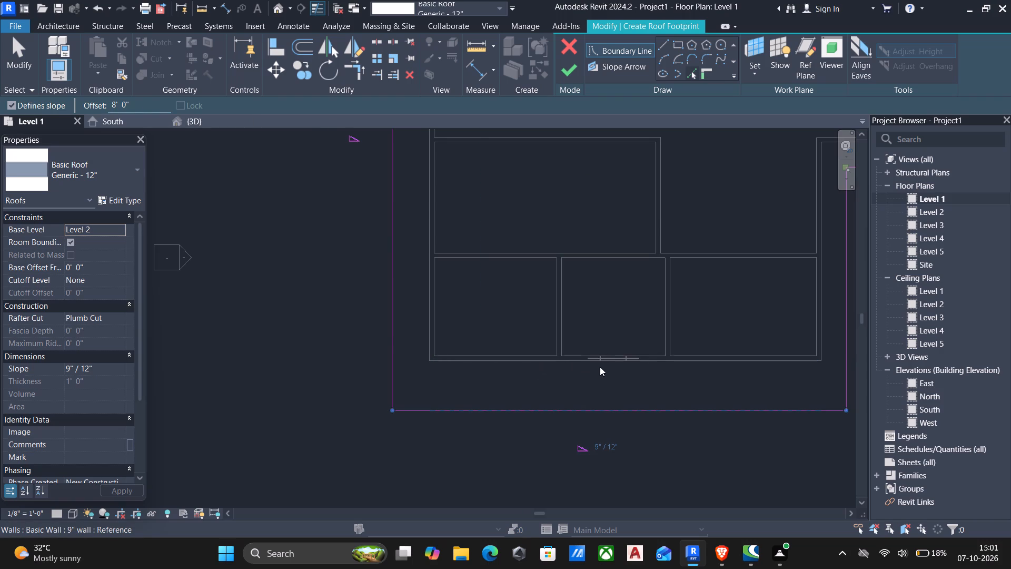
key("Escape")
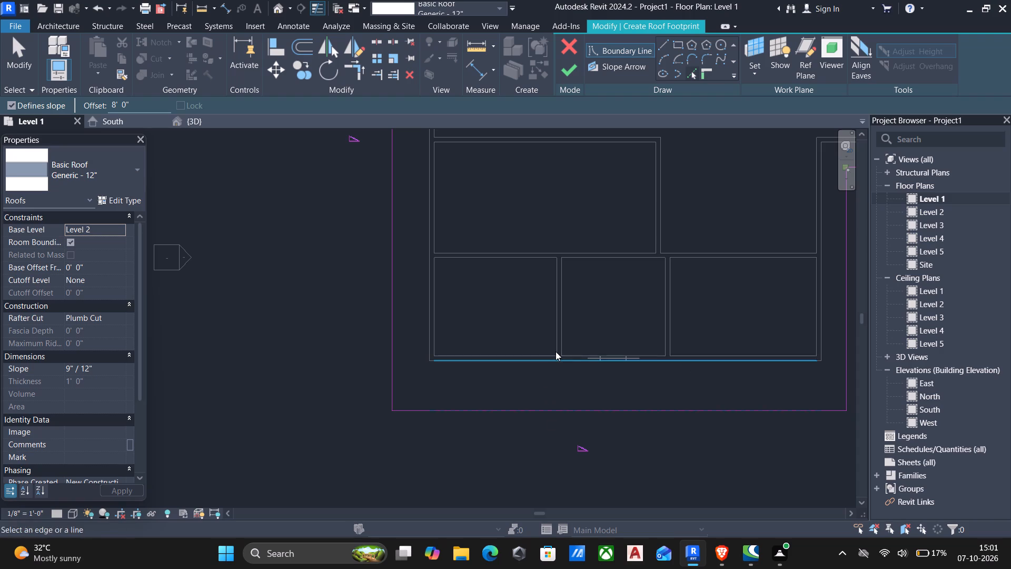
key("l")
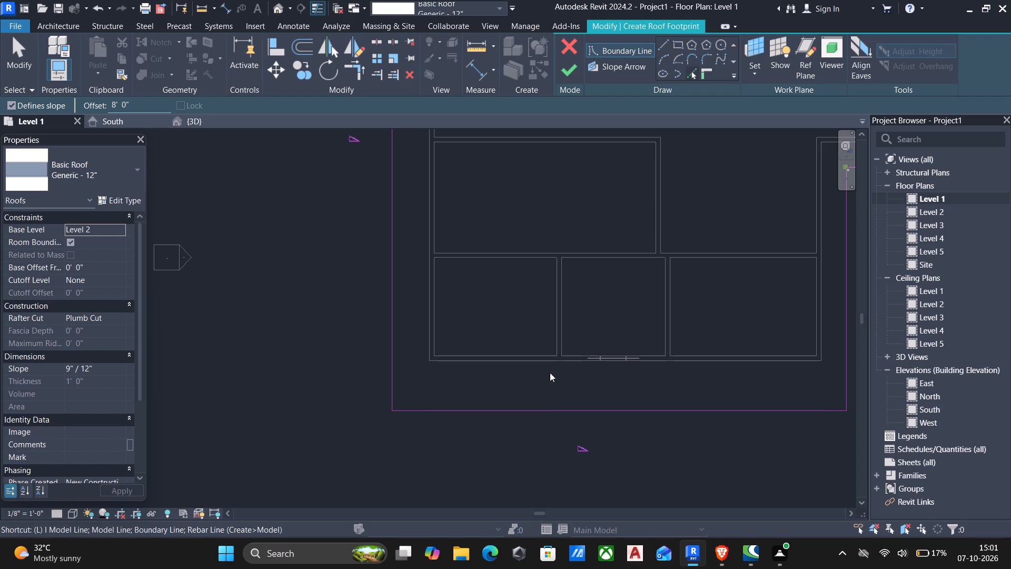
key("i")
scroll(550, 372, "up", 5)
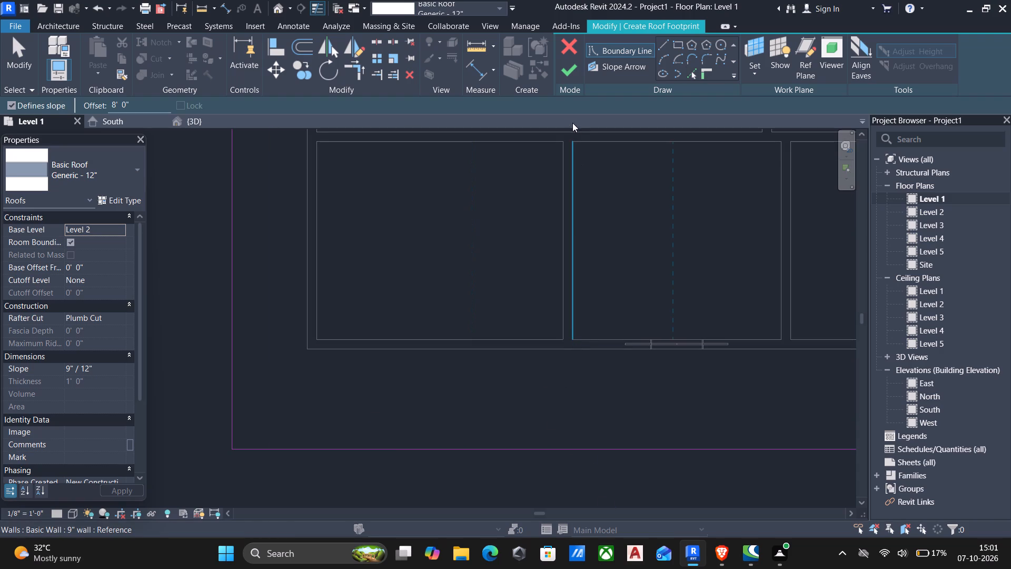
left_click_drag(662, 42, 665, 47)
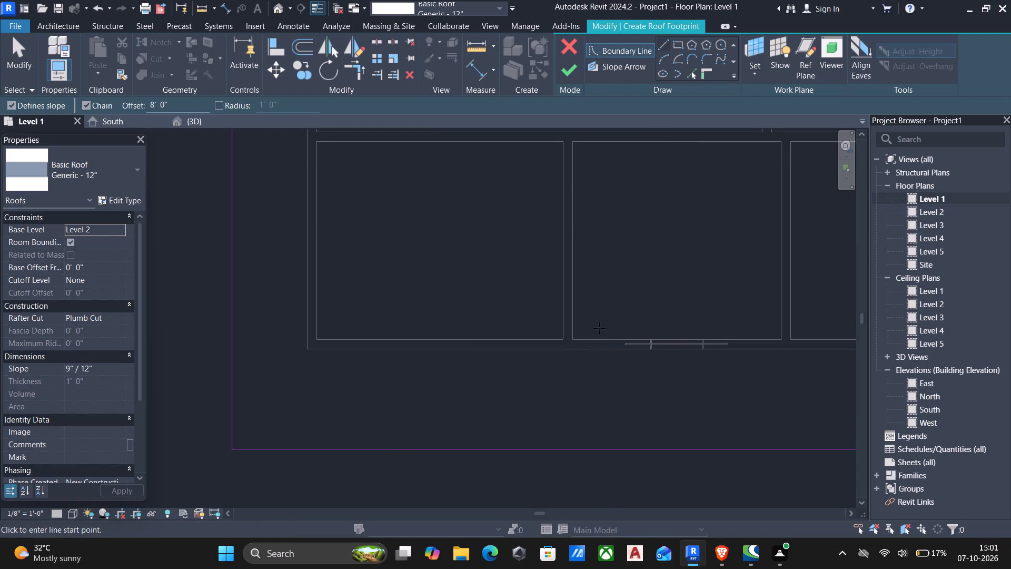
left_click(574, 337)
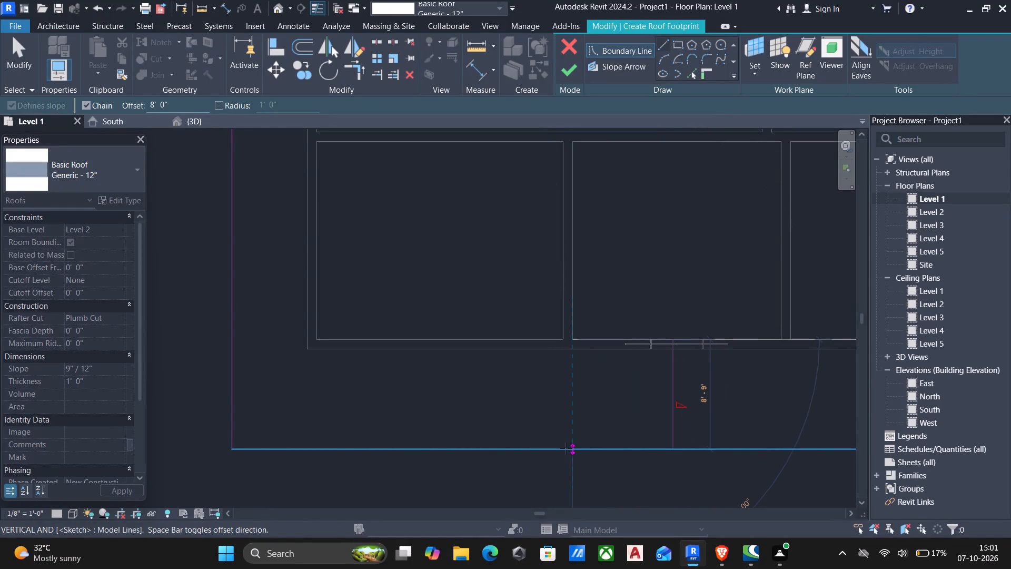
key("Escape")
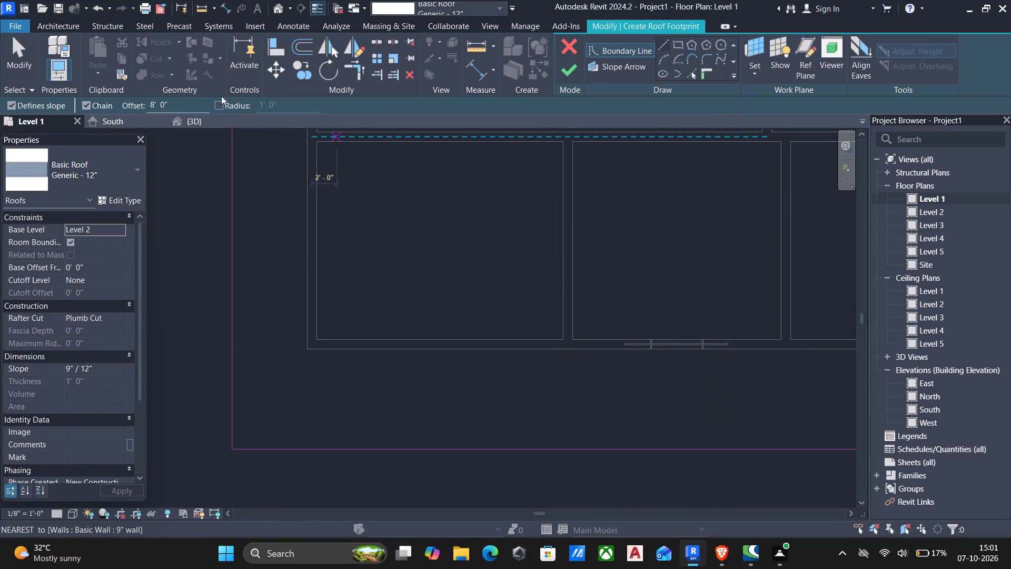
With a 0' offset, draw a north-south boundary line from the south entrance room's inner southwest corner towards the south roof boundary.
left_click_drag(202, 102, 0, 80)
key("0")
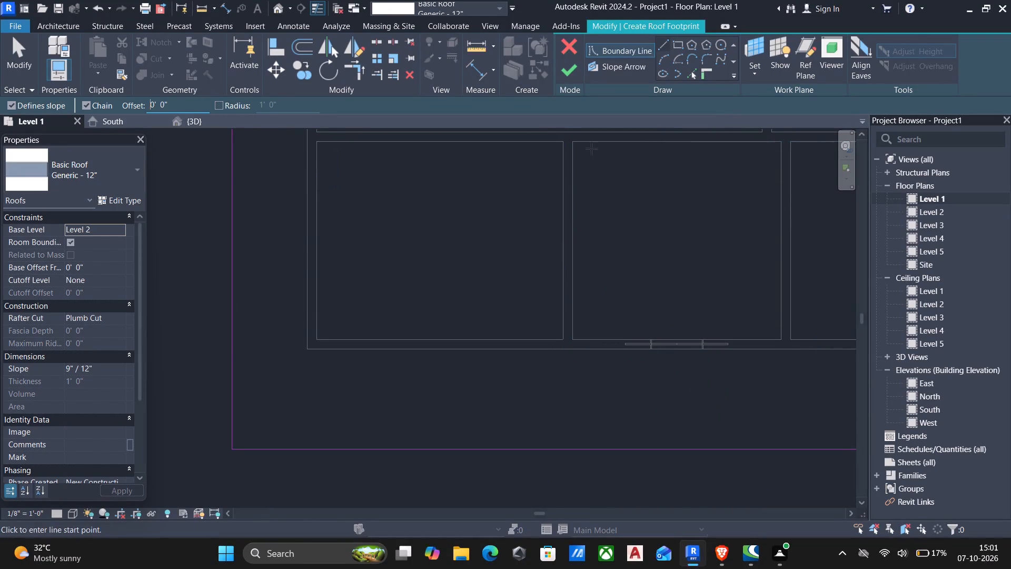
key("Return")
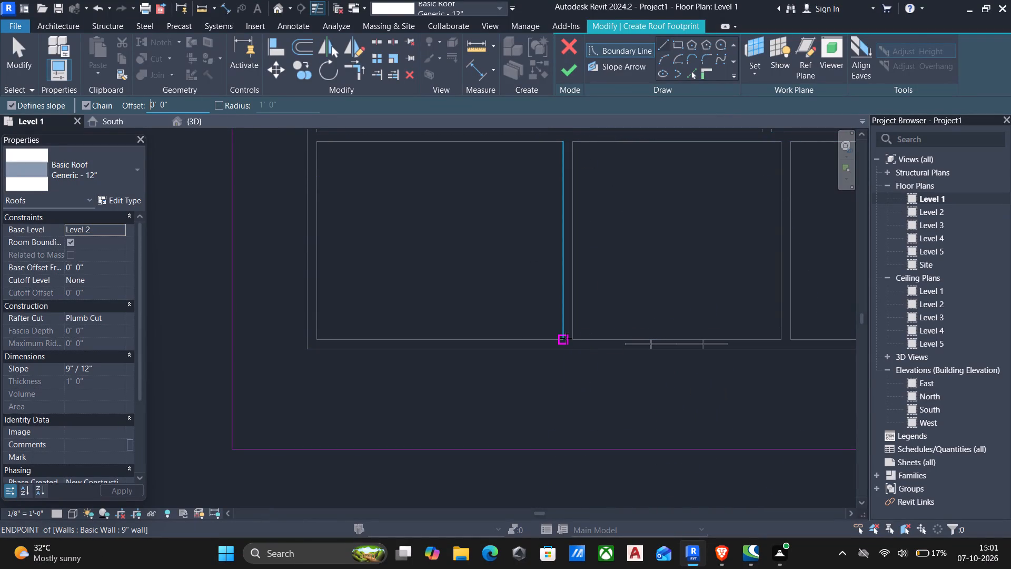
left_click(569, 340)
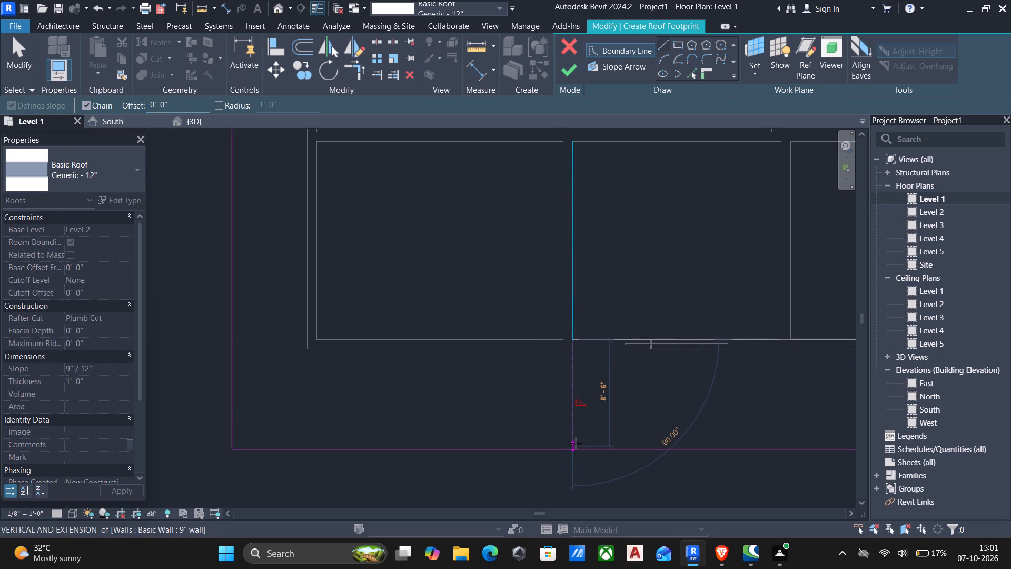
left_click(576, 443)
key("Return")
Draw a parallel boundary line about 8' 9" long from the entrance room's inner southeast corner to the south roof boundary.
scroll(644, 424, "down", 2)
middle_click_drag(645, 424, 585, 401)
scroll(521, 370, "up", 1)
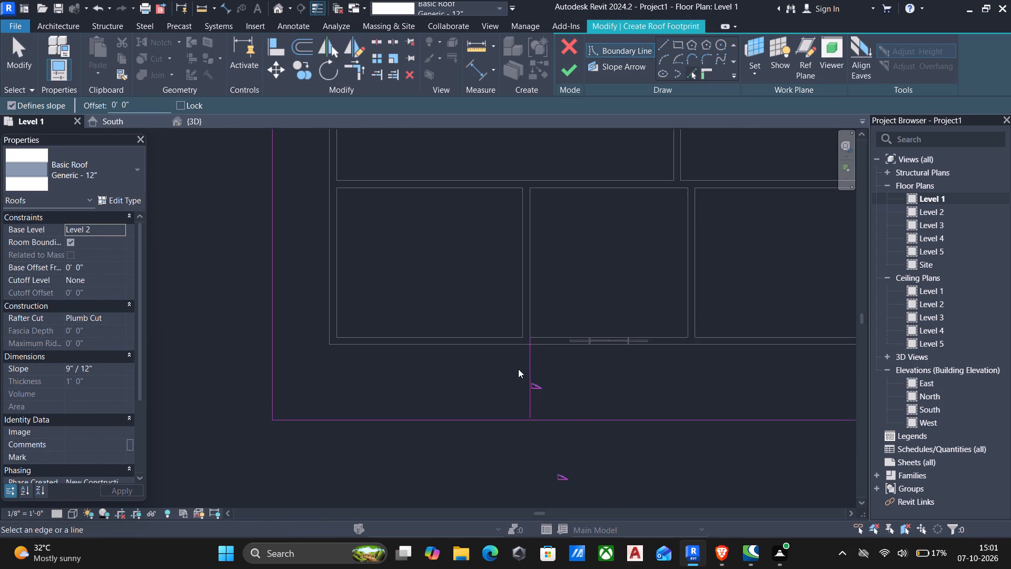
left_click(659, 45)
scroll(731, 358, "up", 3)
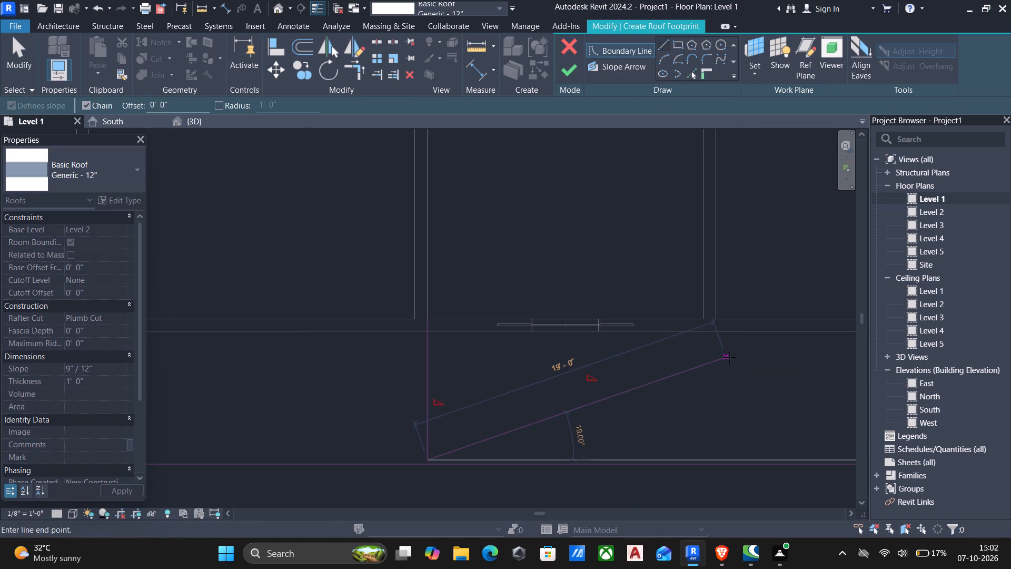
key("Escape")
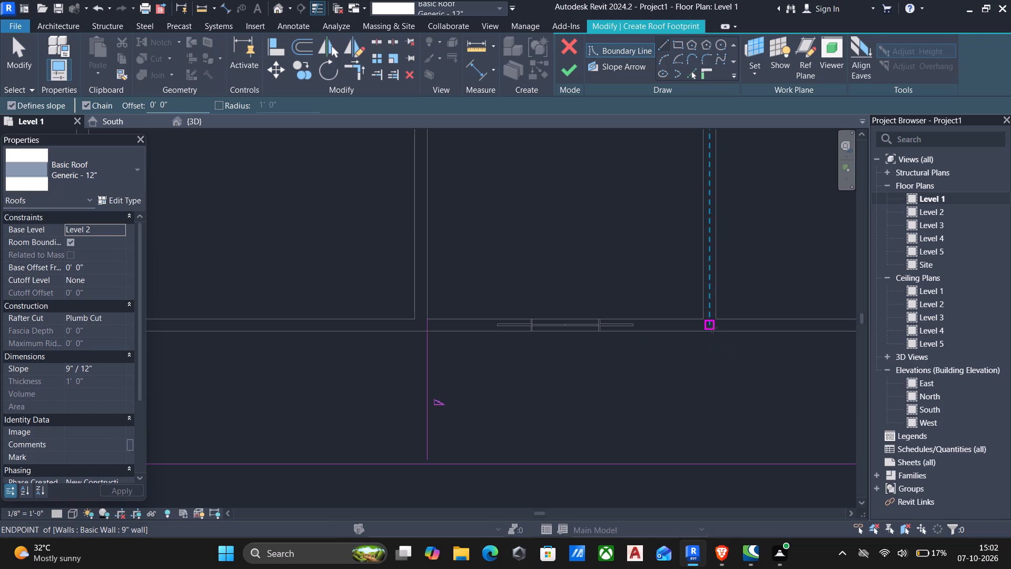
left_click(702, 321)
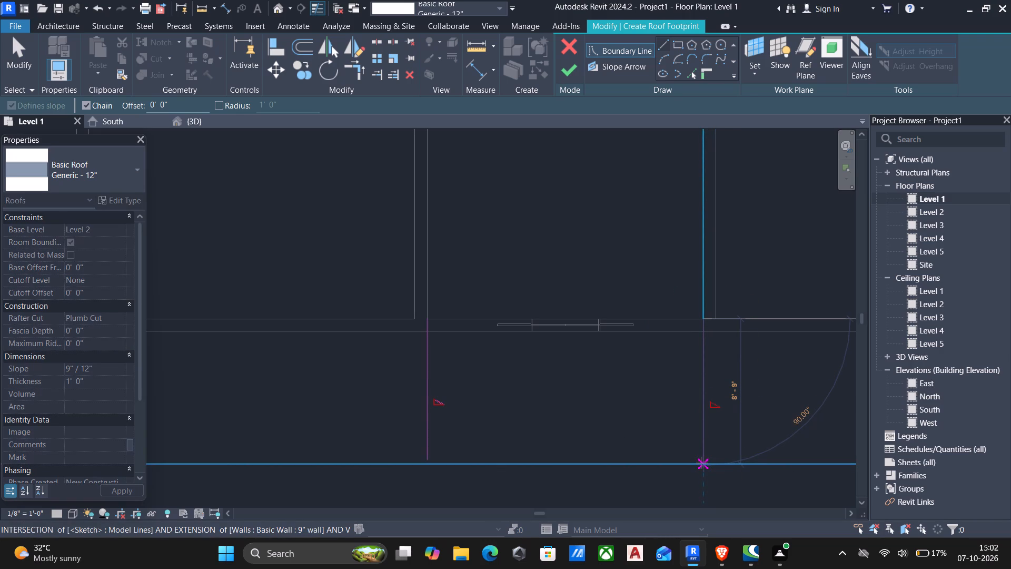
left_click(701, 463)
key("Escape")
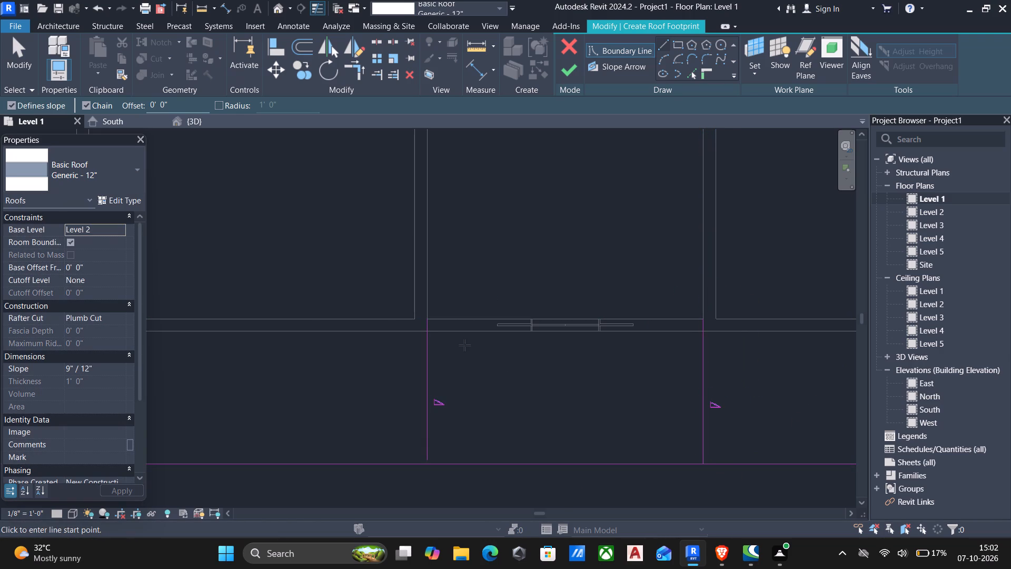
Connect the two new lines with a boundary line along the south wall's outer face, about 16' 7 1/2" long.
left_click(425, 333)
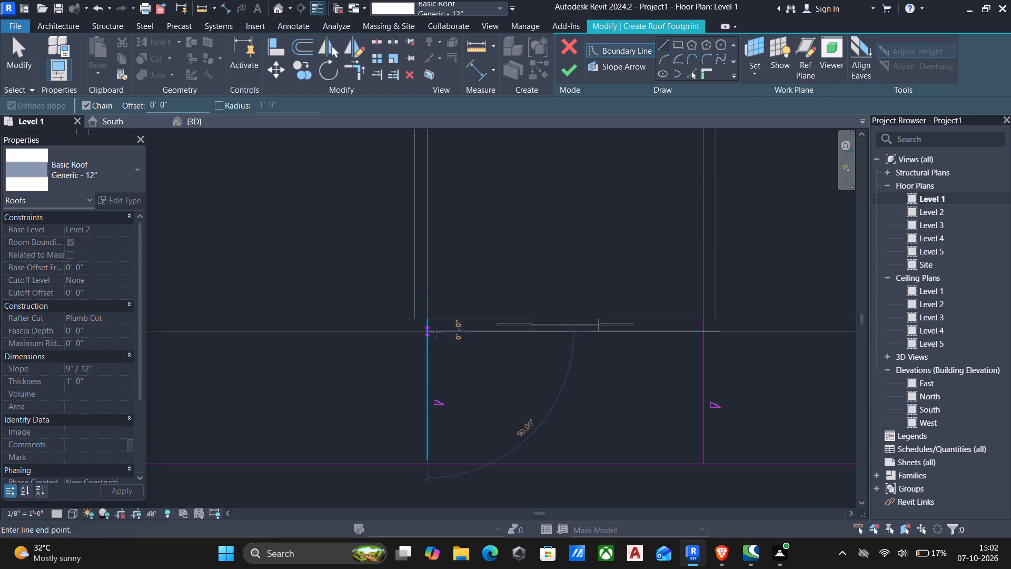
left_click(699, 335)
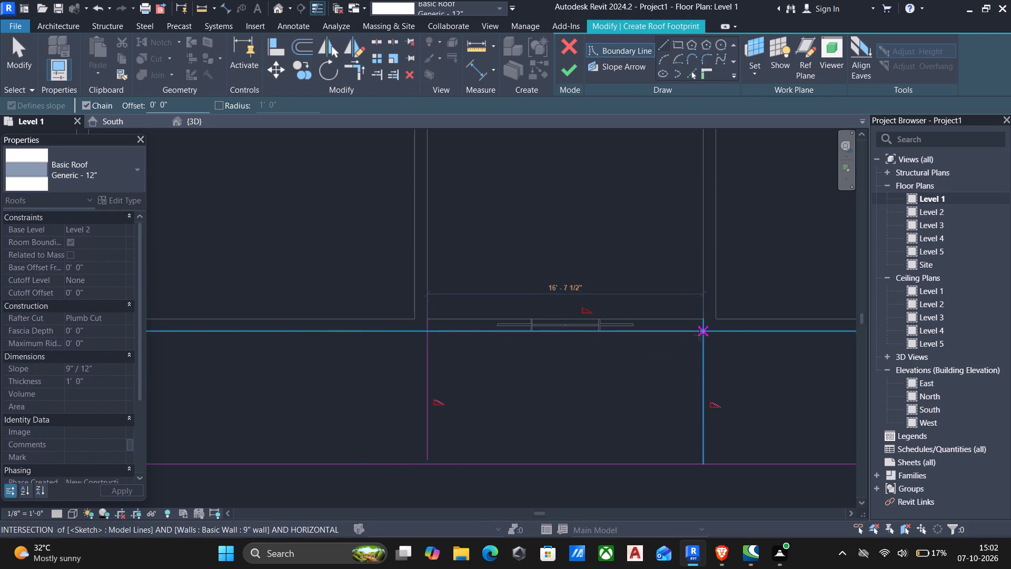
key("Escape")
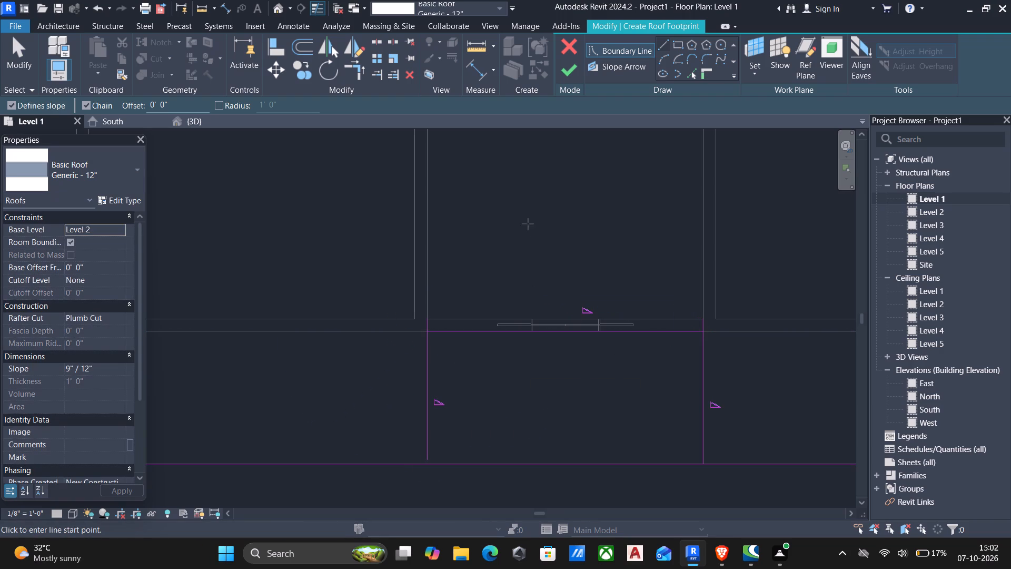
Split the south boundary line, trim all corners into a recess in front of the entrance door, and finish the roof footprint.
key("s")
key("l")
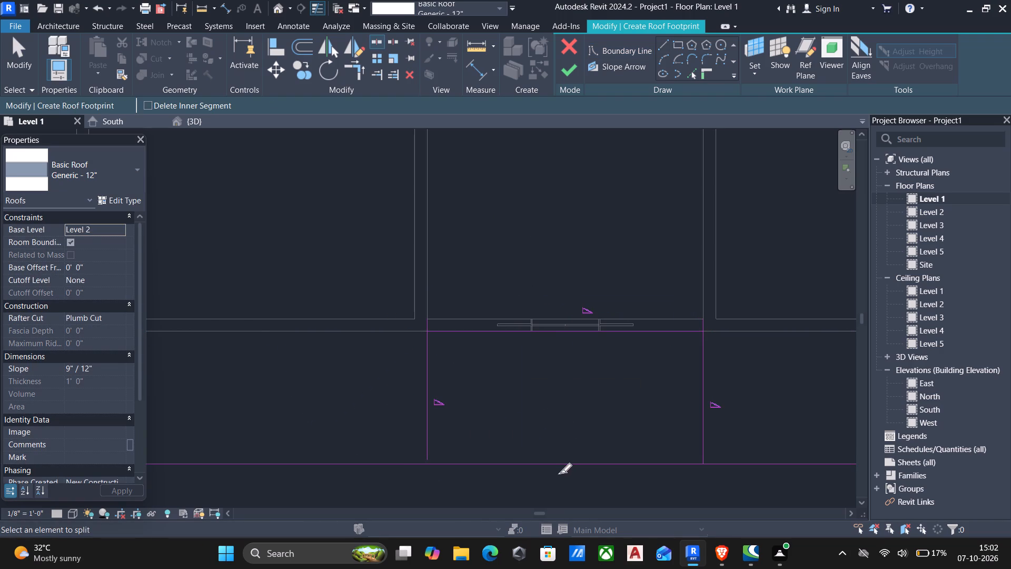
left_click(558, 466)
key("Escape")
type("tr")
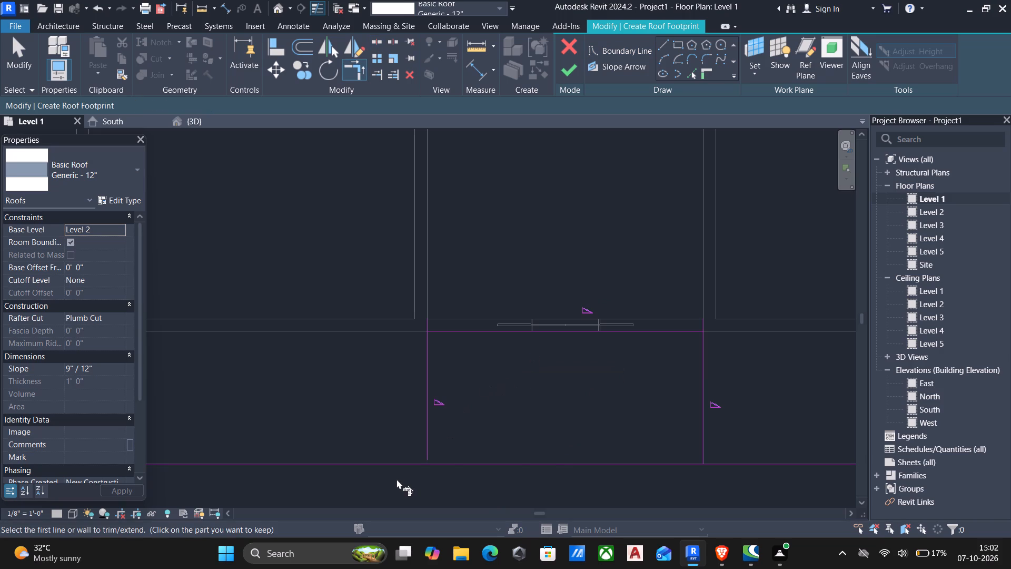
left_click(392, 467)
left_click(428, 417)
left_click(427, 360)
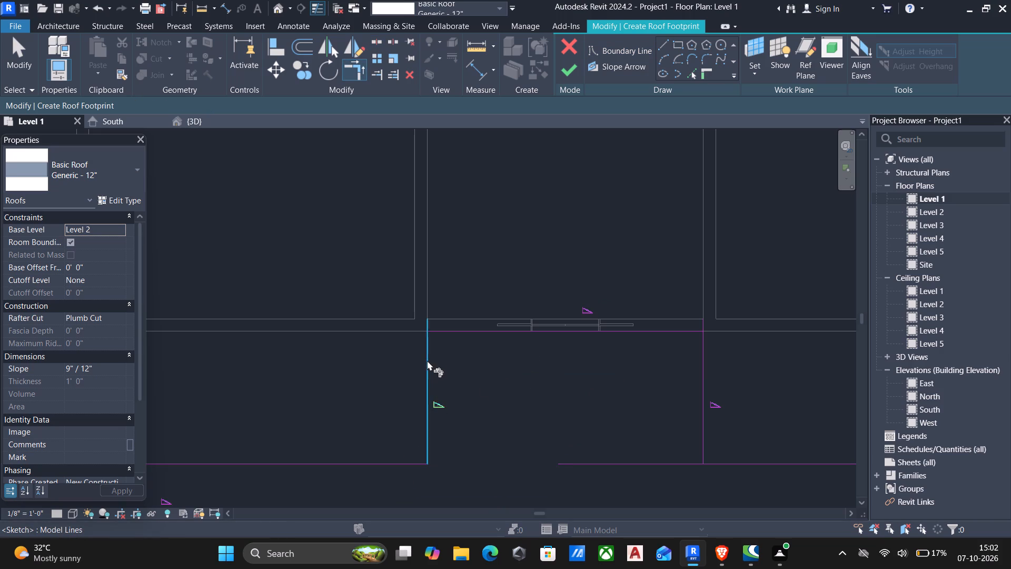
left_click(452, 328)
left_click(706, 381)
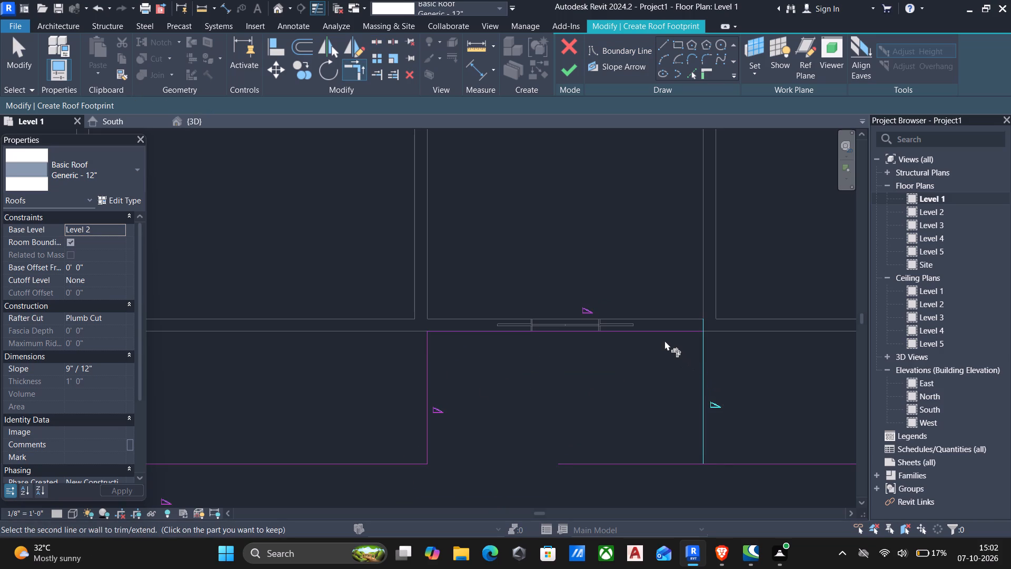
left_click(660, 332)
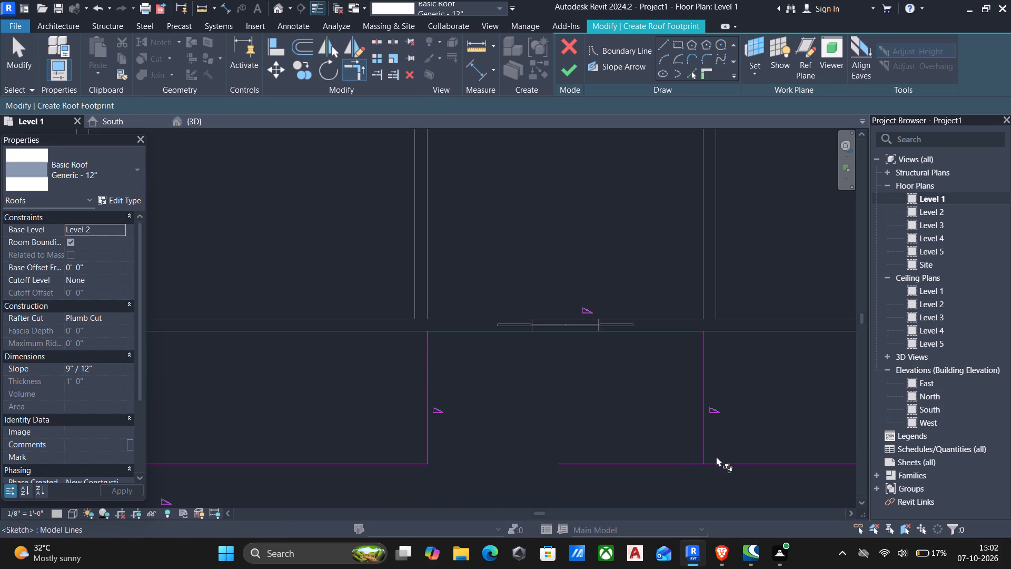
left_click(720, 464)
left_click(699, 439)
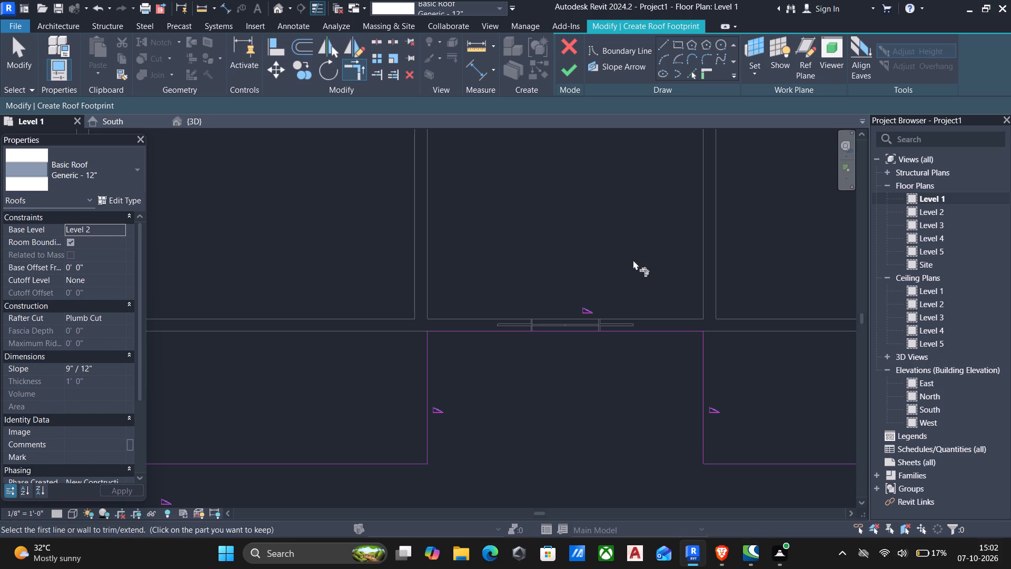
left_click(576, 70)
In the 3D view, set the new roof's slope to 0" / 12" to make it flat.
scroll(581, 270, "down", 5)
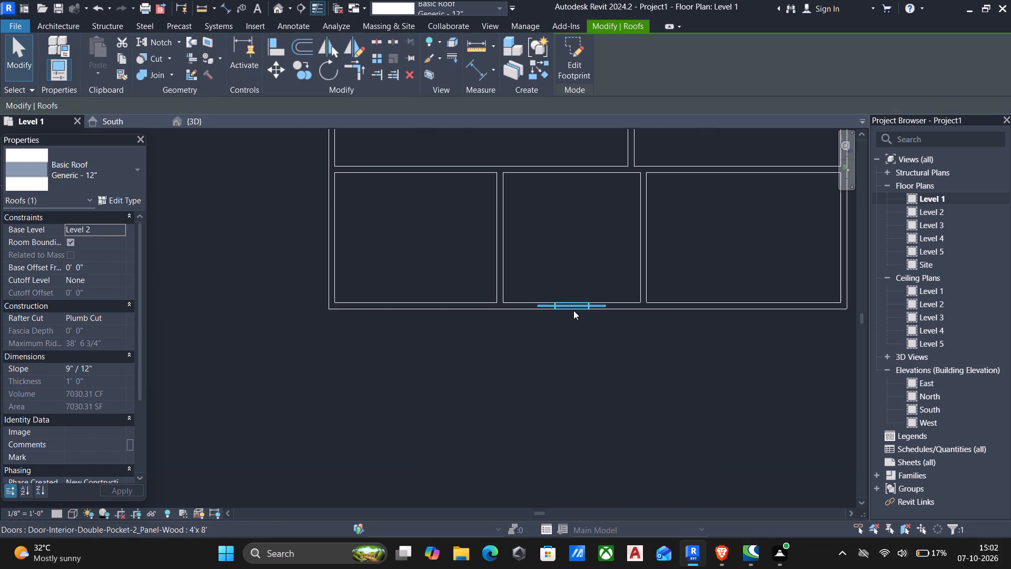
scroll(573, 311, "down", 3)
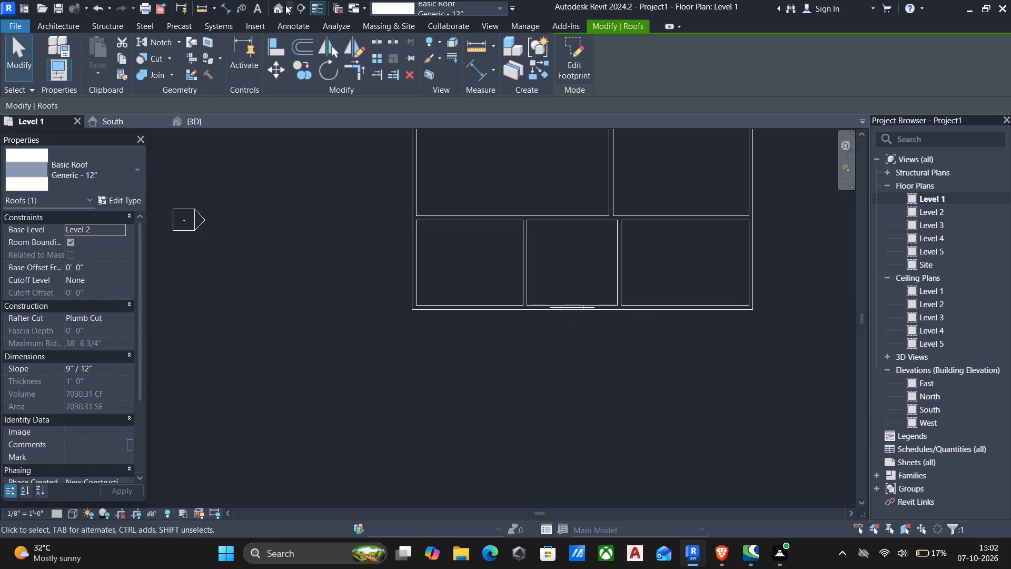
left_click(280, 7)
scroll(488, 361, "down", 5)
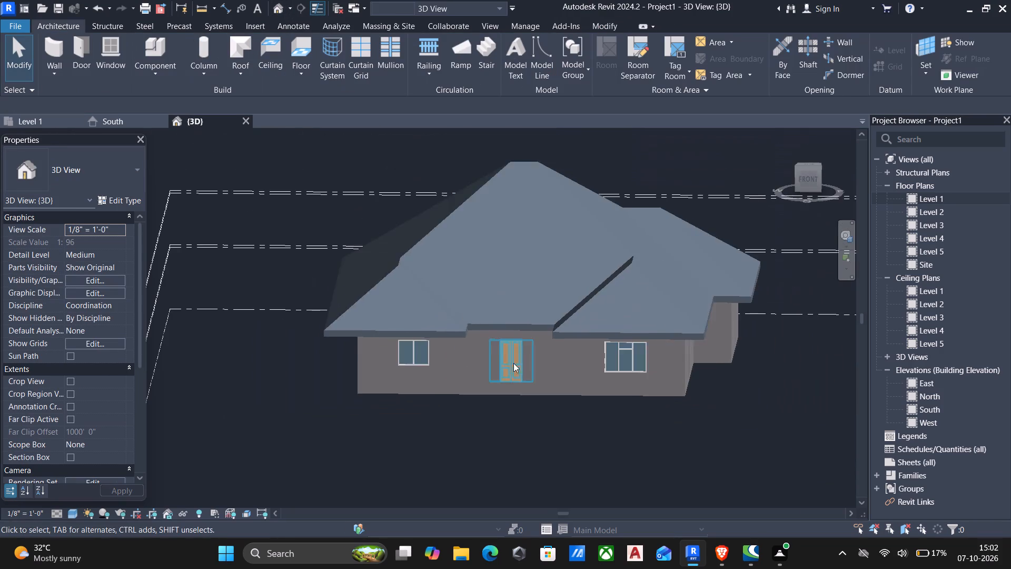
left_click(543, 169)
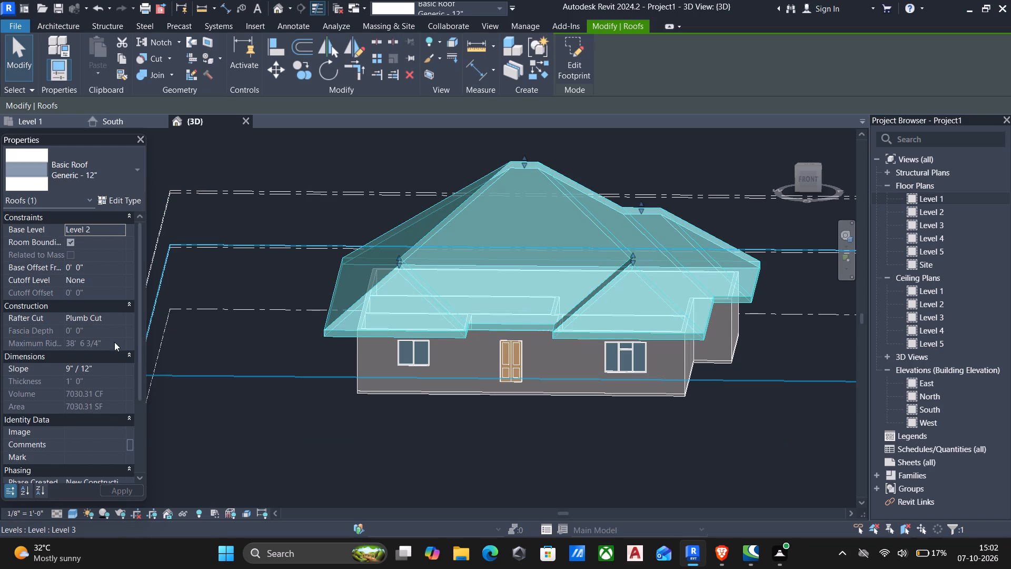
left_click(101, 367)
key("0")
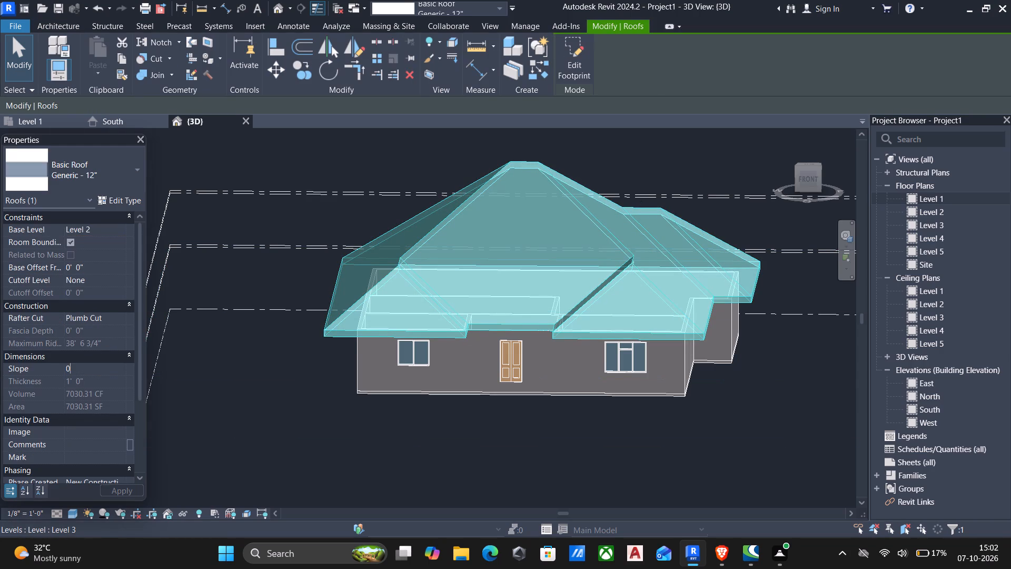
key("Return")
scroll(622, 389, "down", 3)
middle_click_drag(633, 391, 628, 391, "shift")
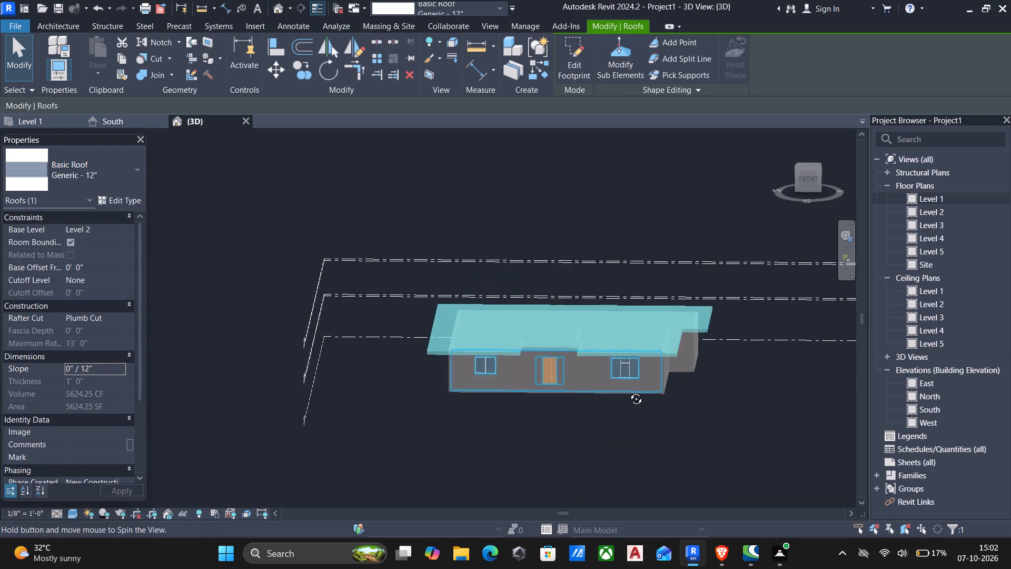
middle_click_drag(628, 391, 596, 385, "shift")
key("Escape")
middle_click_drag(533, 387, 549, 388)
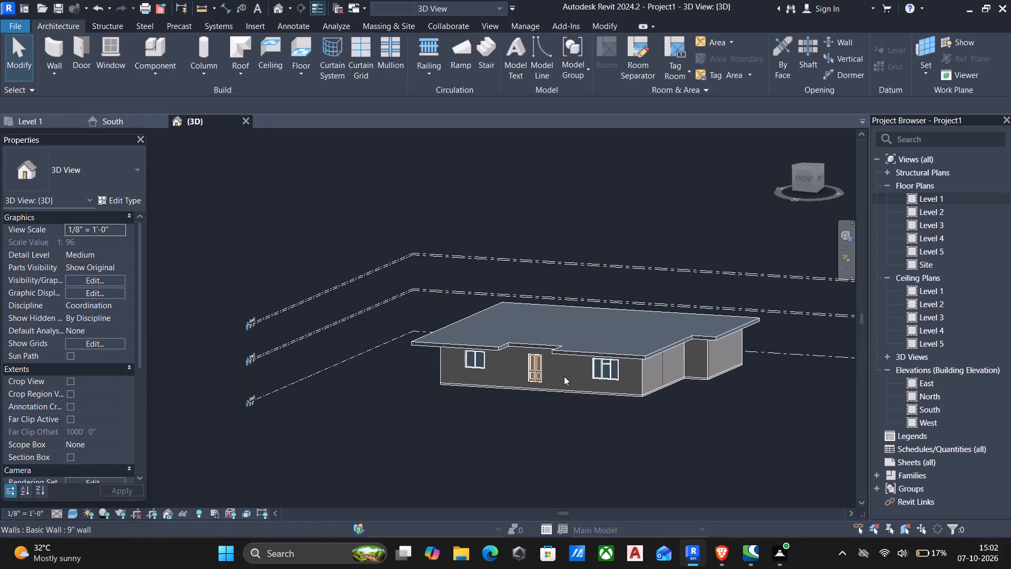
Select all instances of the 9" wall, copy them and paste them aligned to Level 2.
left_click(640, 381)
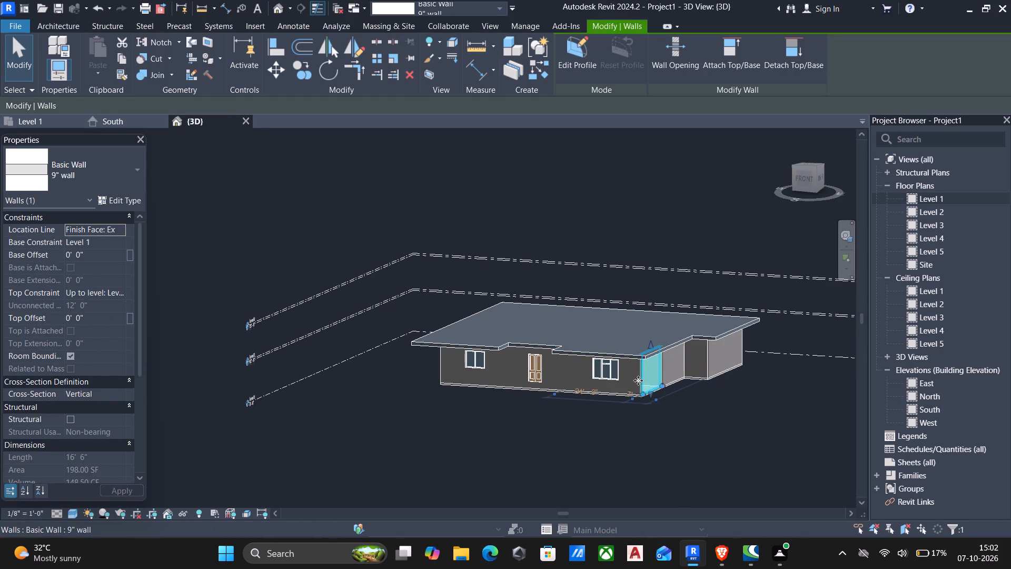
key("s")
key("a")
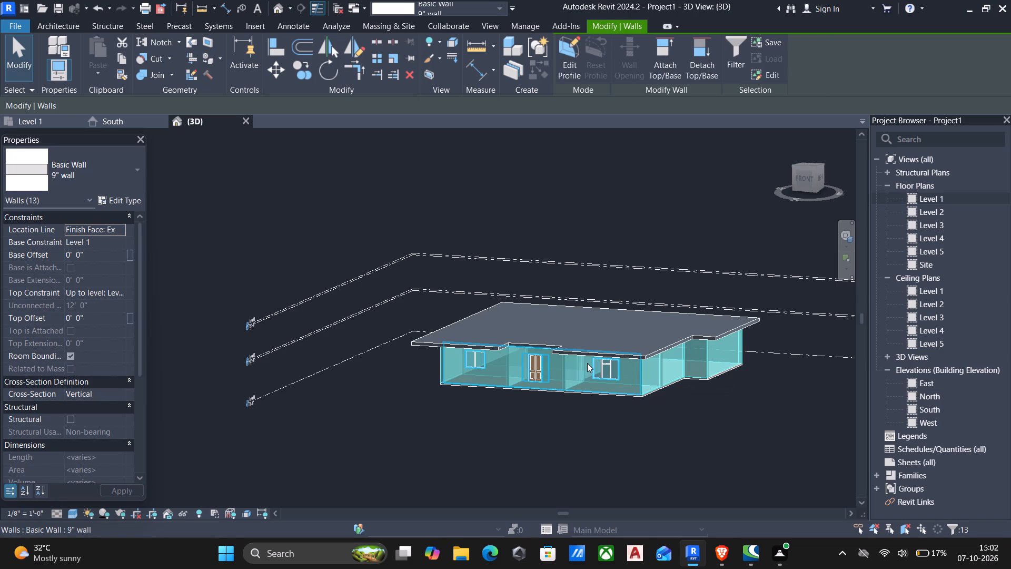
scroll(592, 365, "up", 4)
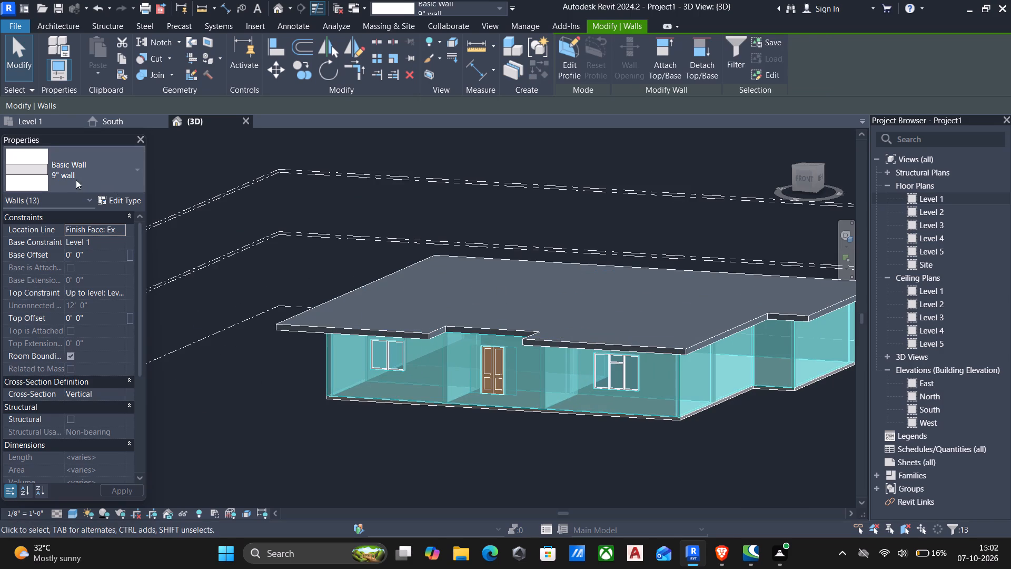
left_click(121, 61)
left_click(97, 74)
left_click(110, 123)
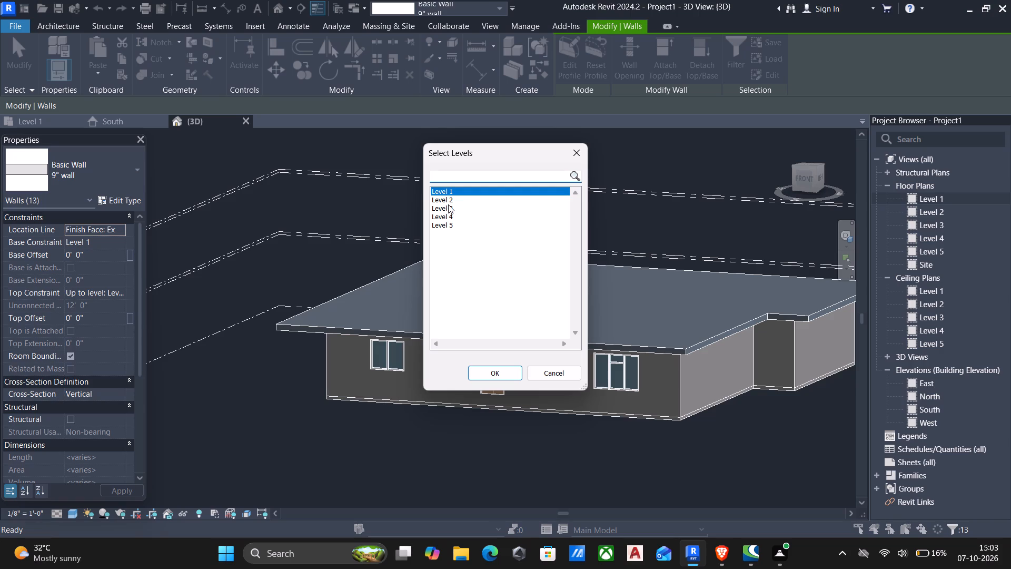
left_click(448, 203)
left_click(494, 372)
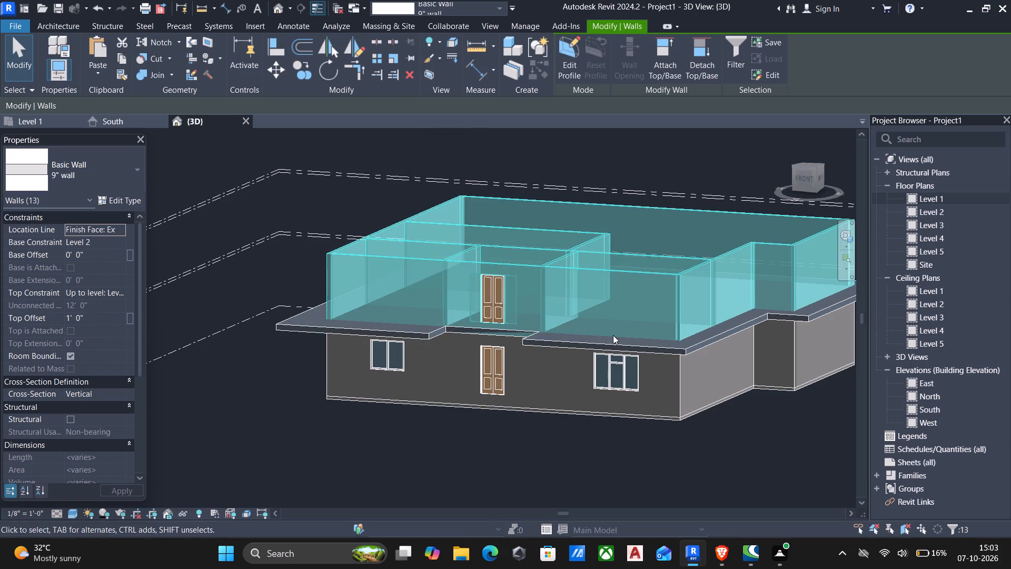
scroll(482, 350, "down", 1)
middle_click_drag(474, 400, 502, 402)
scroll(502, 403, "down", 1, "shift")
key("Escape")
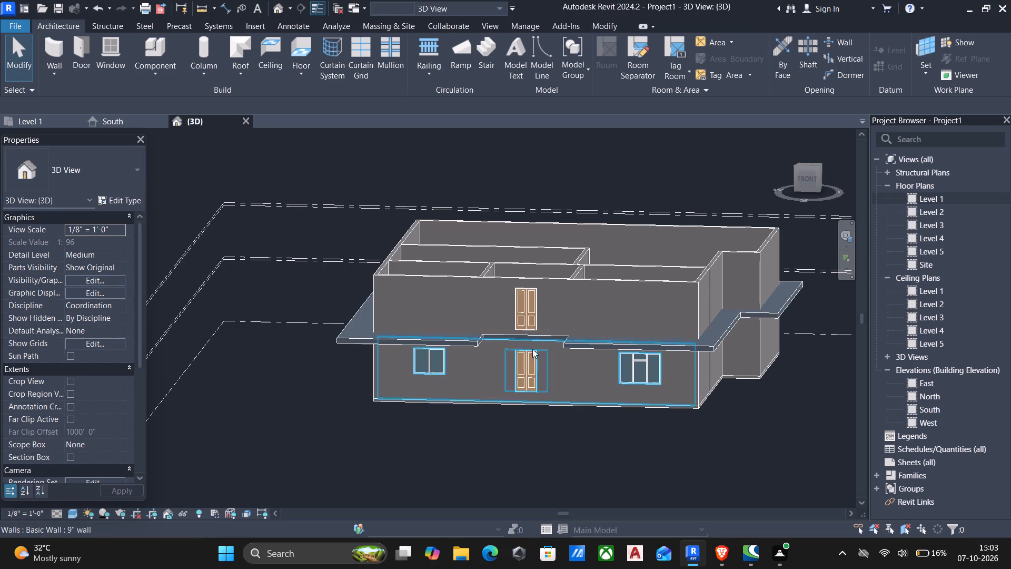
Select the flat roof and nudge it slightly outward, towards the front of the house, in repeated small increments.
scroll(540, 348, "up", 10)
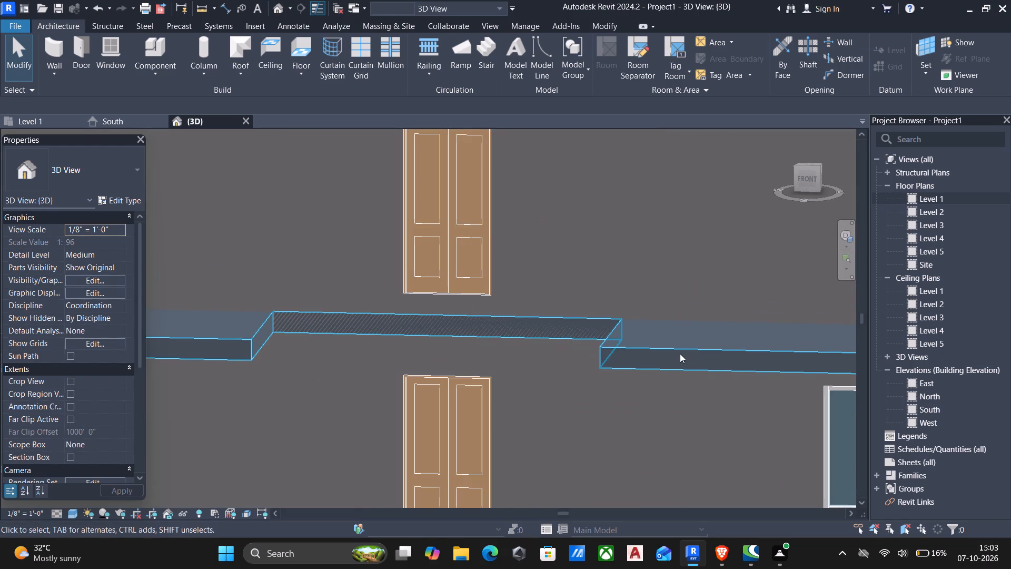
left_click(680, 354)
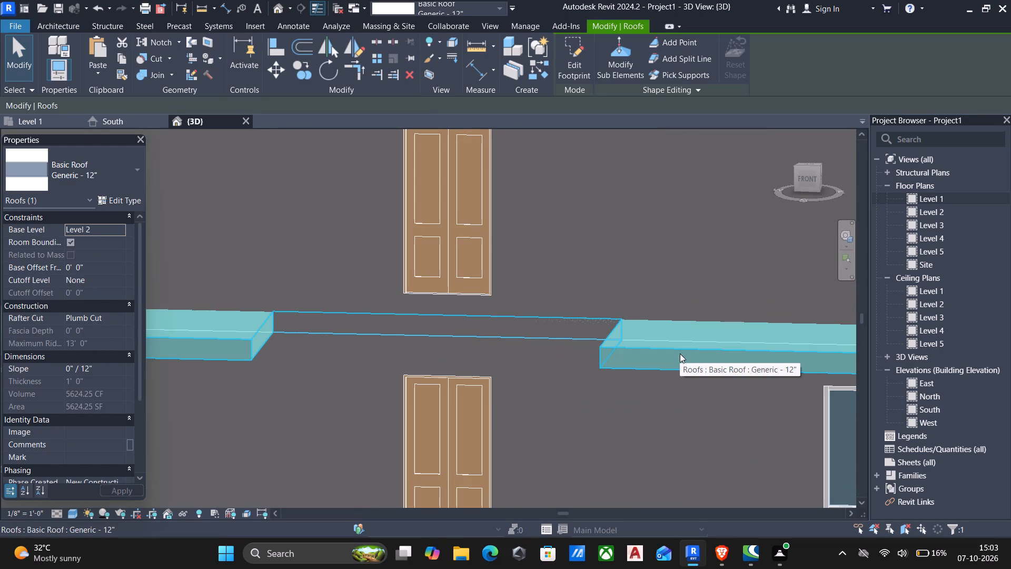
key("Down")
key("Down")
key("Down")
key("Down")
key("Down")
key("Down")
key("Down")
key("Down")
key("Down")
key("Down")
key("Down")
key("Down")
key("Down")
key("Down")
key("Down")
key("Down")
key("Down")
key("Down")
key("Down")
key("Down")
key("Down")
key("Down")
key("Down")
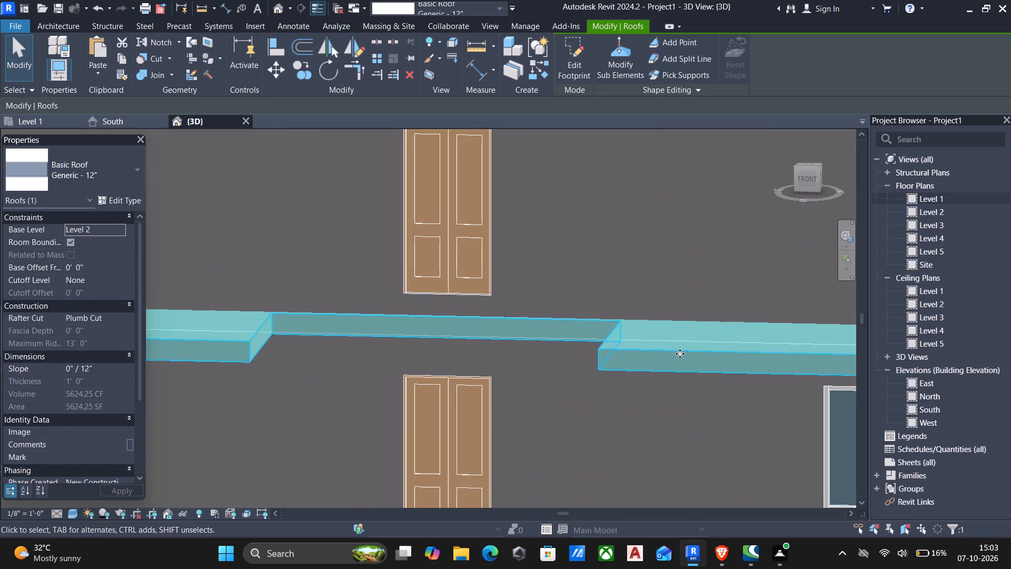
scroll(680, 354, "down", 2)
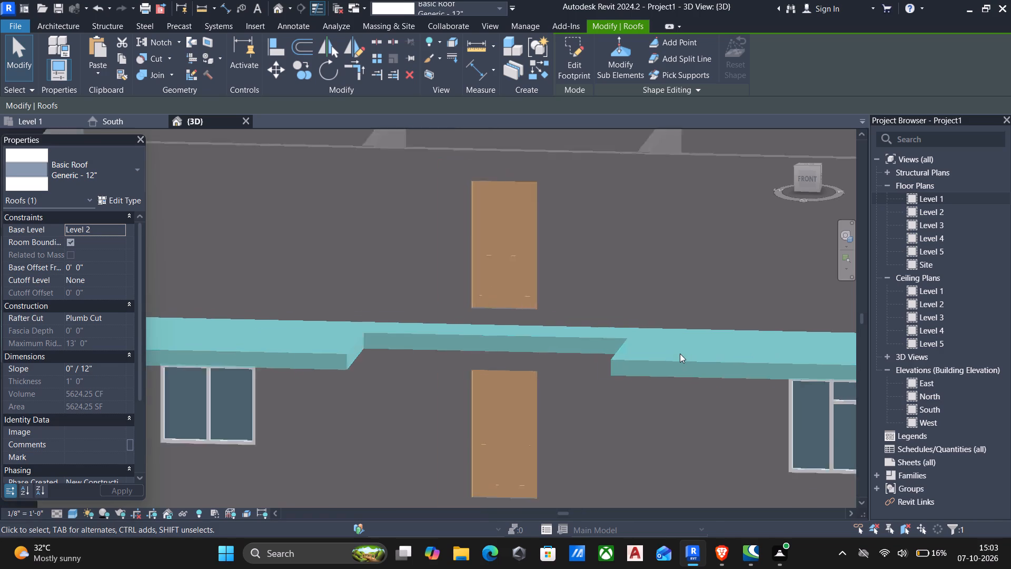
Undo the roof nudges, keeping the roof at its original position and the copied 9" walls on Level 2.
scroll(680, 354, "down", 2)
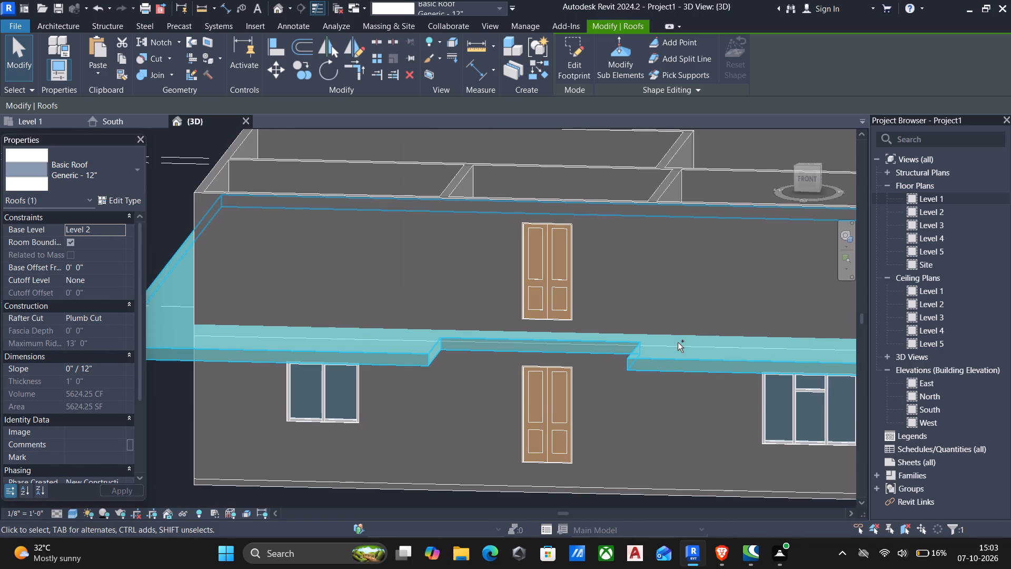
key("ctrl+z")
key("ctrl+z")
key("ctrl+z")
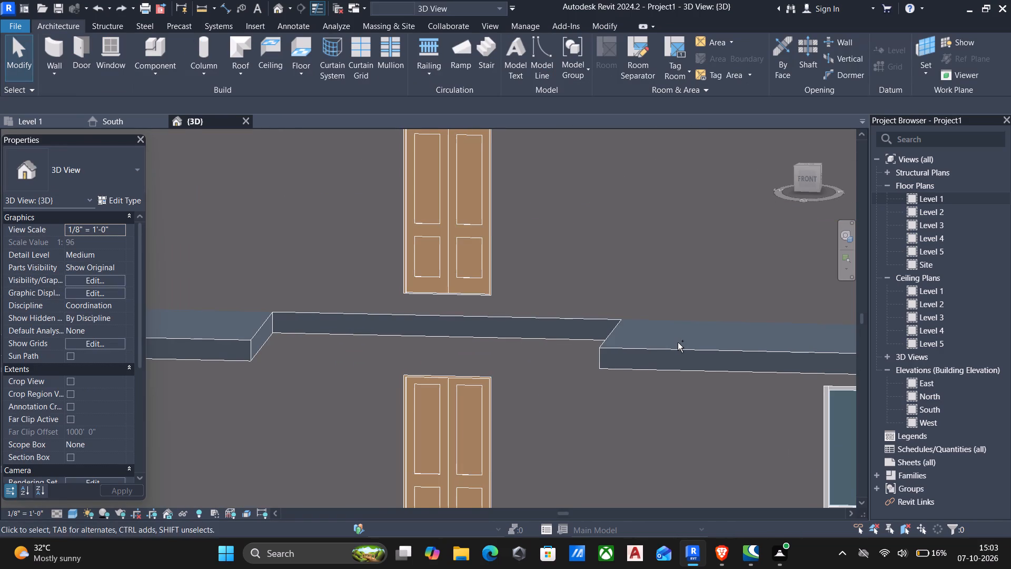
key("ctrl+z")
key("ctrl+z")
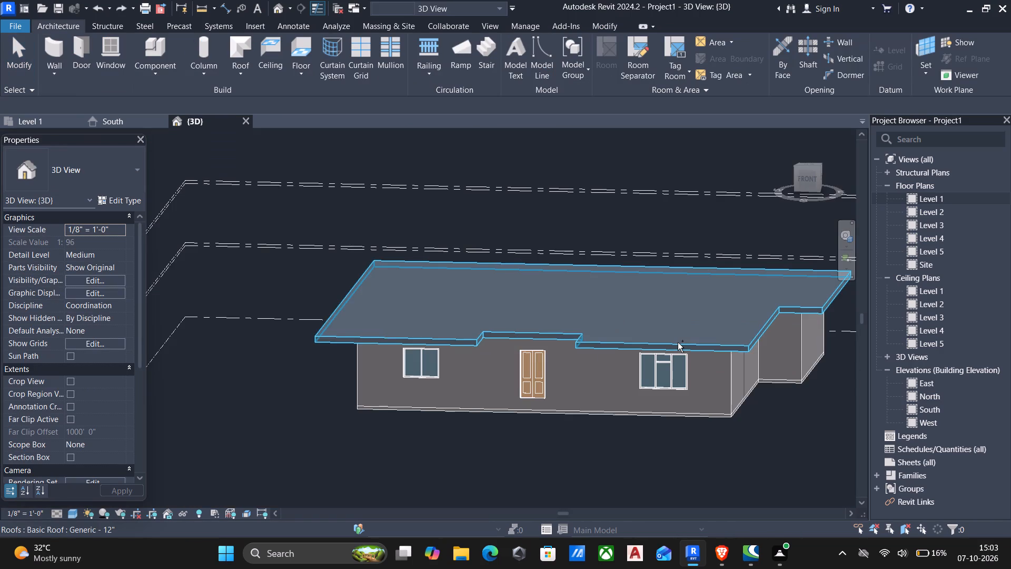
key("ctrl+y")
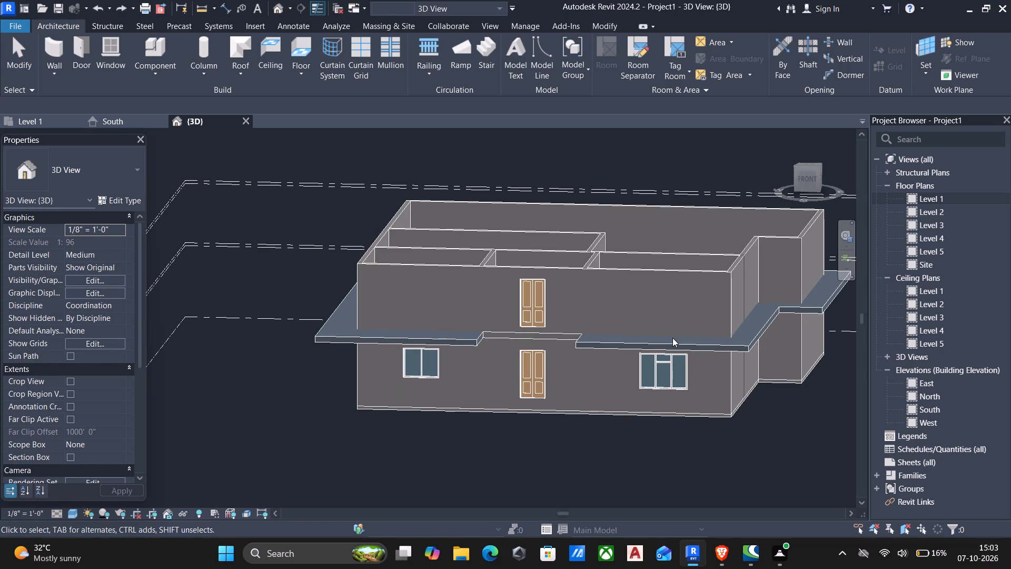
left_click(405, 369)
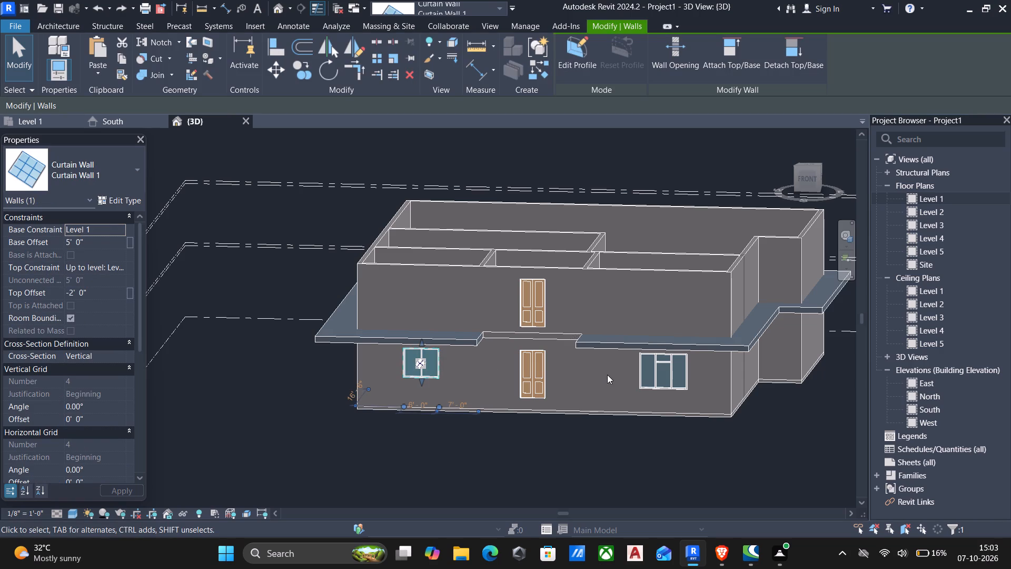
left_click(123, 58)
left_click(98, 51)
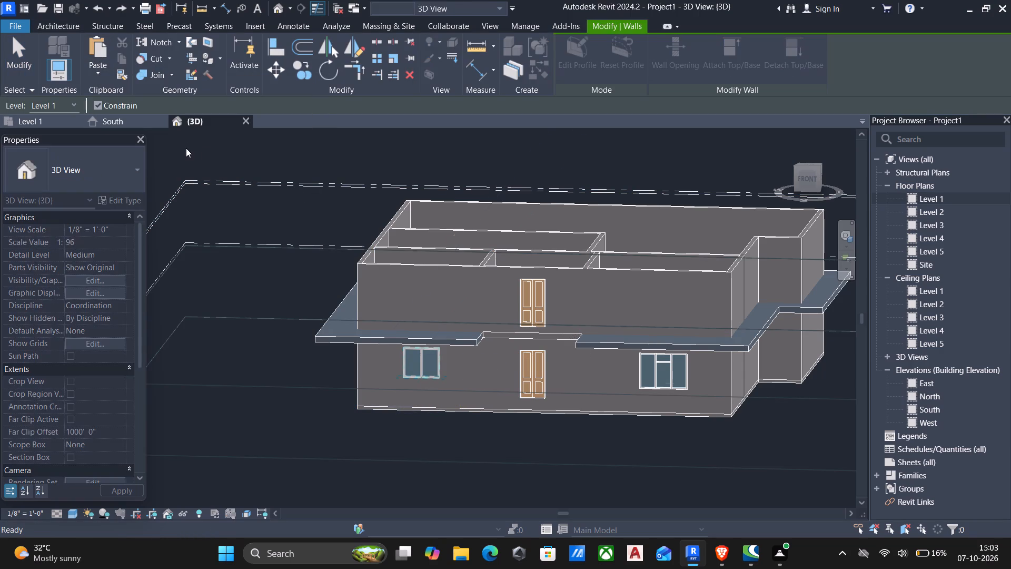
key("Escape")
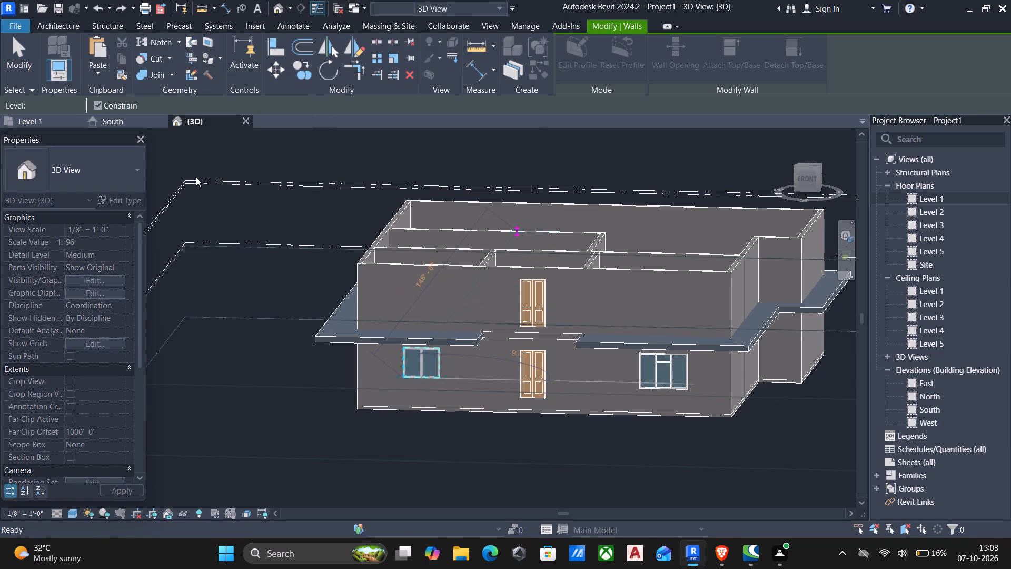
Copy the two-pane curtain-wall window on the ground-floor front wall and paste it aligned to Level 2.
left_click(408, 354)
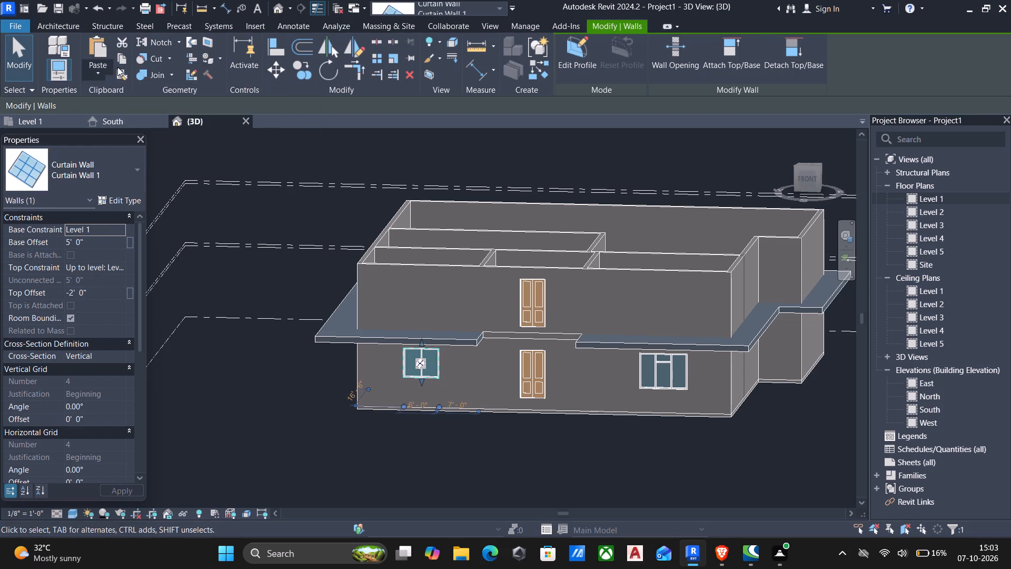
left_click(125, 61)
left_click(93, 73)
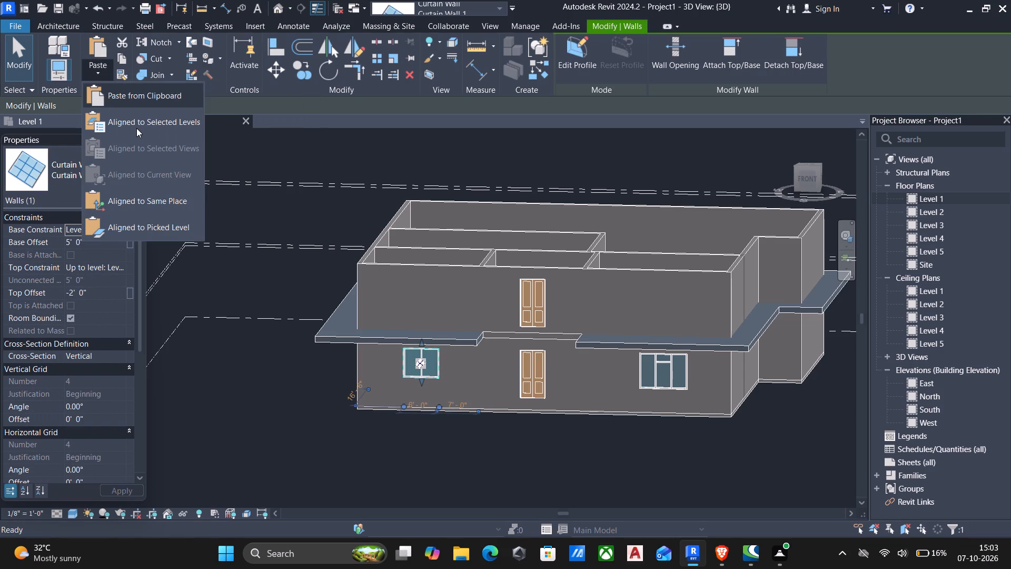
left_click(132, 124)
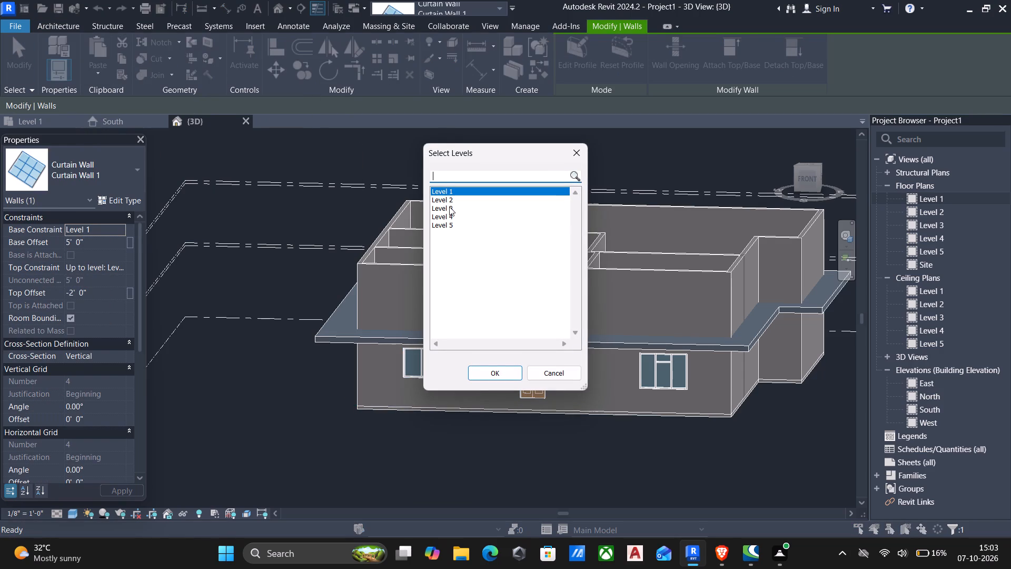
left_click(448, 201)
left_click(484, 372)
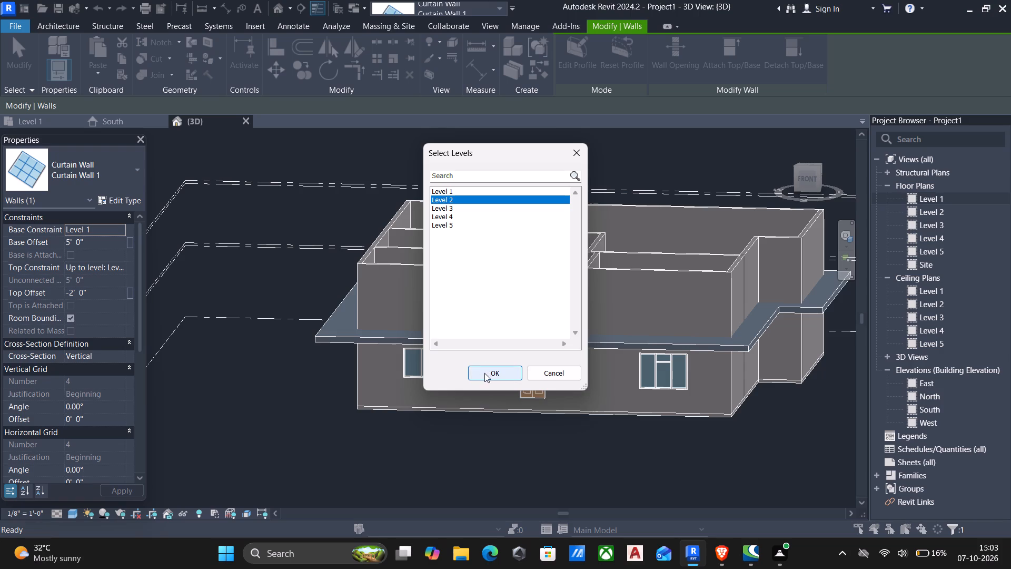
key("Escape")
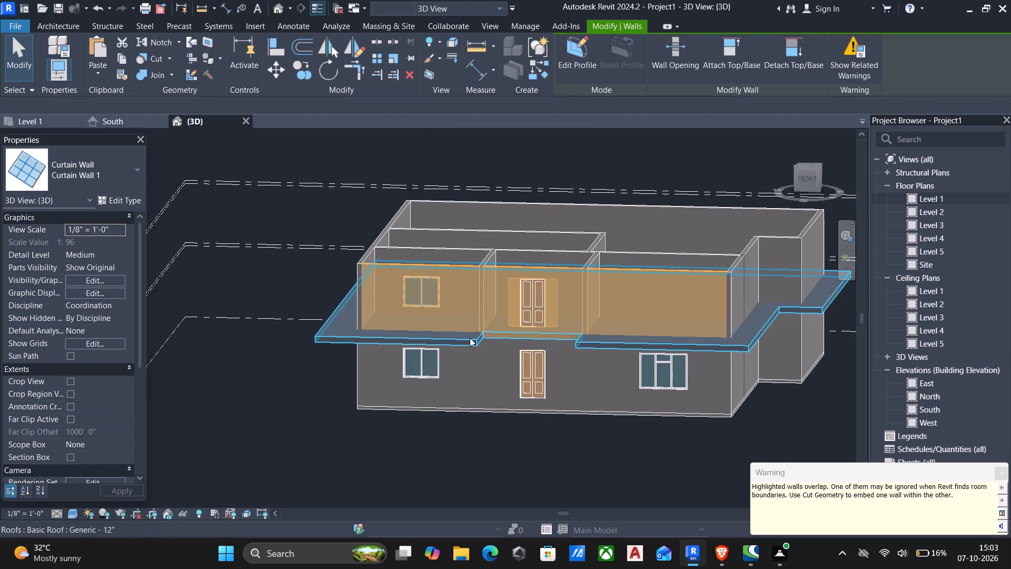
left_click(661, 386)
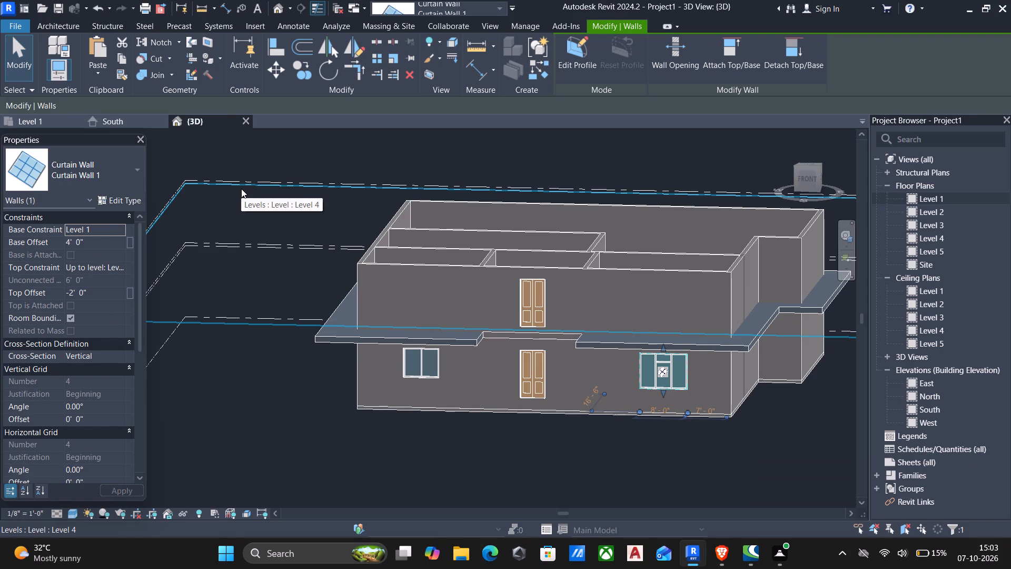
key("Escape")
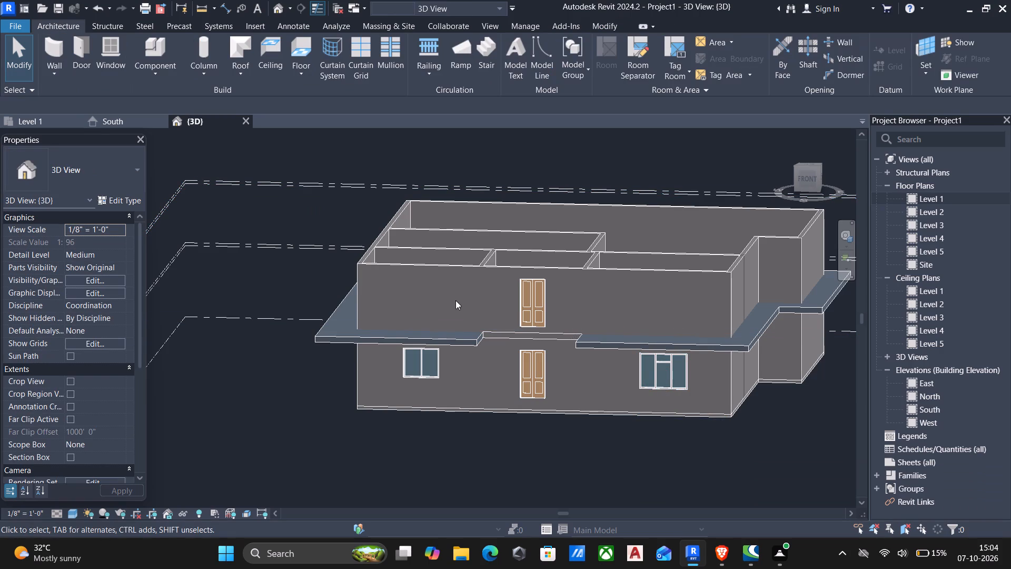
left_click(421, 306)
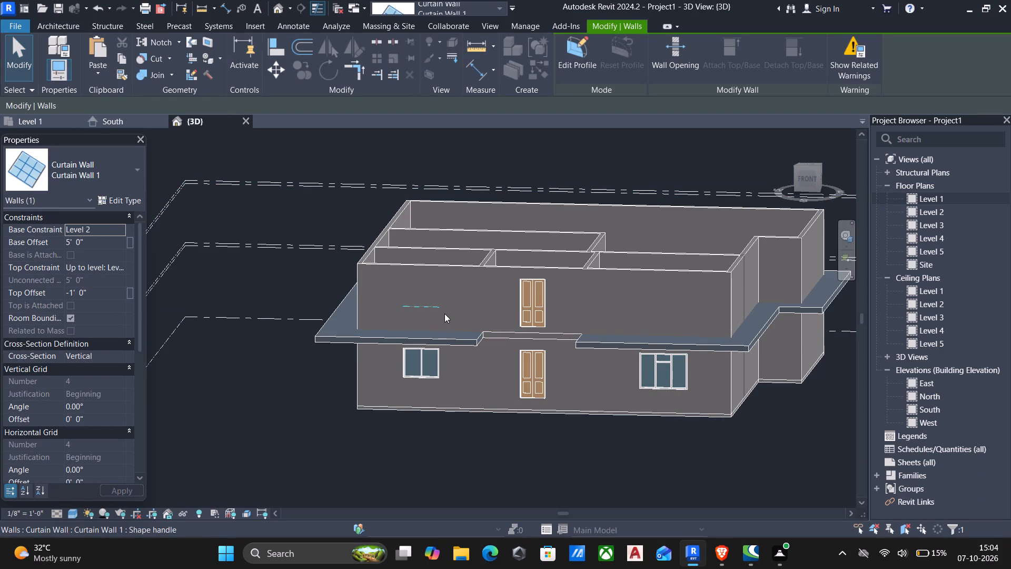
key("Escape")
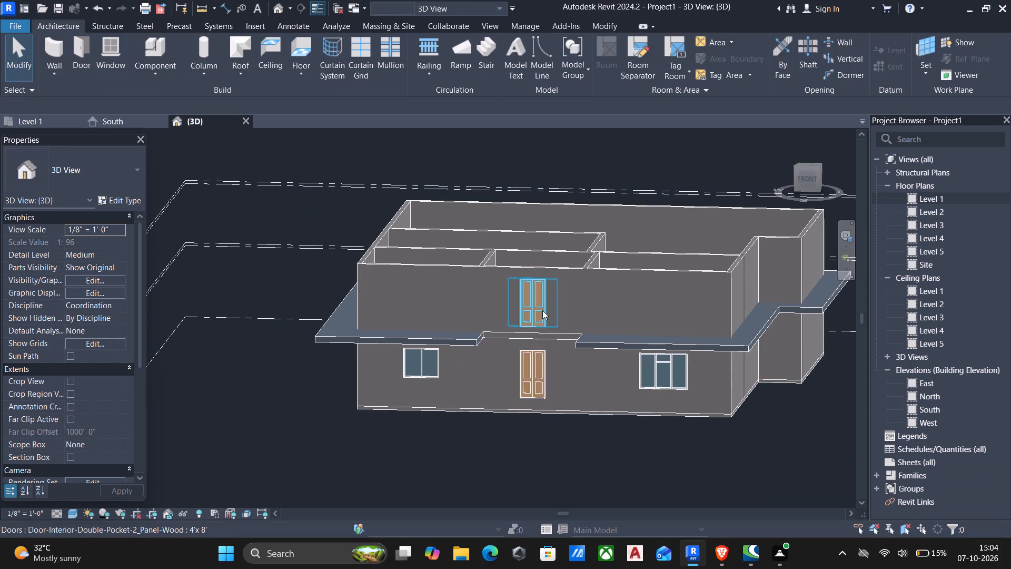
Delete the double-panel wood door from the Level 2 front wall, above the entrance.
scroll(541, 308, "up", 4)
left_click(527, 296)
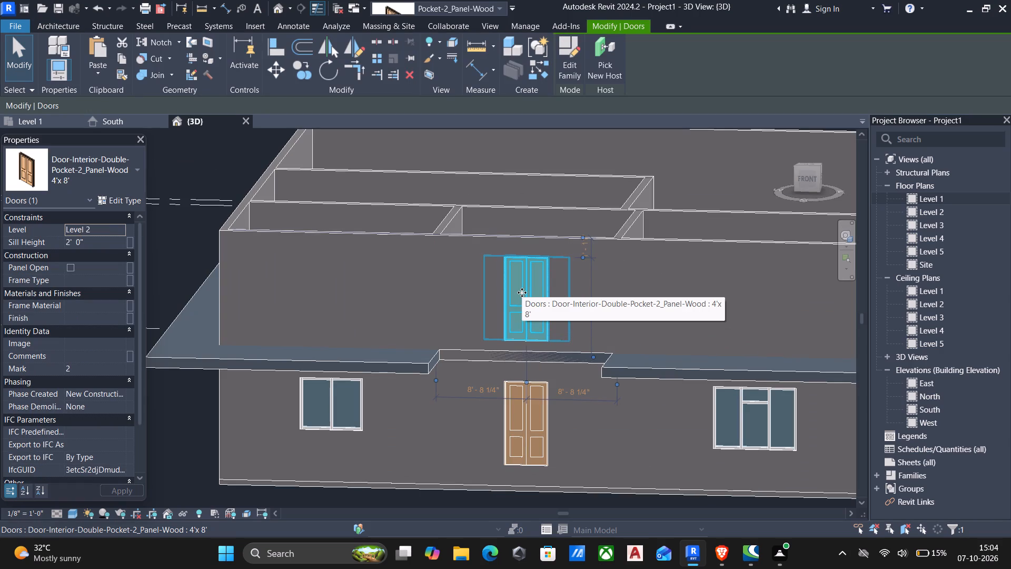
key("Delete")
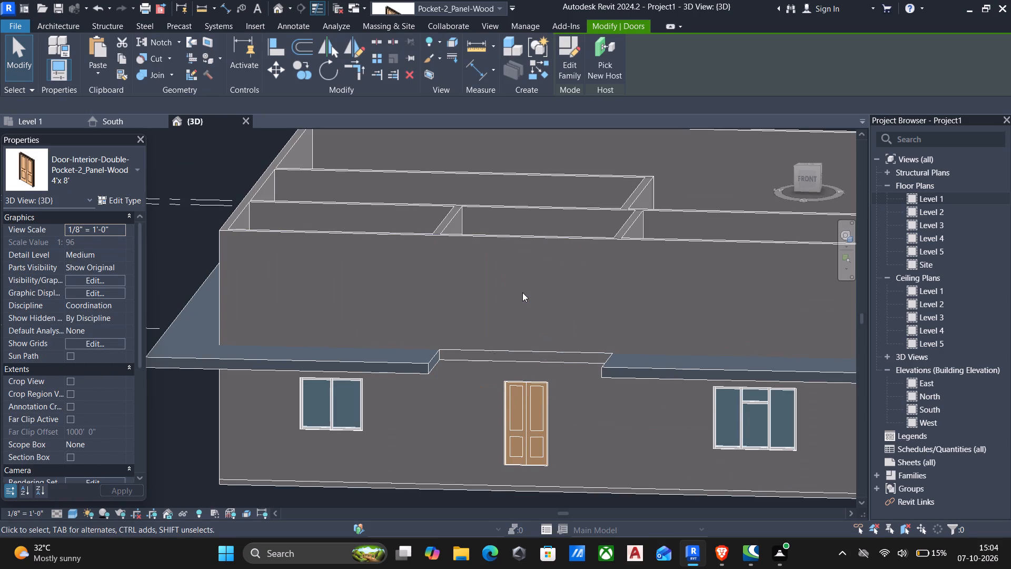
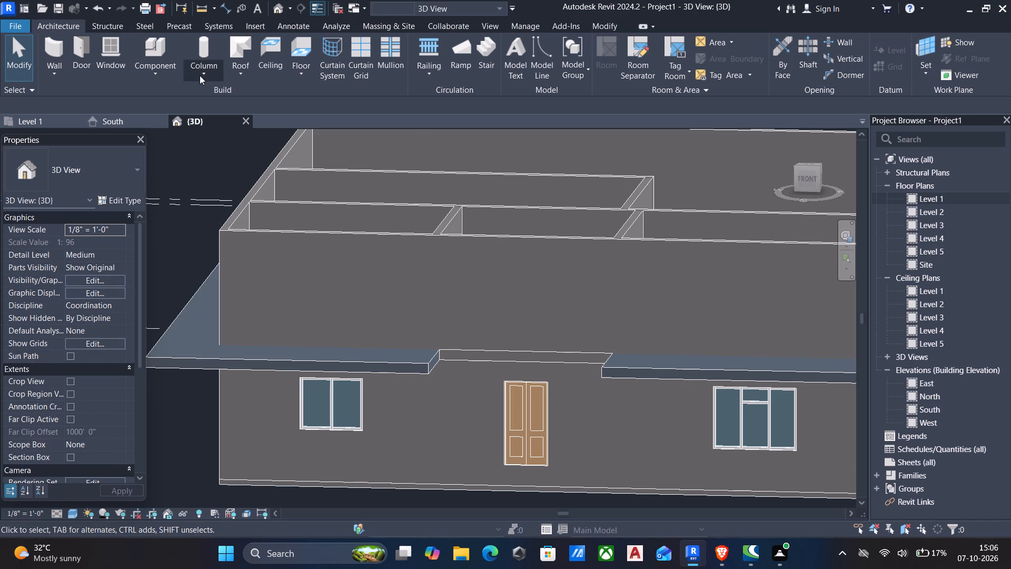
Start an in-place model in the Generic Models category, keeping the default name.
left_click(152, 74)
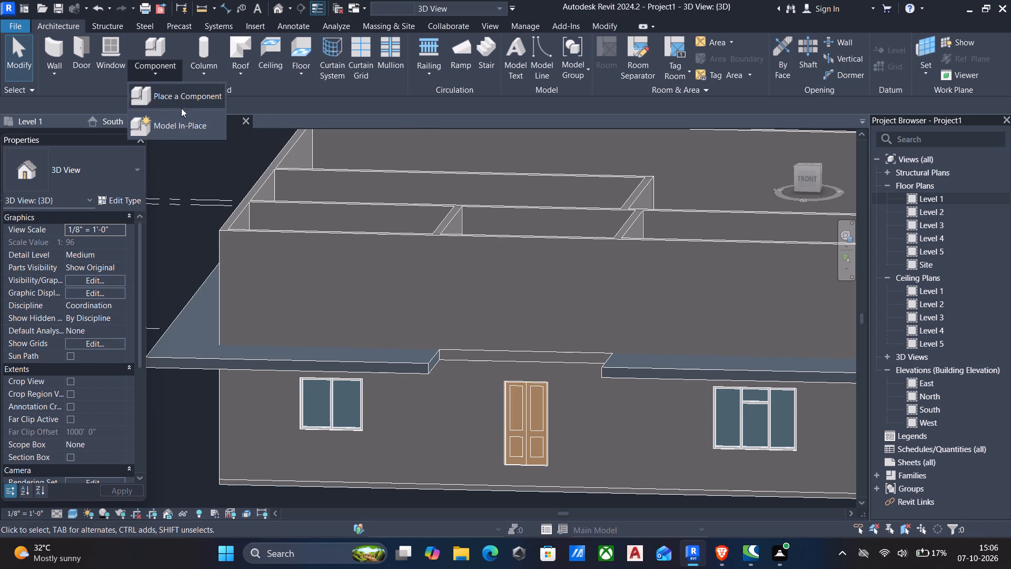
left_click(181, 123)
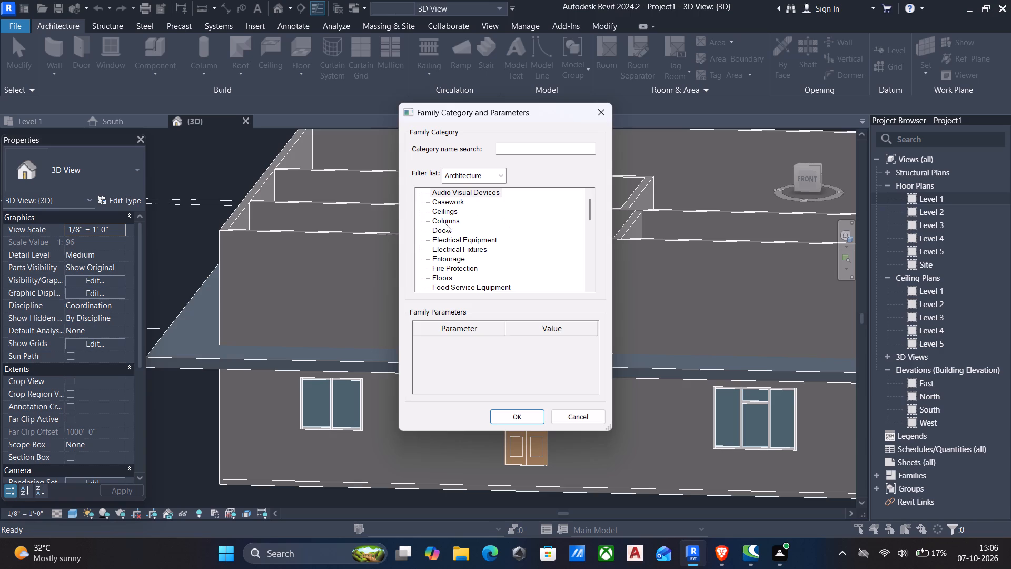
scroll(463, 245, "down", 3)
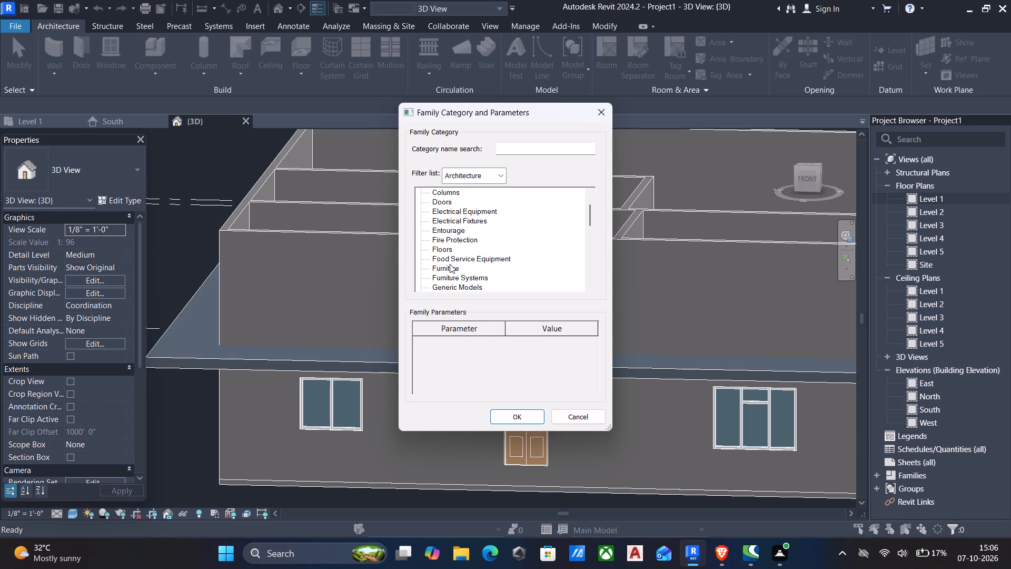
scroll(450, 264, "down", 2)
left_click(454, 264)
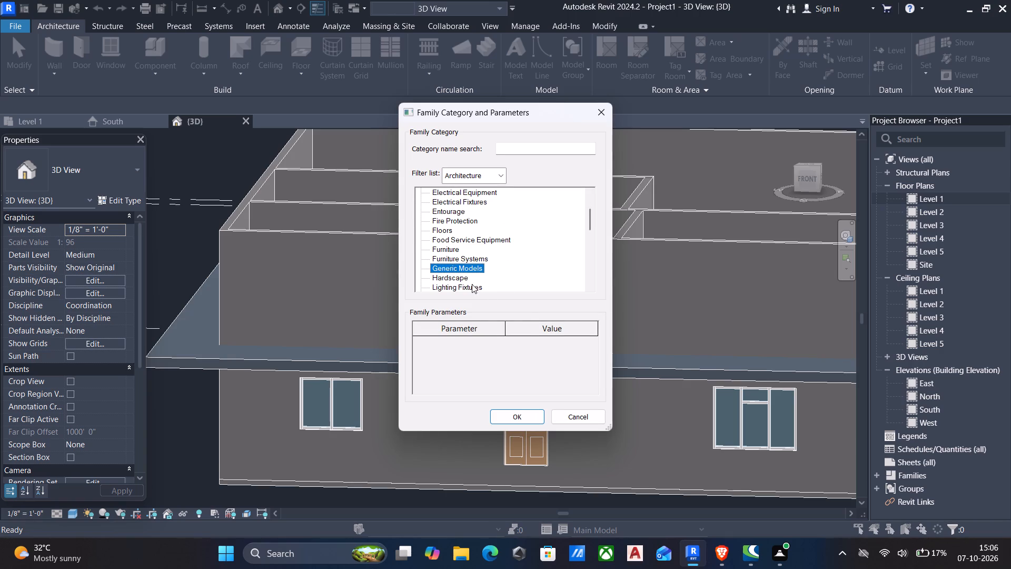
left_click(516, 414)
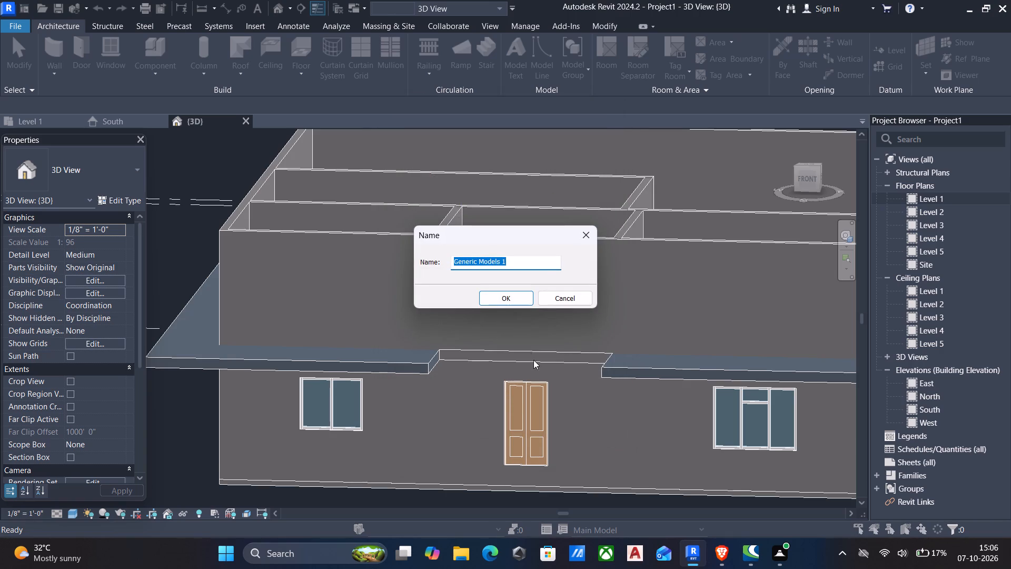
left_click(491, 299)
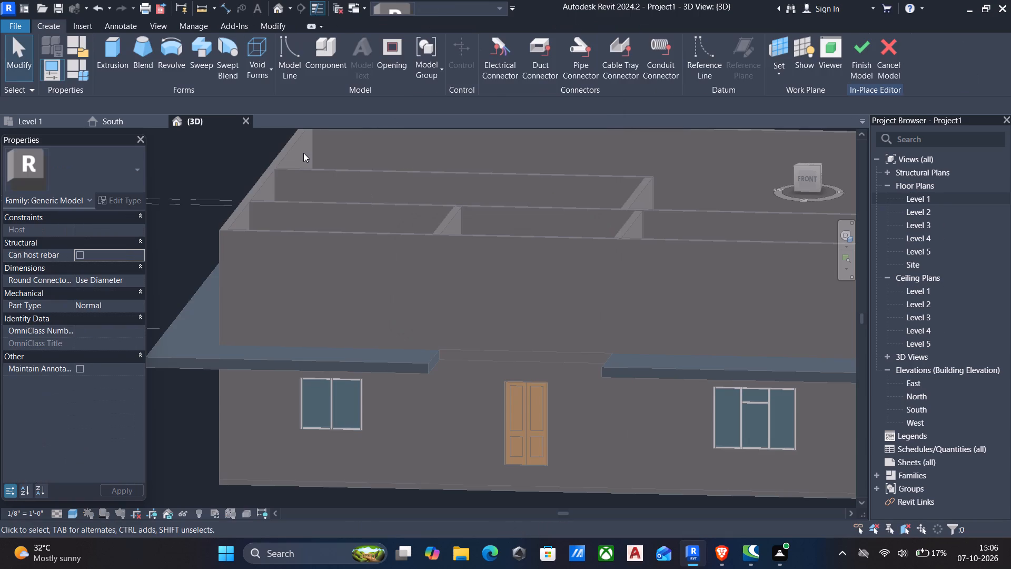
Start a solid extrusion on the recessed roof-edge face above the entrance and sketch a rectangle about 16' 7 1/2" wide by 23' high.
left_click(108, 48)
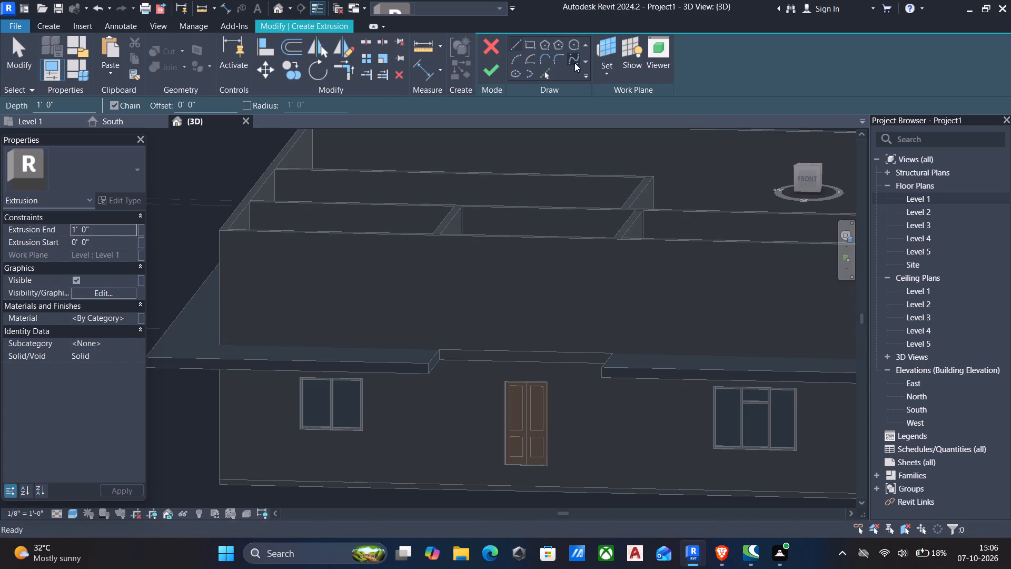
left_click(602, 74)
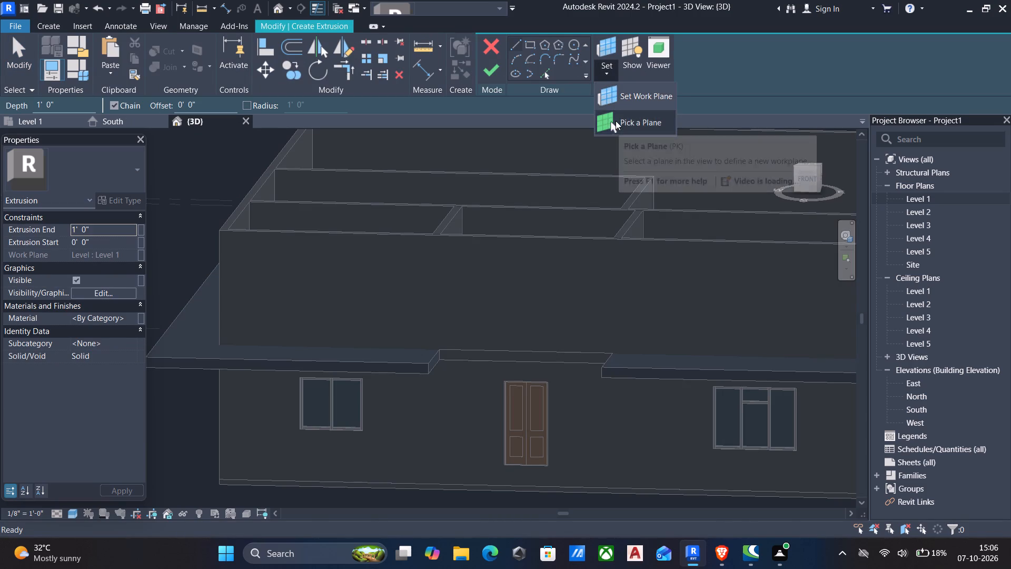
left_click(616, 121)
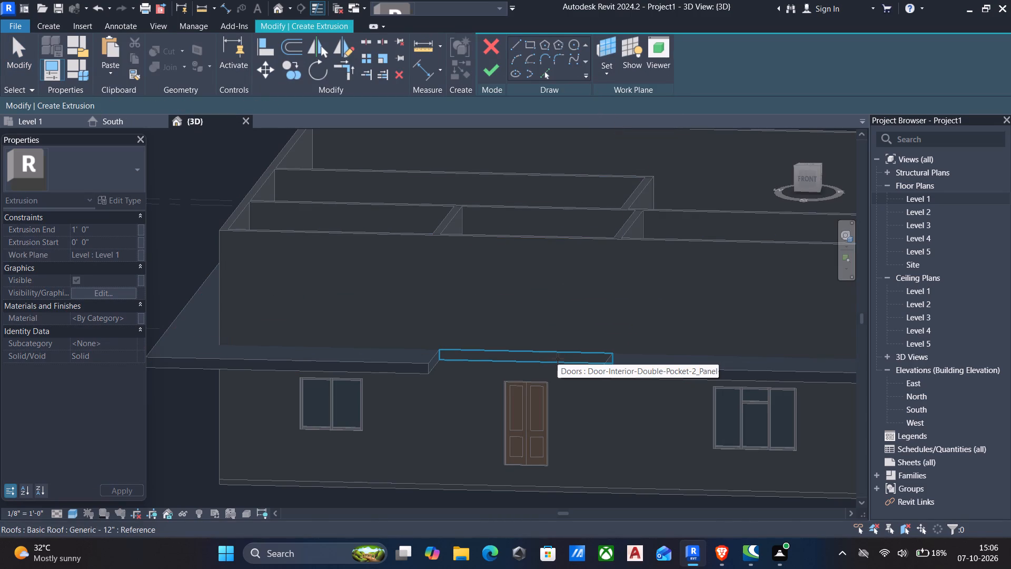
left_click(558, 359)
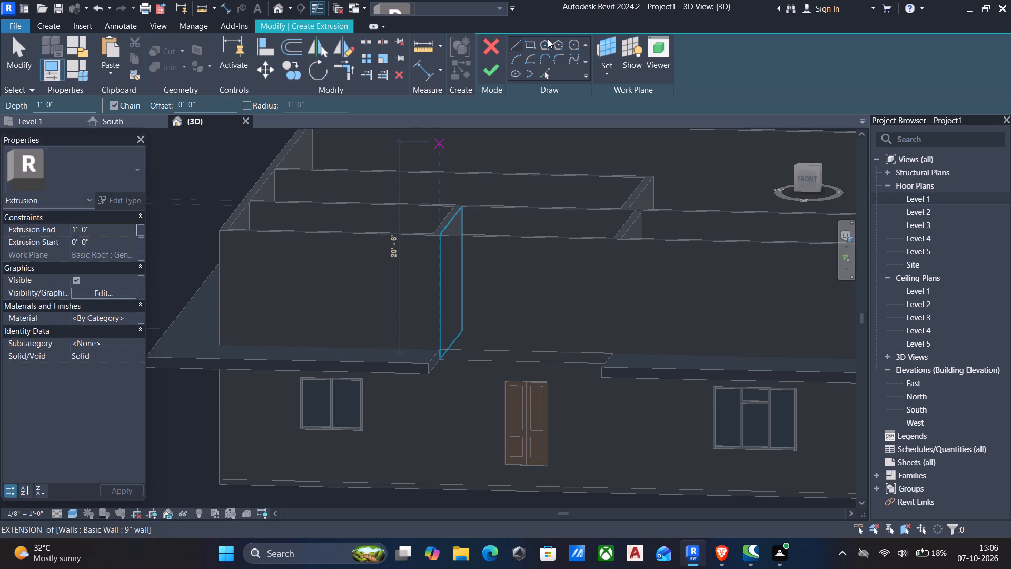
left_click(526, 45)
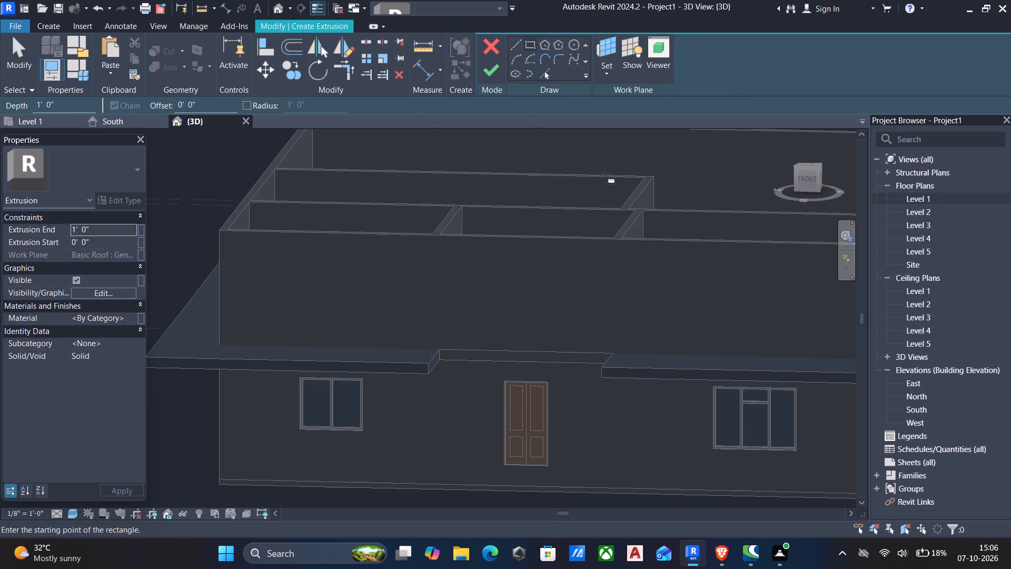
left_click(804, 183)
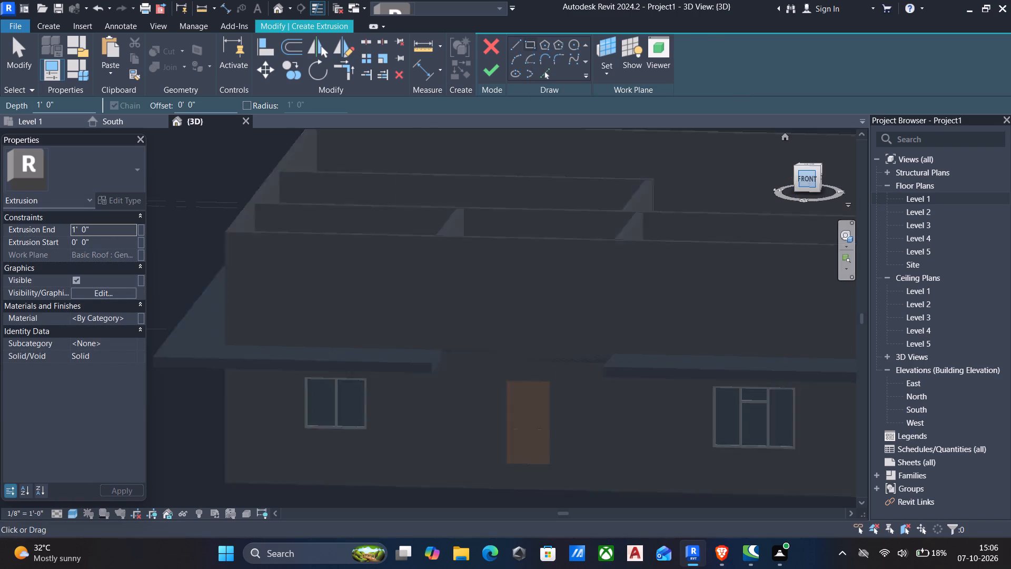
scroll(419, 309, "up", 5)
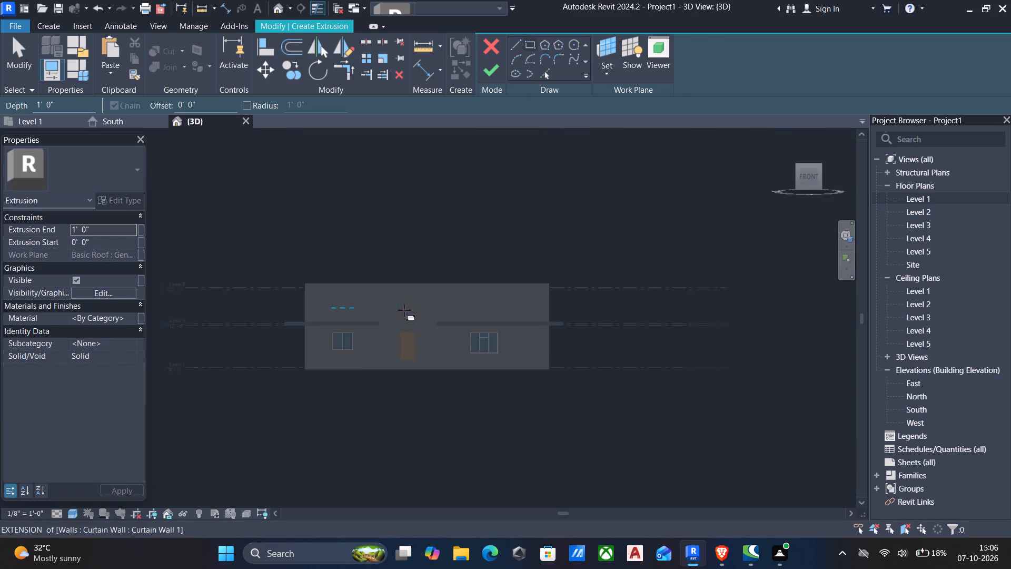
scroll(393, 323, "up", 5)
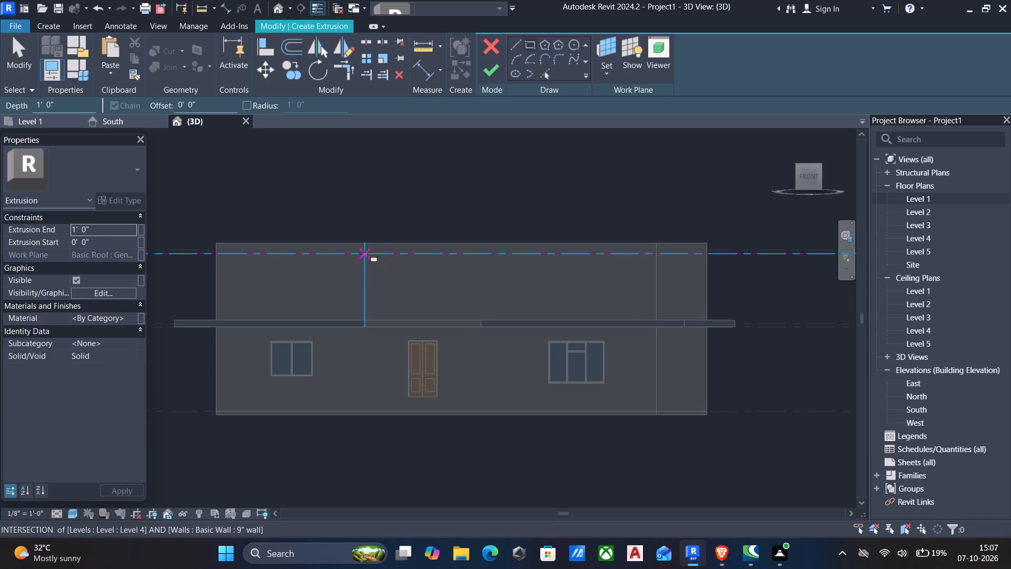
left_click(368, 252)
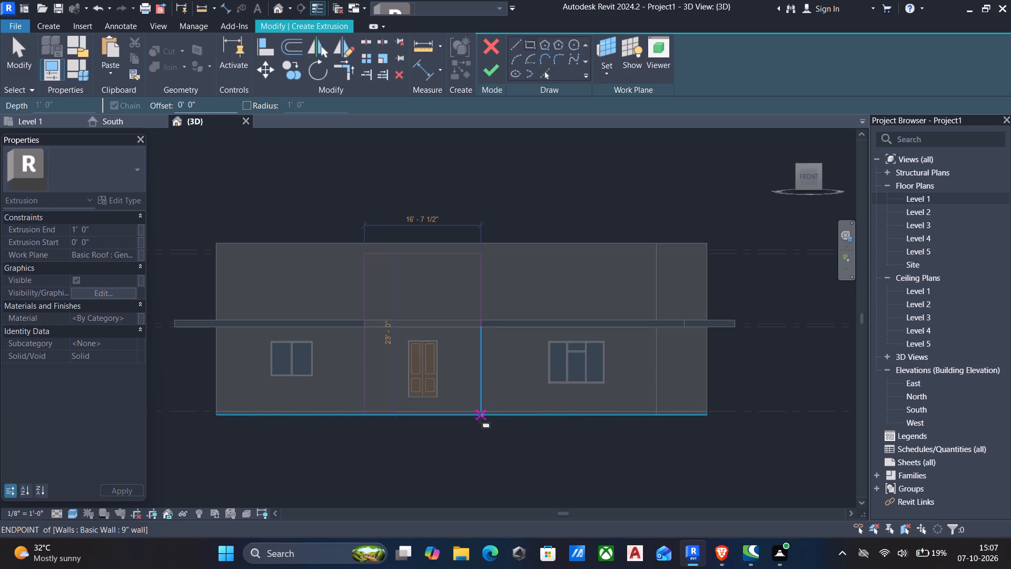
left_click(480, 418)
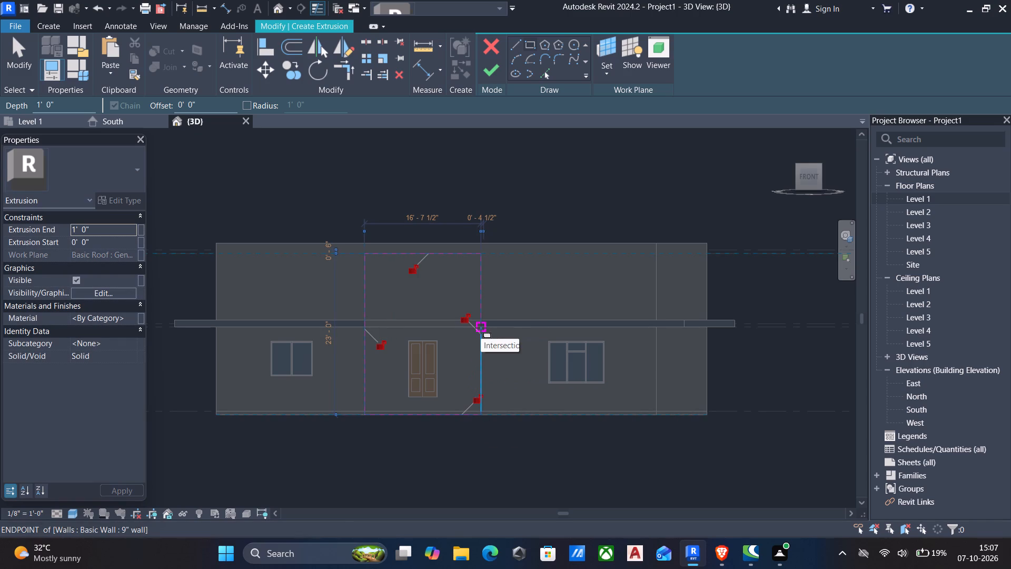
key("Escape")
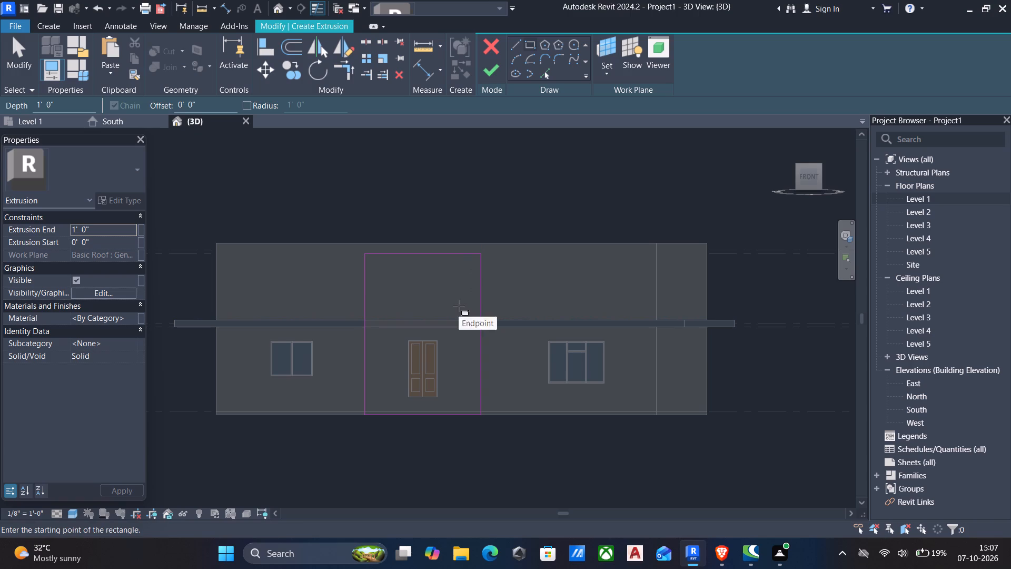
key("Escape")
Raise the rectangle's top edge above the walls to a total height of 30' 0" and finish the extrusion sketch.
left_click_drag(448, 273, 428, 224)
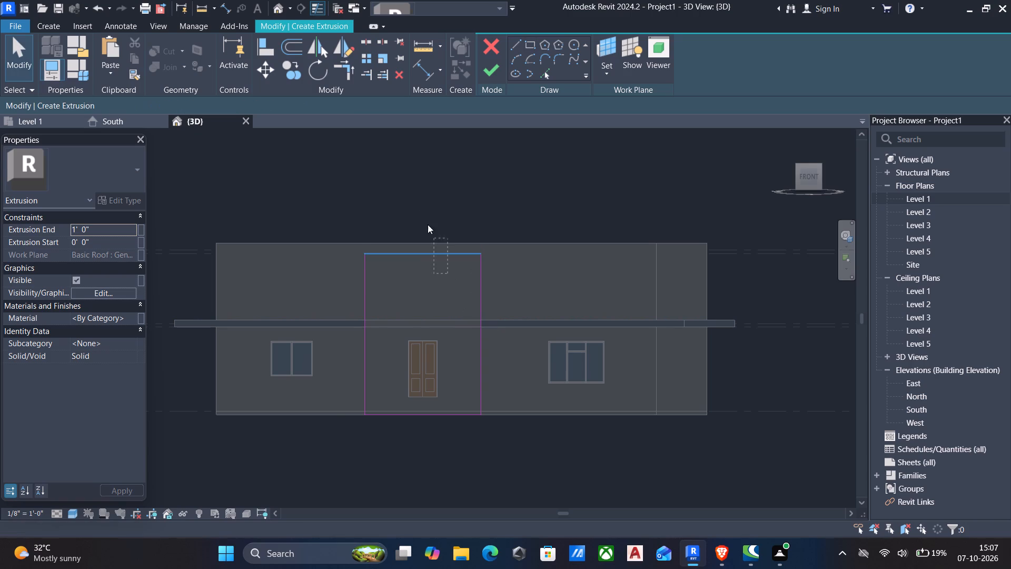
left_click_drag(428, 224, 413, 205)
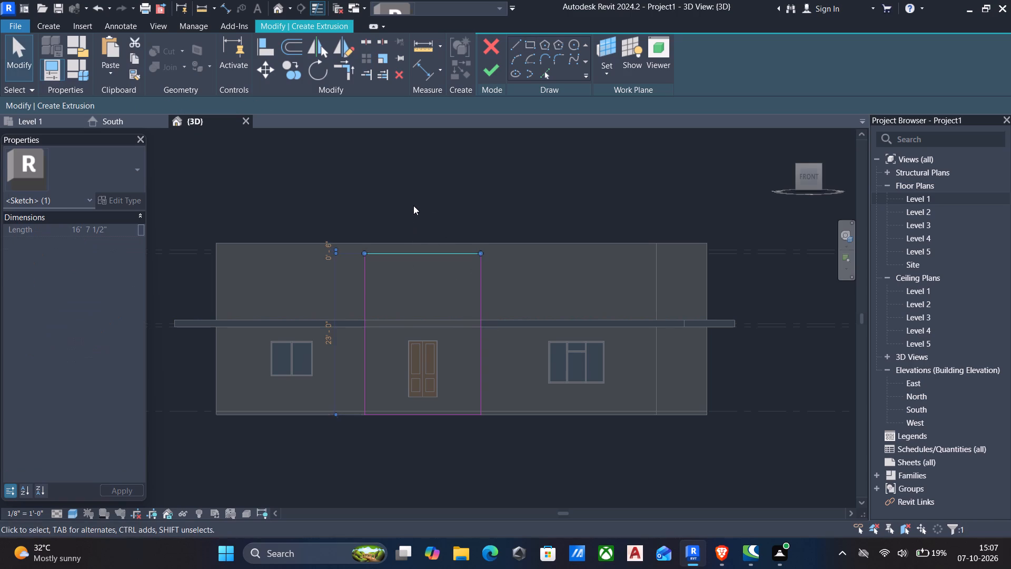
key("Up")
key("Up")
key("Up")
key("Up")
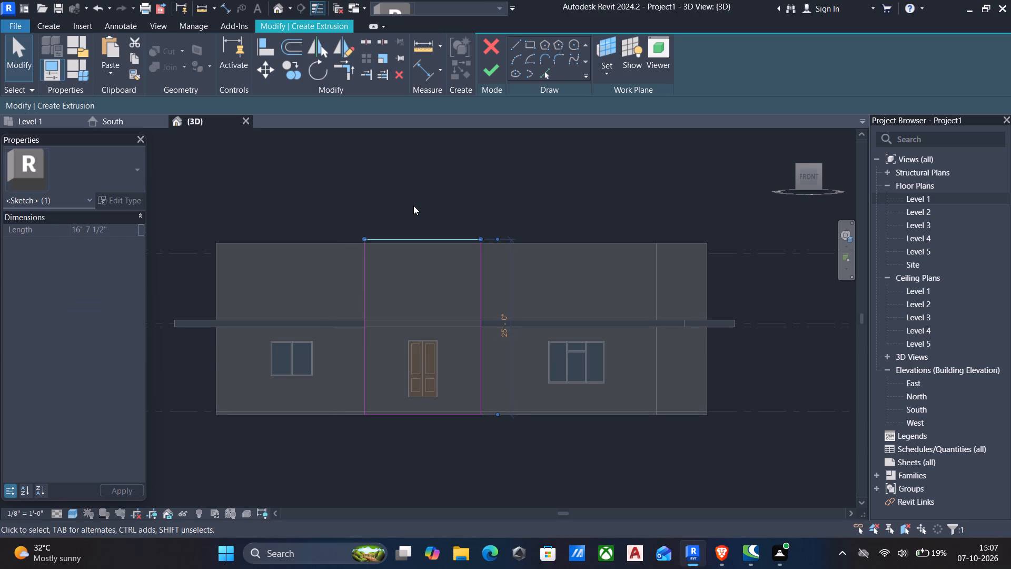
key("Up")
key("Up")
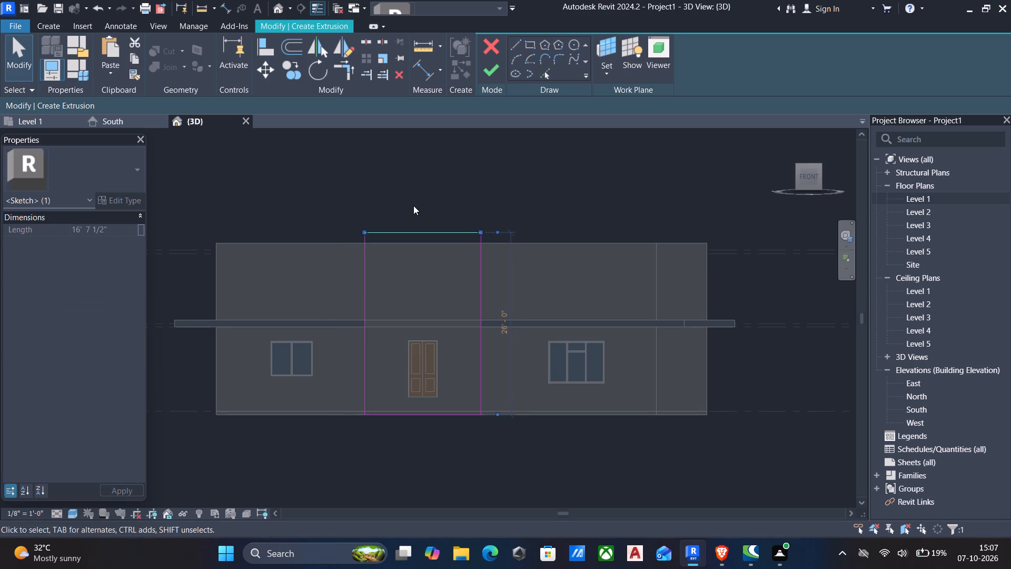
key("Up")
key("Up")
key("Up")
key("Up")
key("Up")
key("Up")
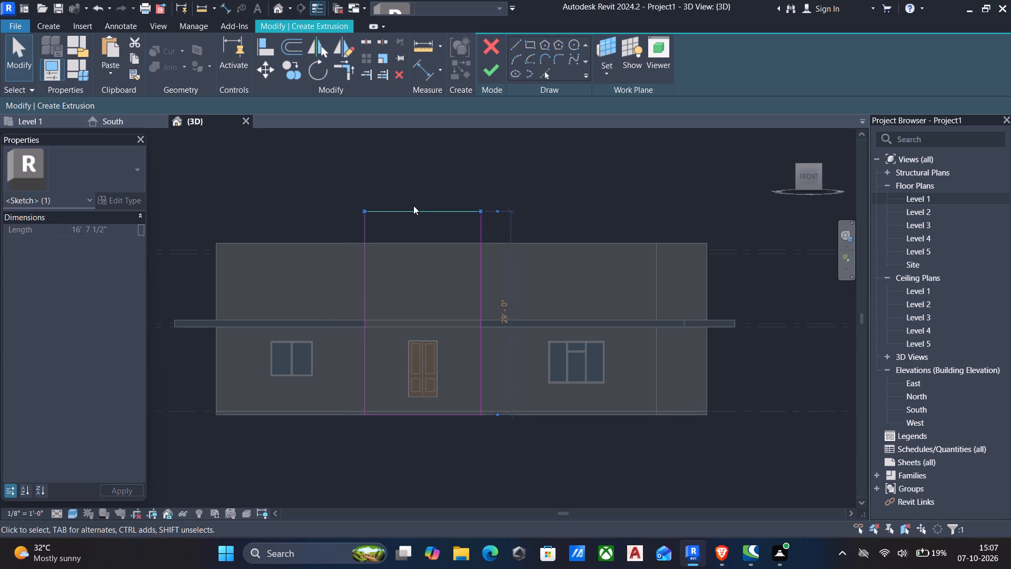
key("Up")
key("Up")
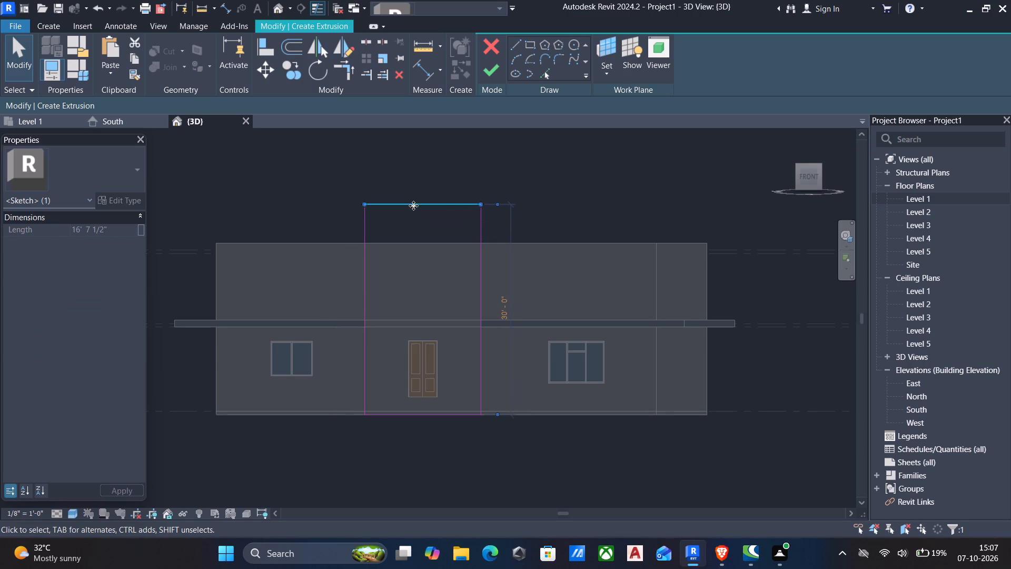
key("Down")
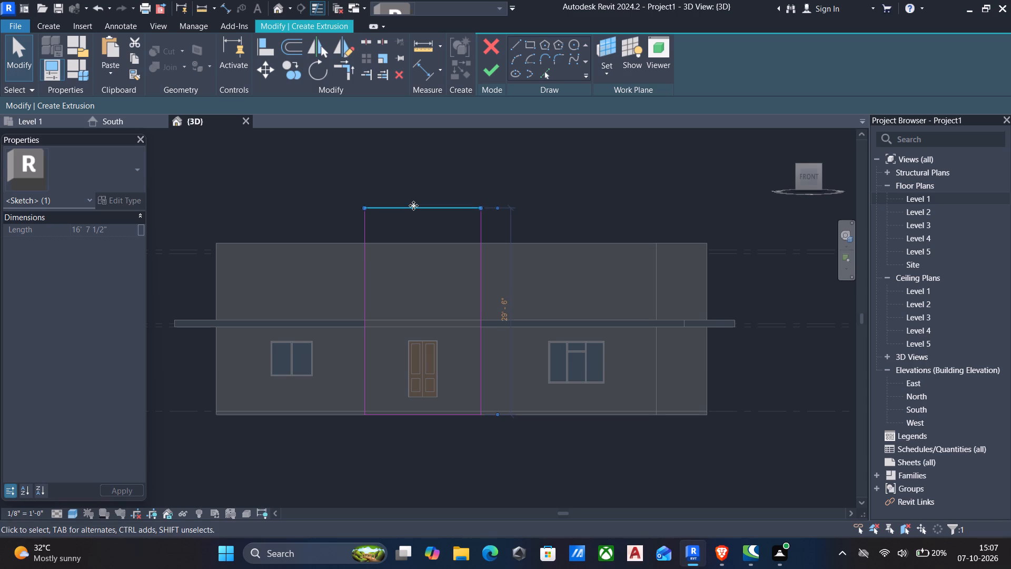
key("Up")
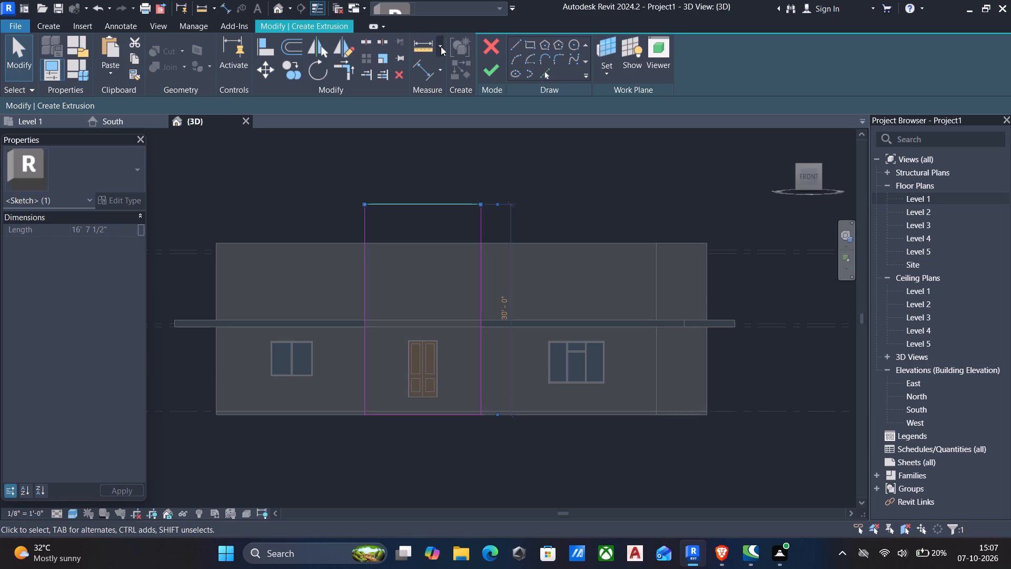
left_click(484, 74)
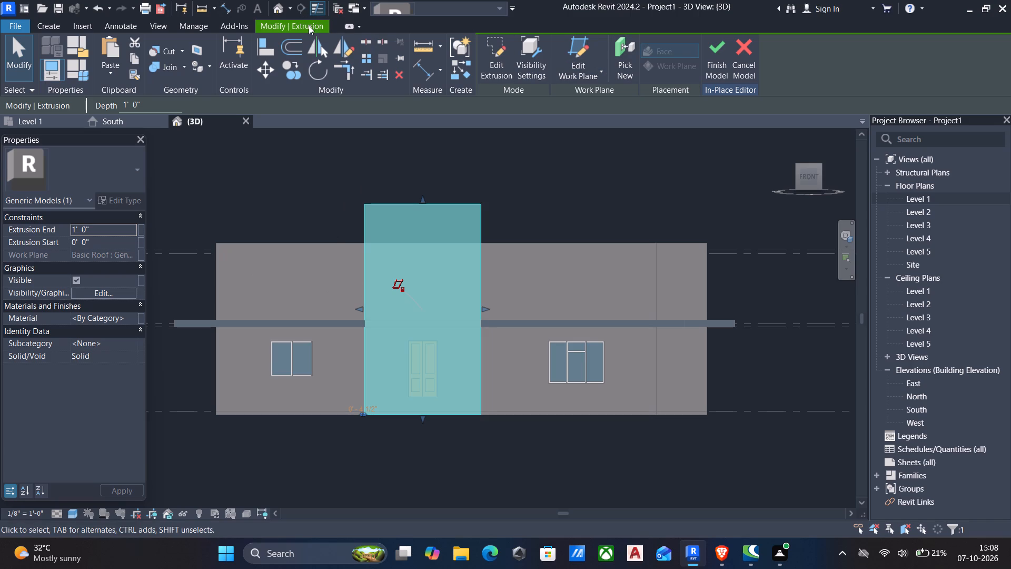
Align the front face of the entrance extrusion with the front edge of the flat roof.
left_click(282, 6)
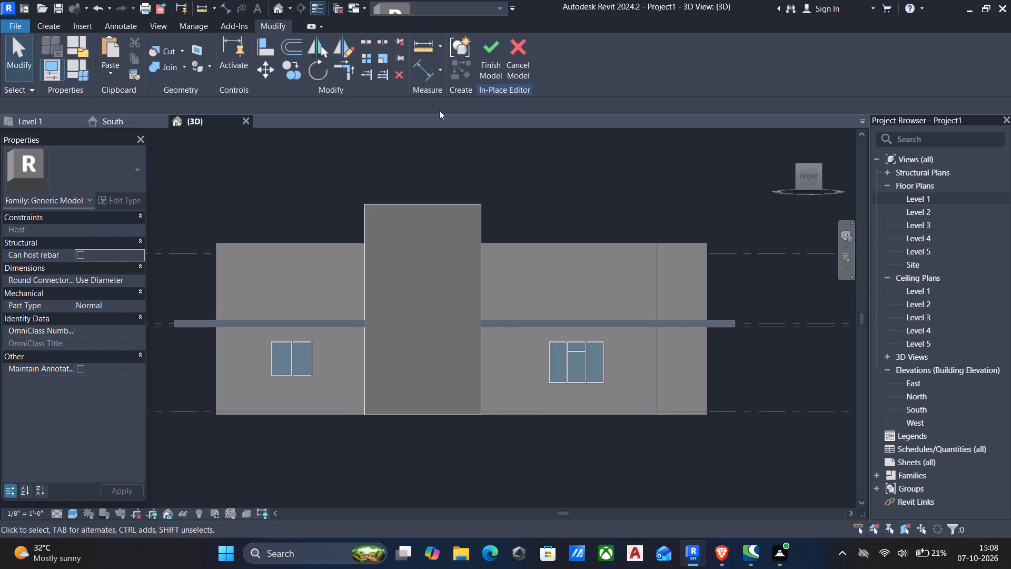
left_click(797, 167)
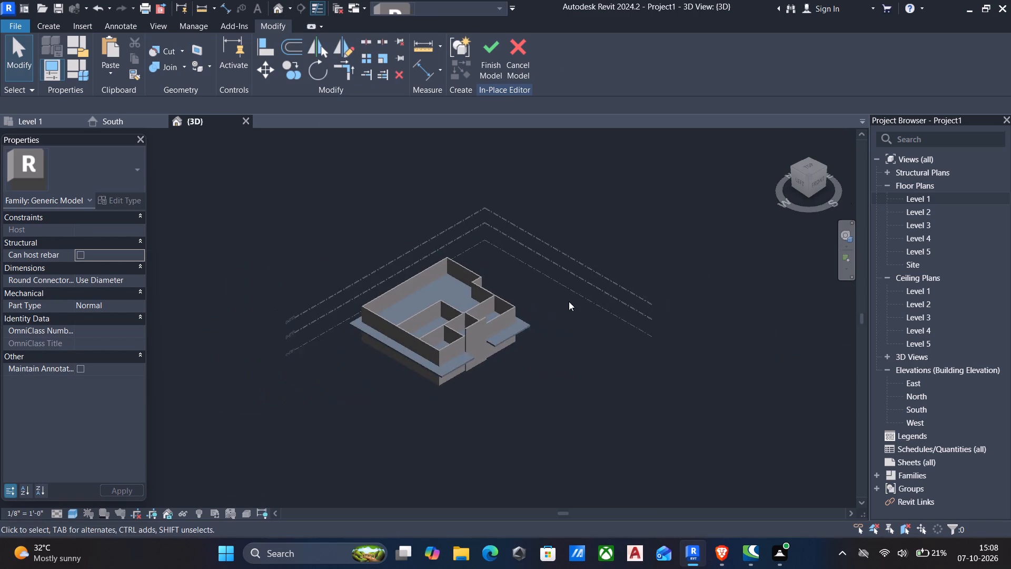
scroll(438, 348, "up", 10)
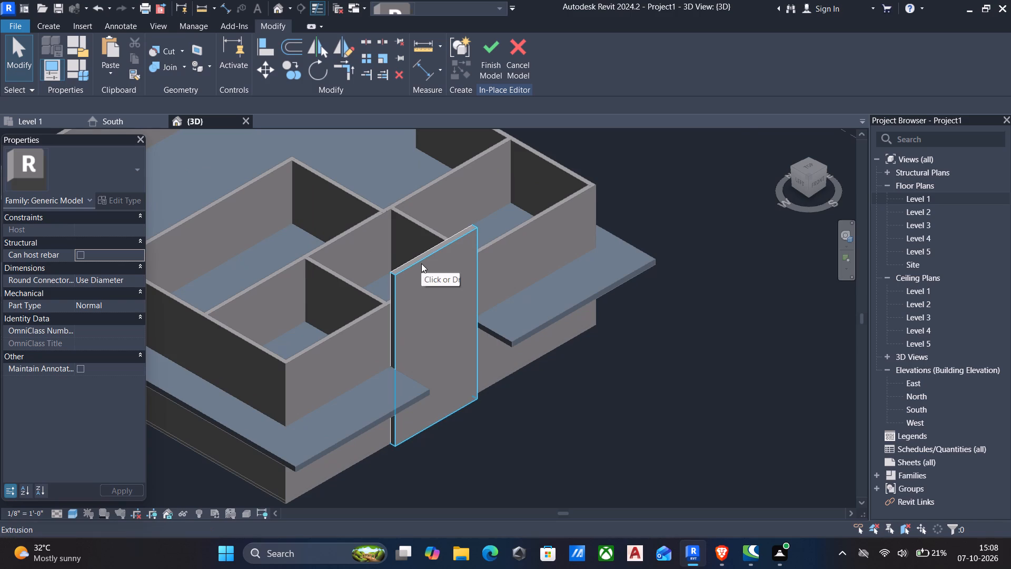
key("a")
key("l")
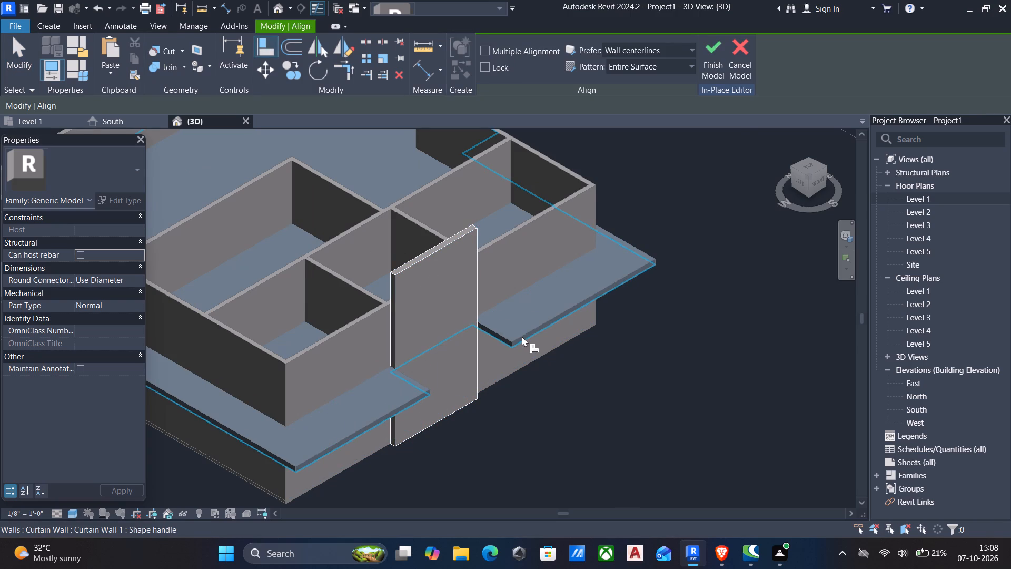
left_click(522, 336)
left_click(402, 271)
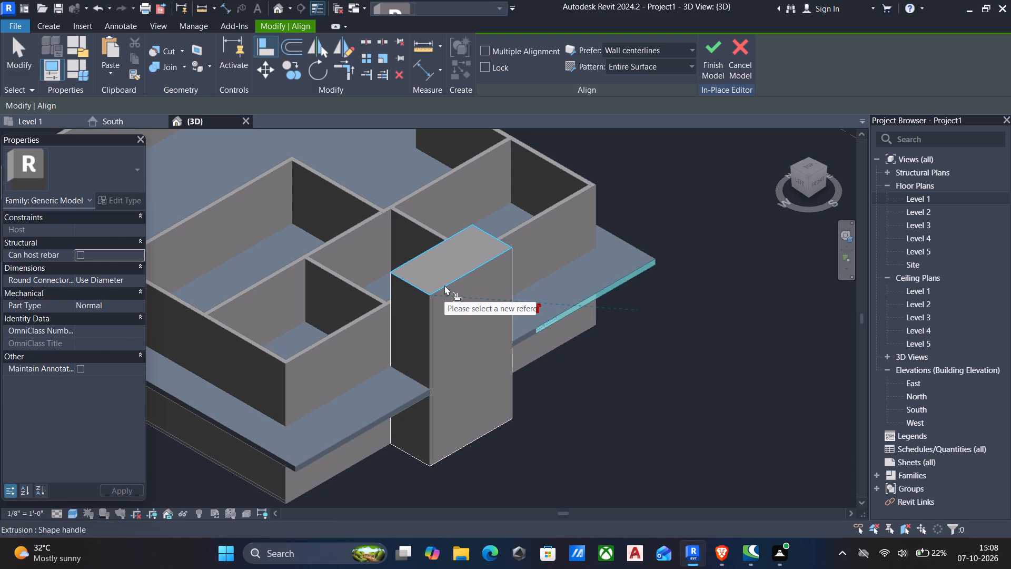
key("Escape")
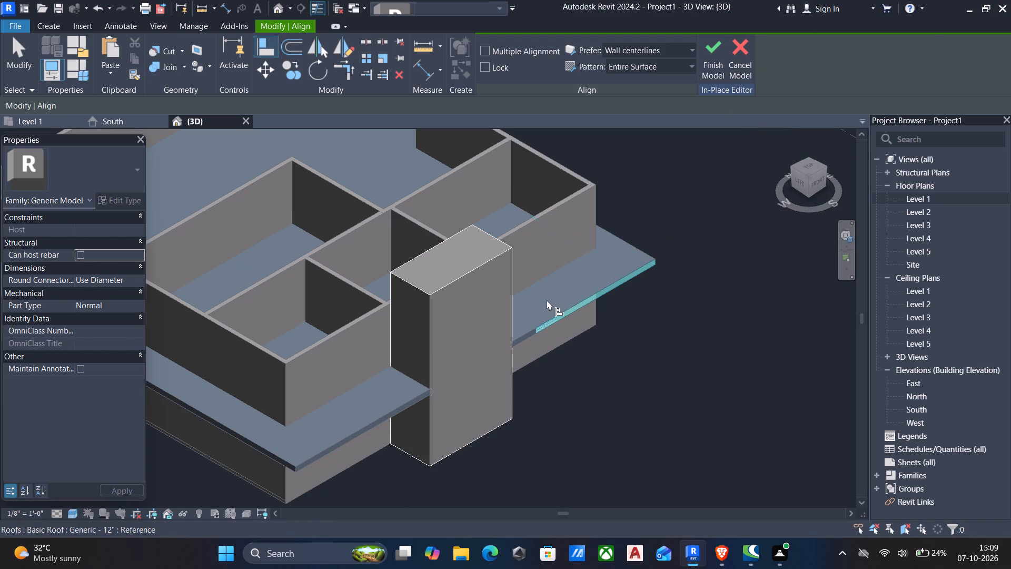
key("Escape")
Set the entrance block's Extrusion End to 6'.
left_click(477, 270)
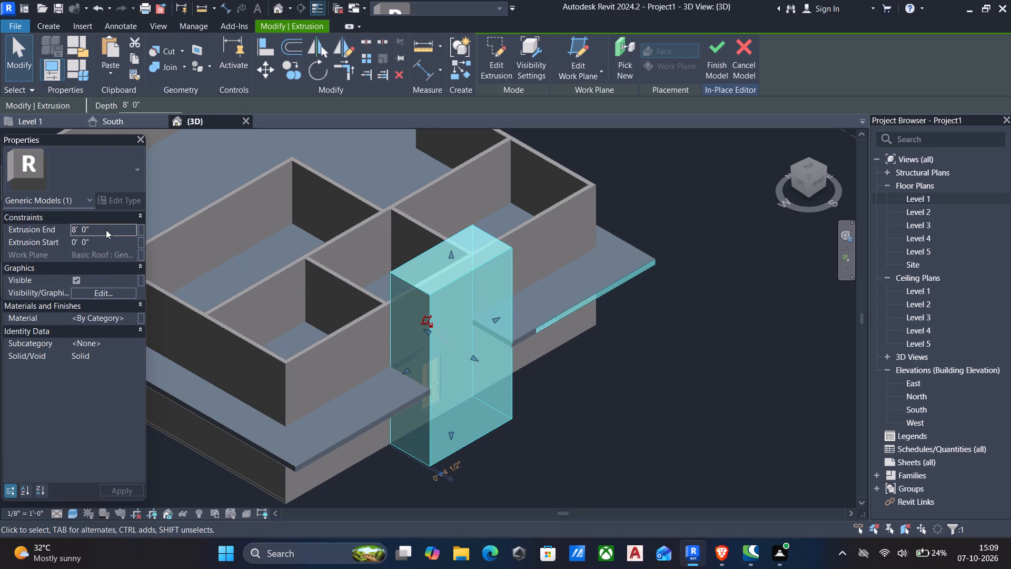
left_click(106, 230)
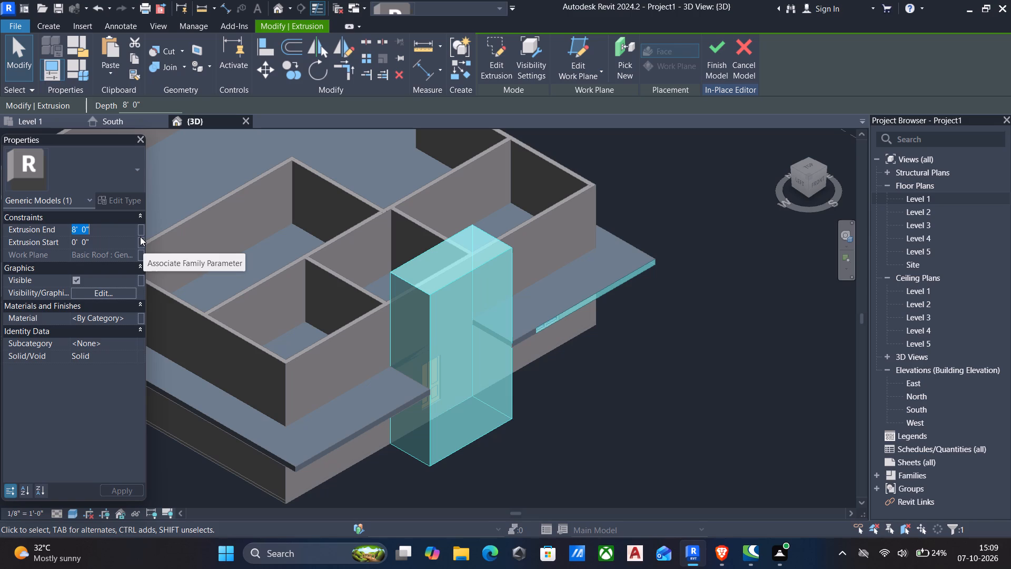
type("6'")
key("Return")
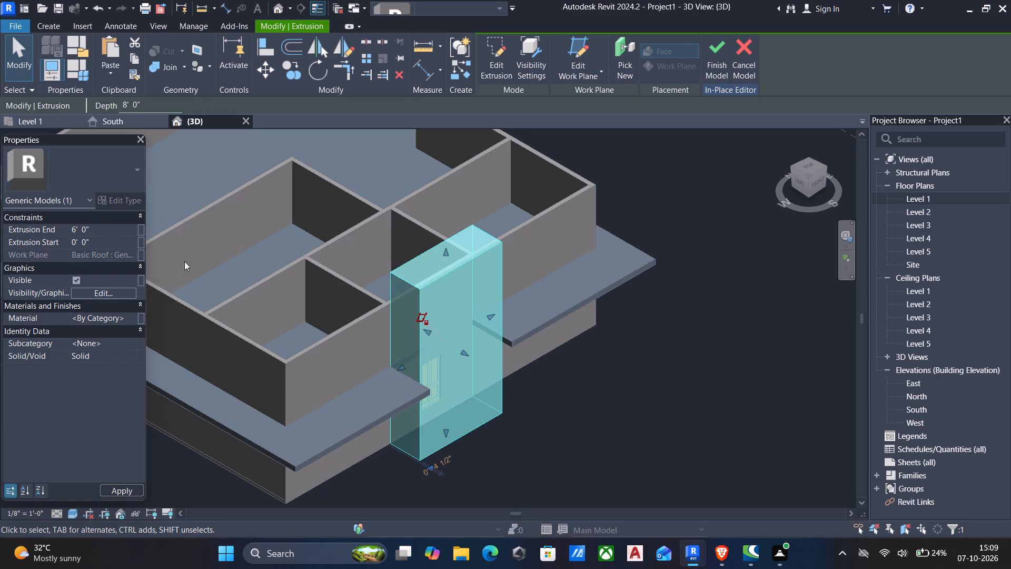
Finish the in-place model of the entrance block.
key("Escape")
scroll(445, 360, "down", 1)
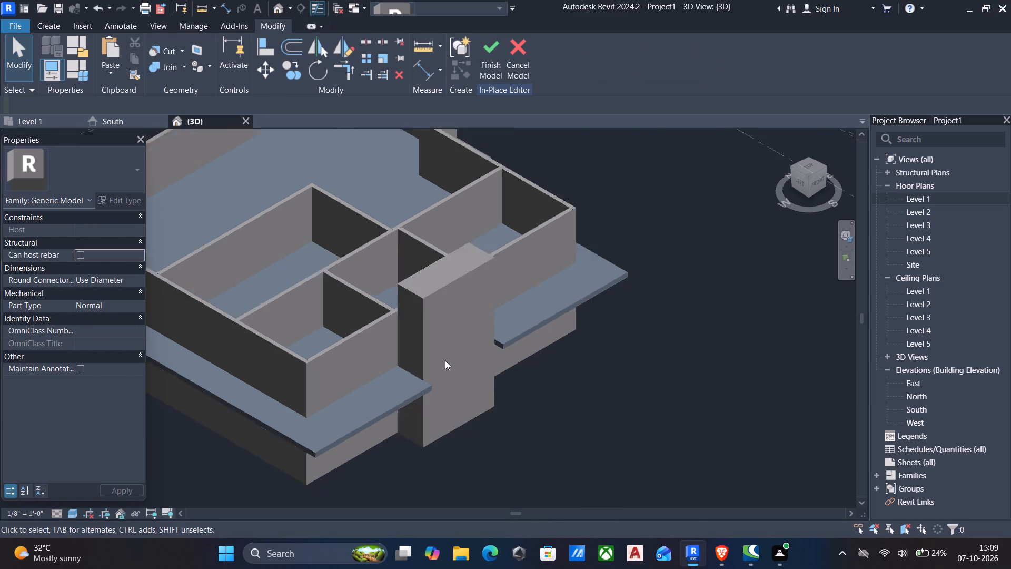
scroll(445, 360, "down", 3)
middle_click_drag(444, 361, 262, 306, "shift")
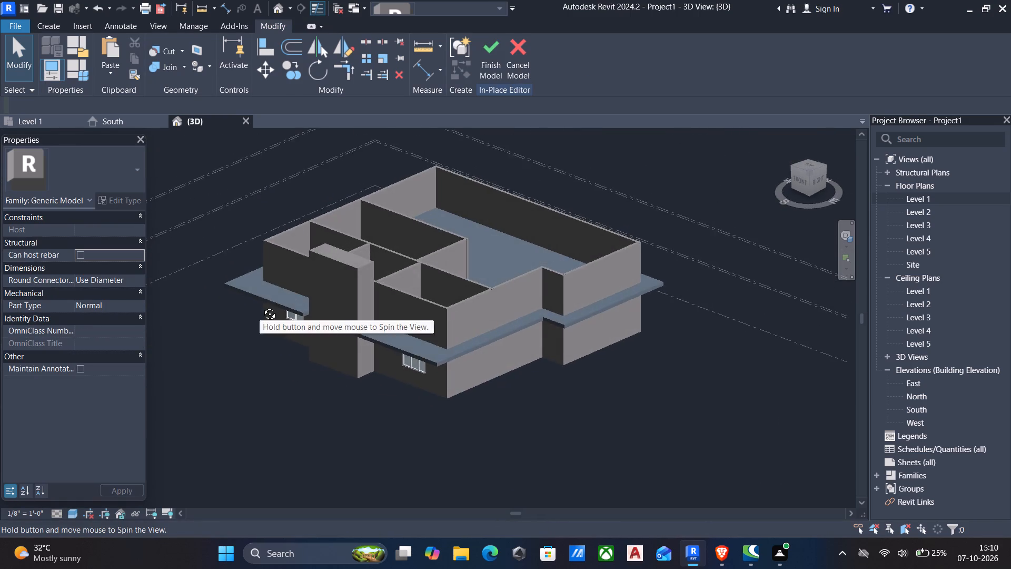
middle_click_drag(262, 306, 326, 278, "shift")
scroll(334, 294, "up", 6)
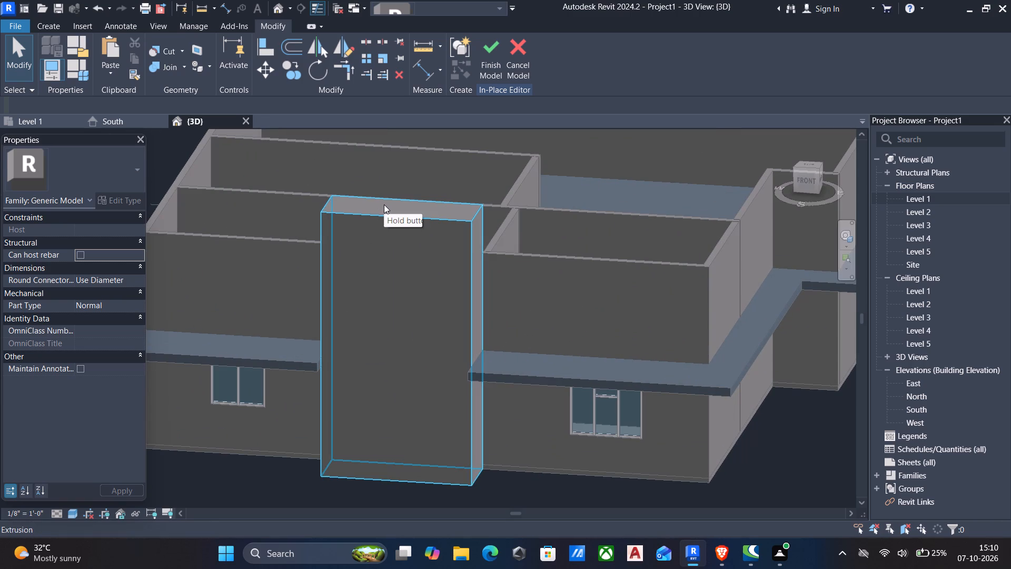
left_click(489, 44)
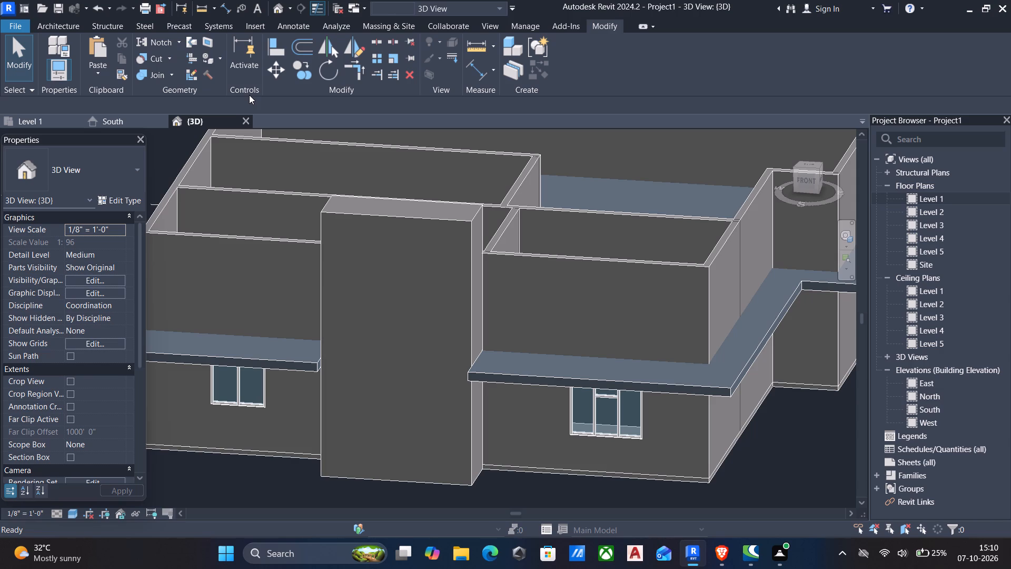
Reopen the entrance block for in-place editing and start a solid extrusion with its front face as the work plane.
scroll(328, 254, "down", 3)
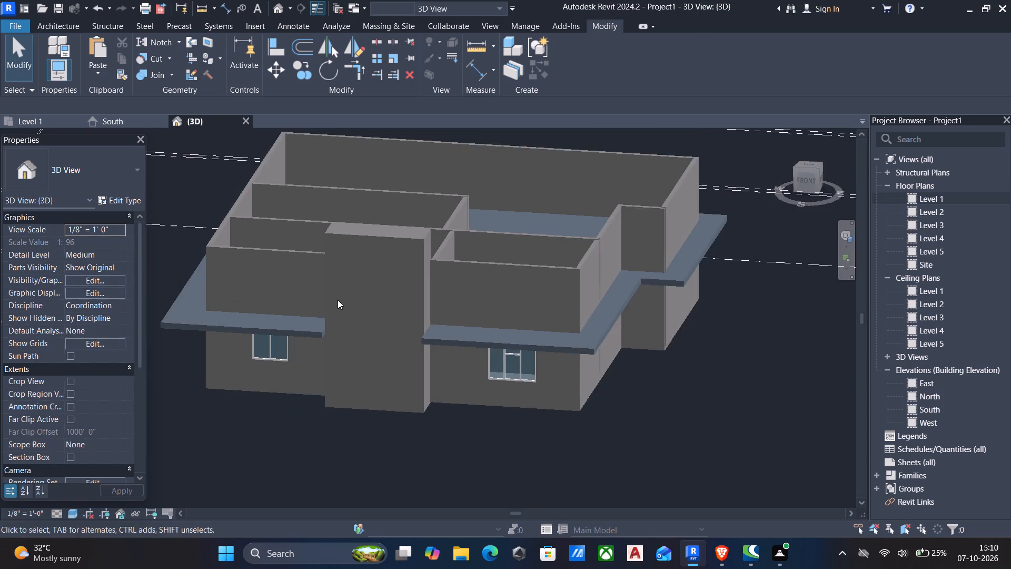
middle_click_drag(338, 305, 374, 263)
middle_click_drag(365, 344, 369, 337)
scroll(369, 352, "up", 5)
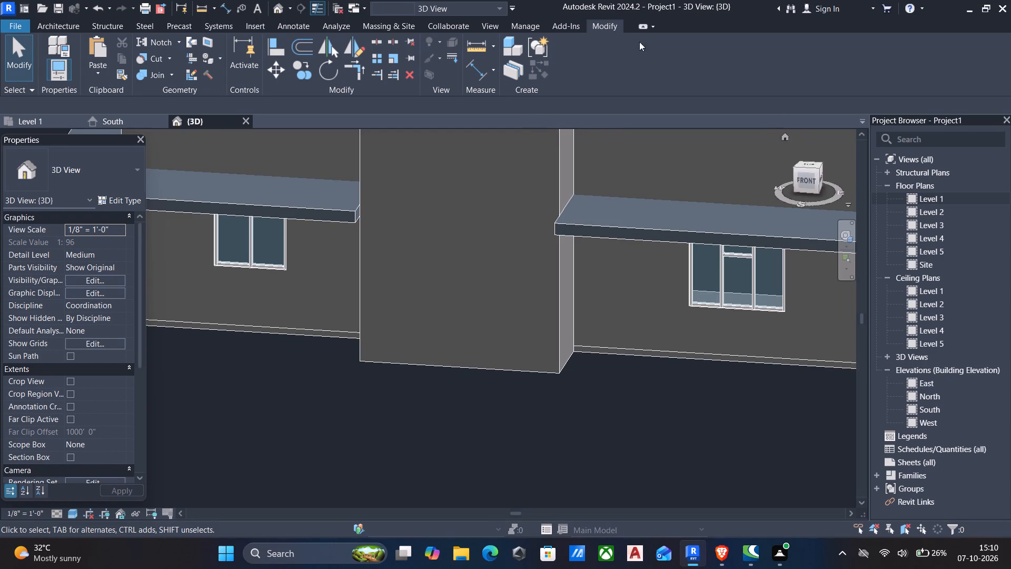
left_click(362, 254)
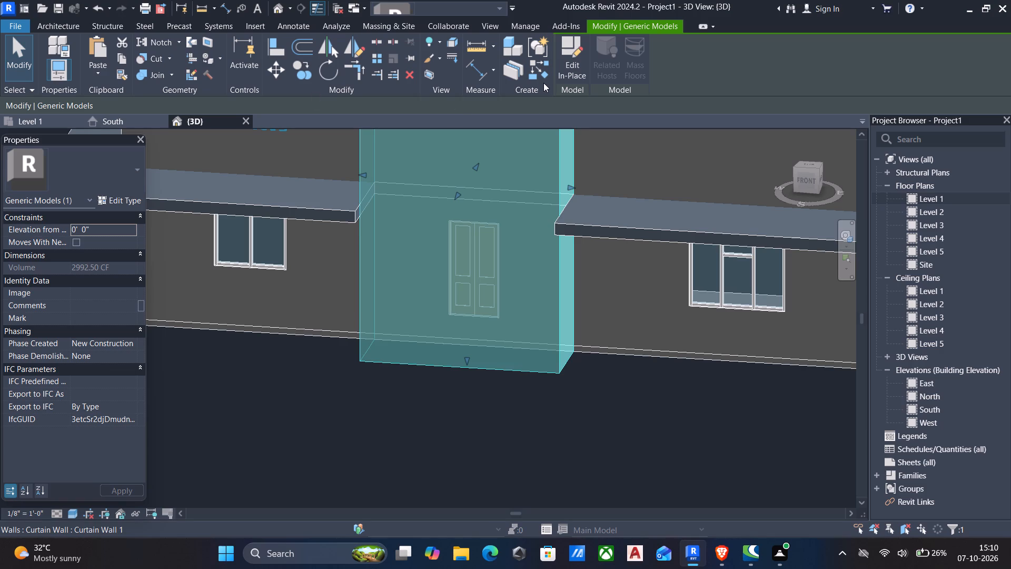
left_click(569, 61)
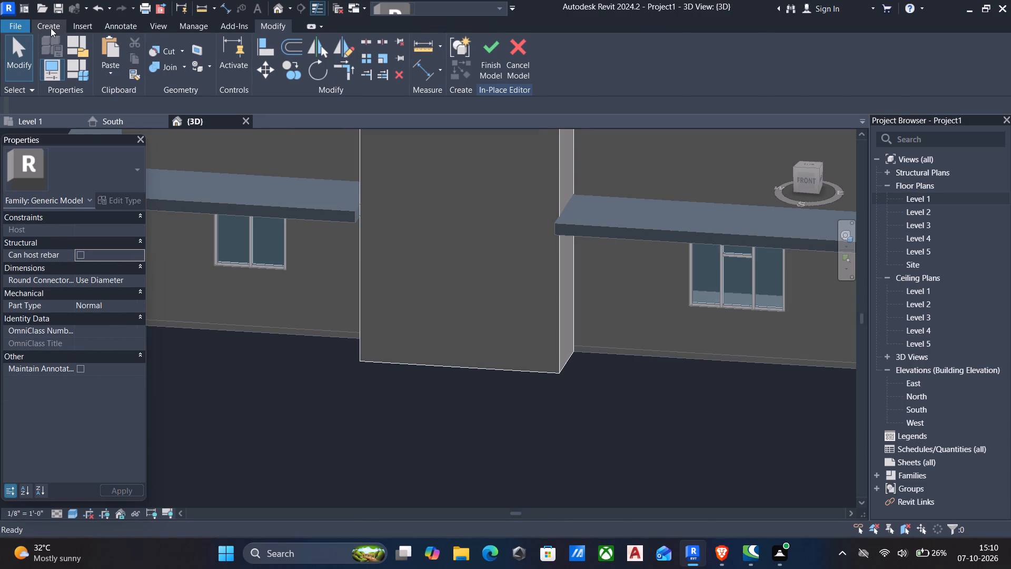
left_click(51, 28)
left_click(111, 38)
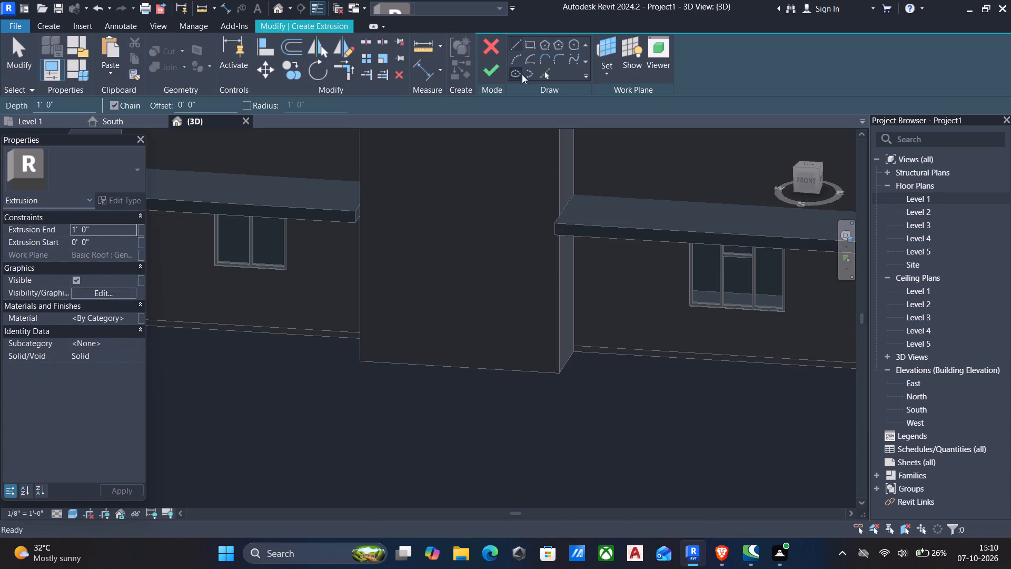
left_click(609, 77)
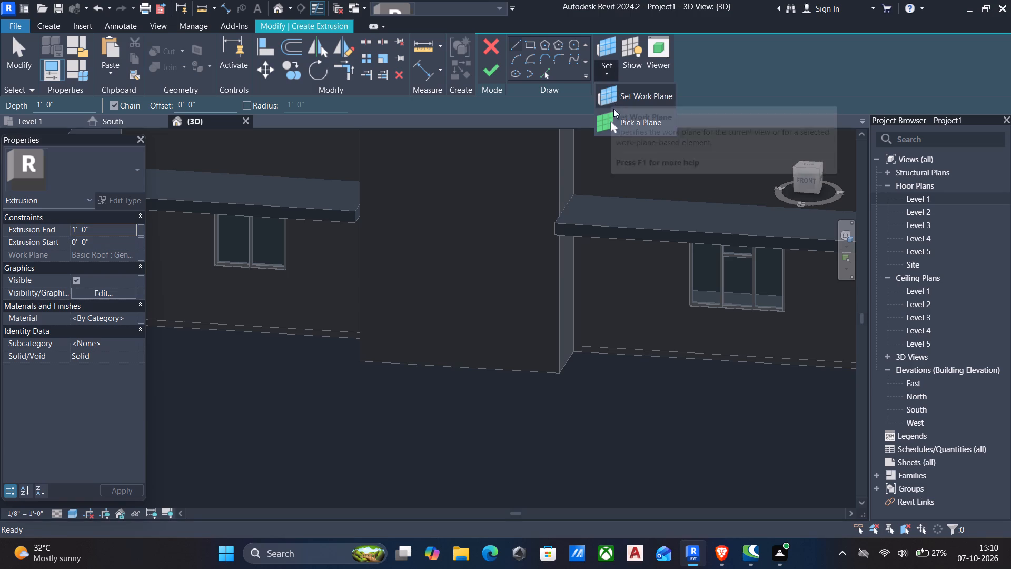
left_click(616, 121)
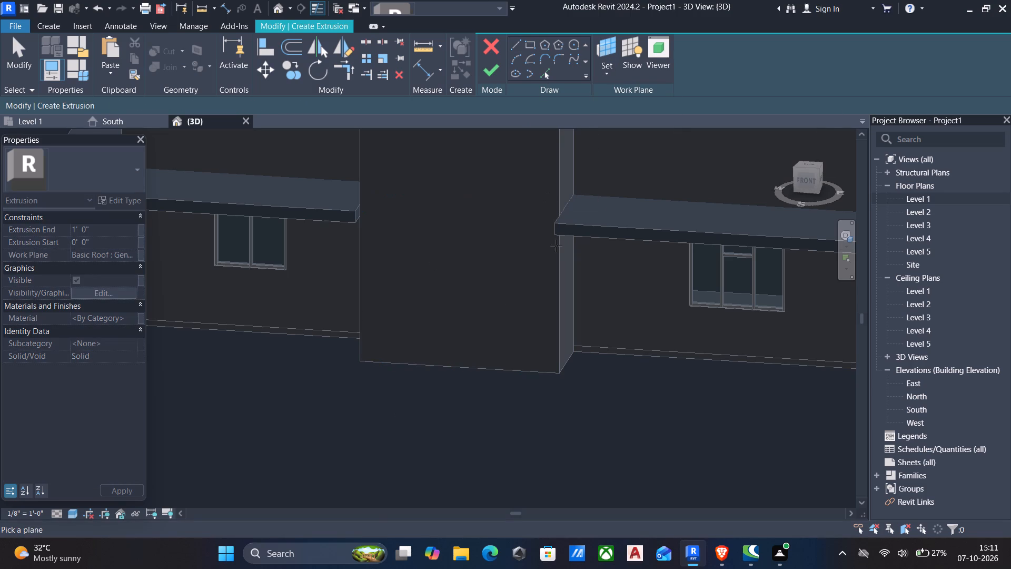
scroll(559, 259, "down", 4)
middle_click_drag(560, 267, 541, 333, "shift")
scroll(541, 333, "up", 1)
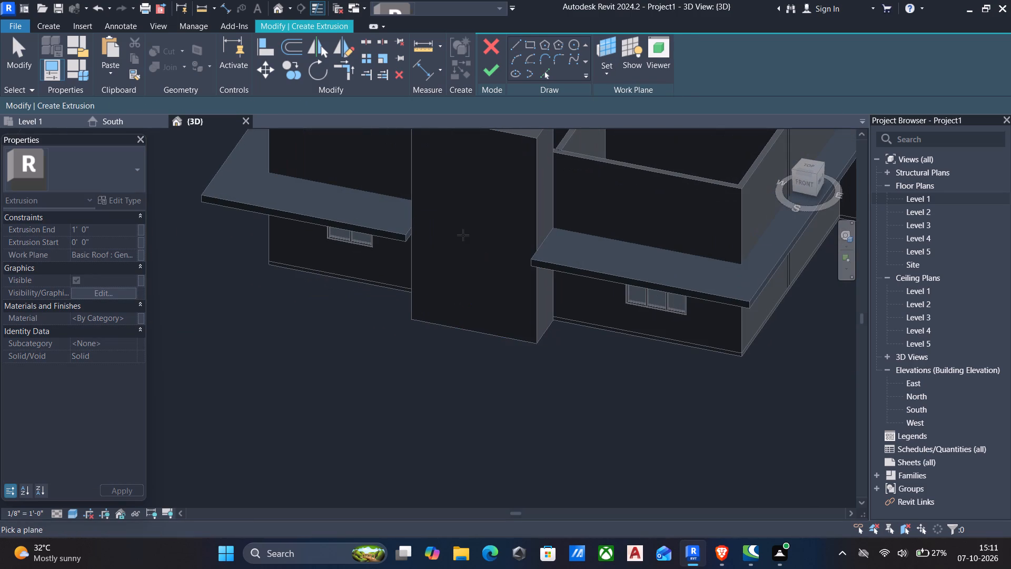
left_click(413, 283)
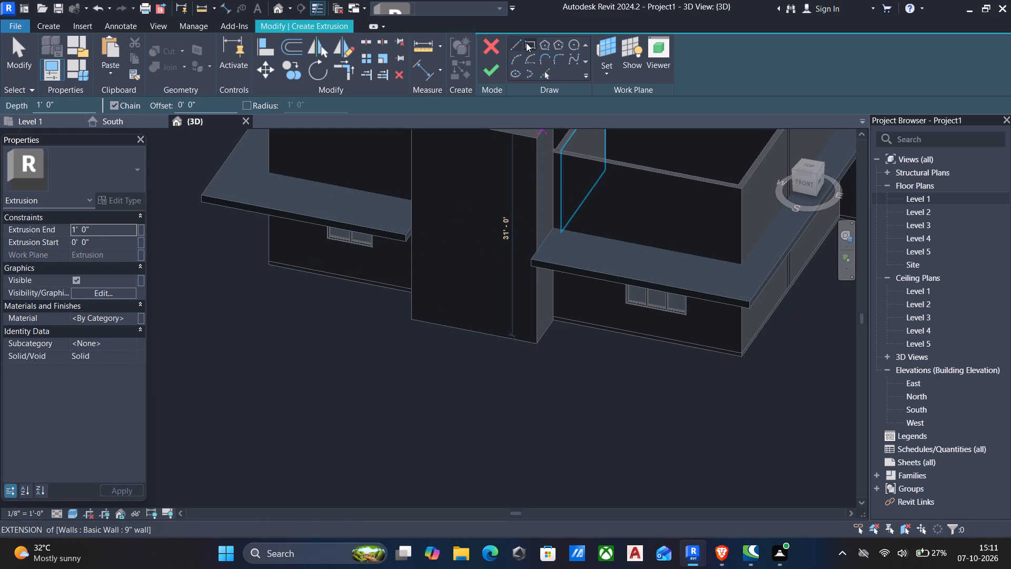
Sketch a rectangle about 2' wide by 1' 6" high in the lower left corner of the block's front face.
left_click(526, 43)
scroll(415, 334, "up", 4)
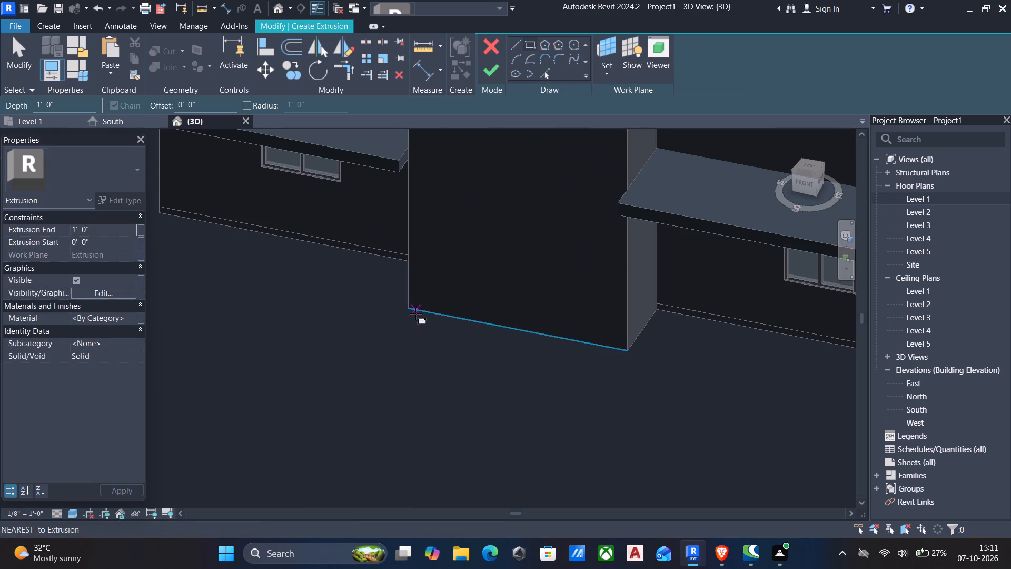
left_click(411, 311)
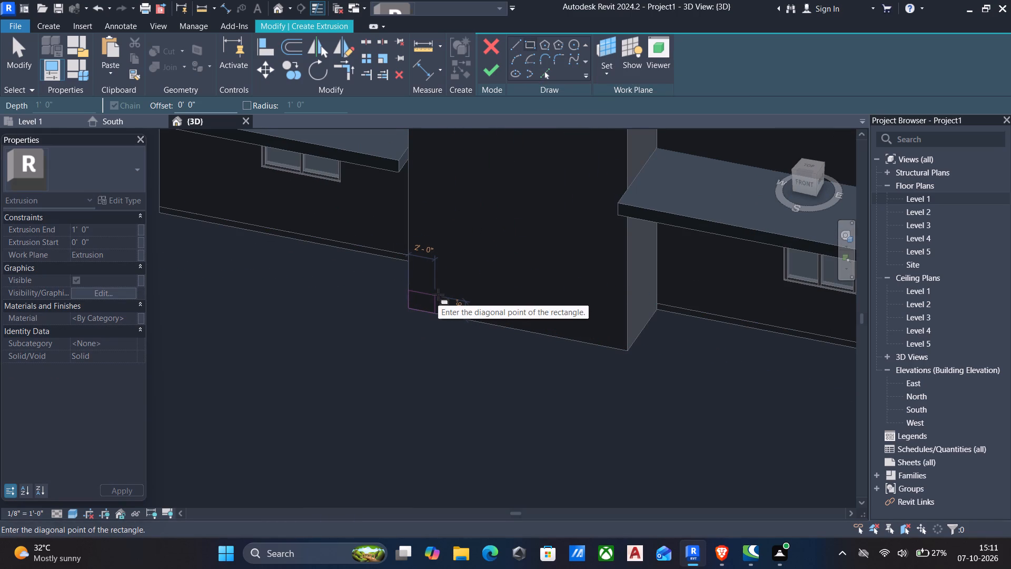
left_click(438, 295)
key("Escape")
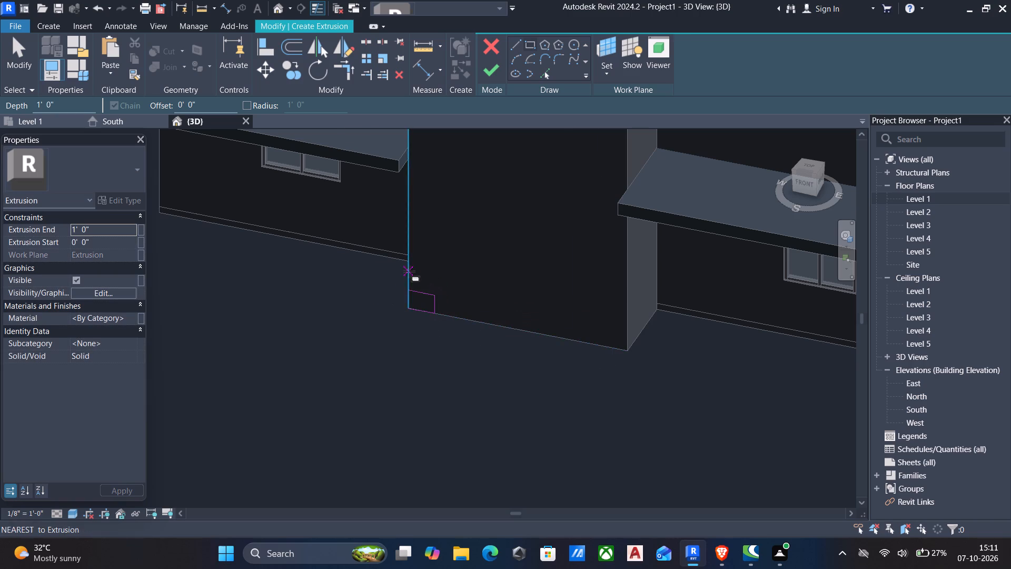
scroll(409, 271, "down", 4)
key("Escape")
middle_click_drag(398, 351, 410, 363)
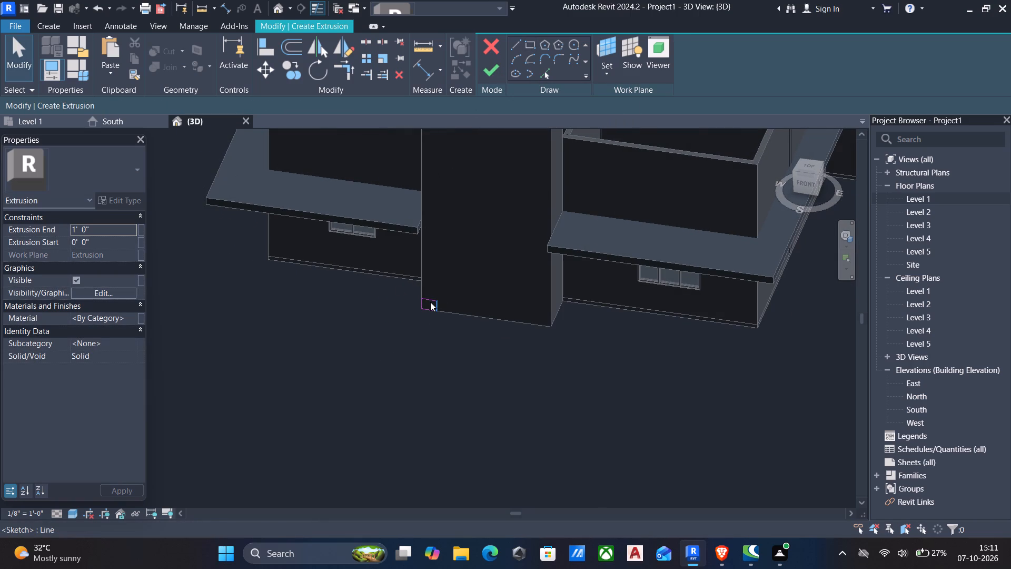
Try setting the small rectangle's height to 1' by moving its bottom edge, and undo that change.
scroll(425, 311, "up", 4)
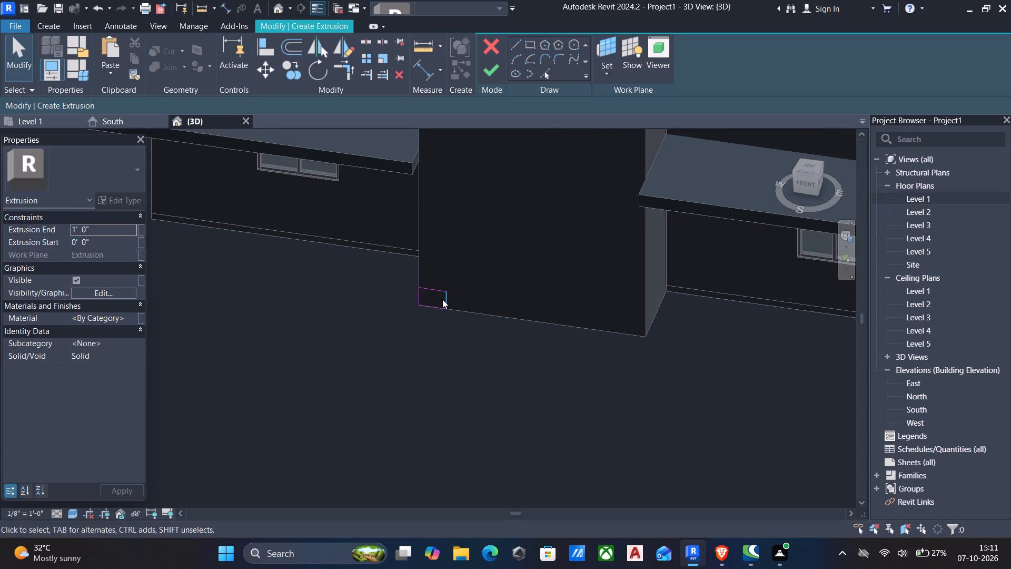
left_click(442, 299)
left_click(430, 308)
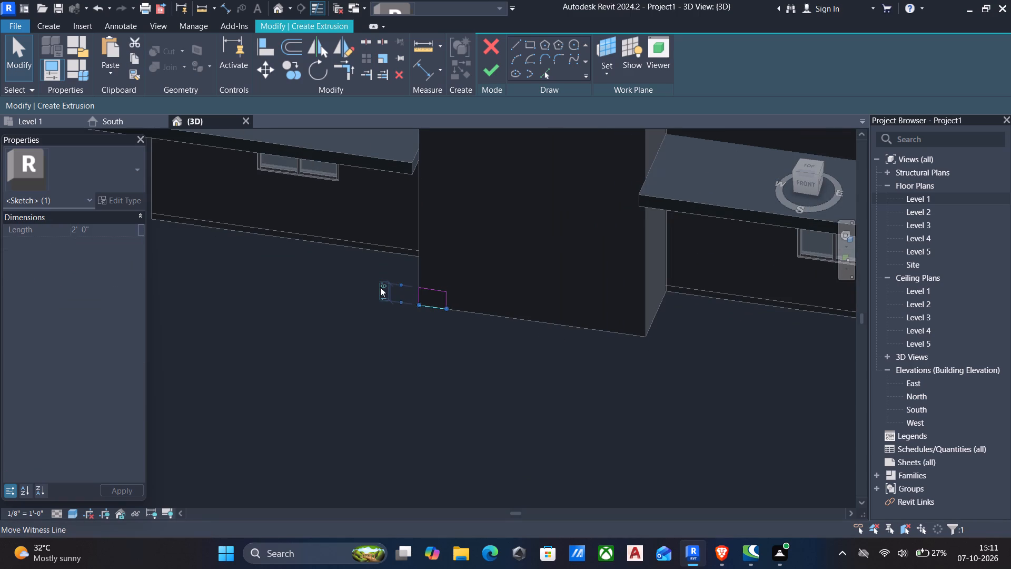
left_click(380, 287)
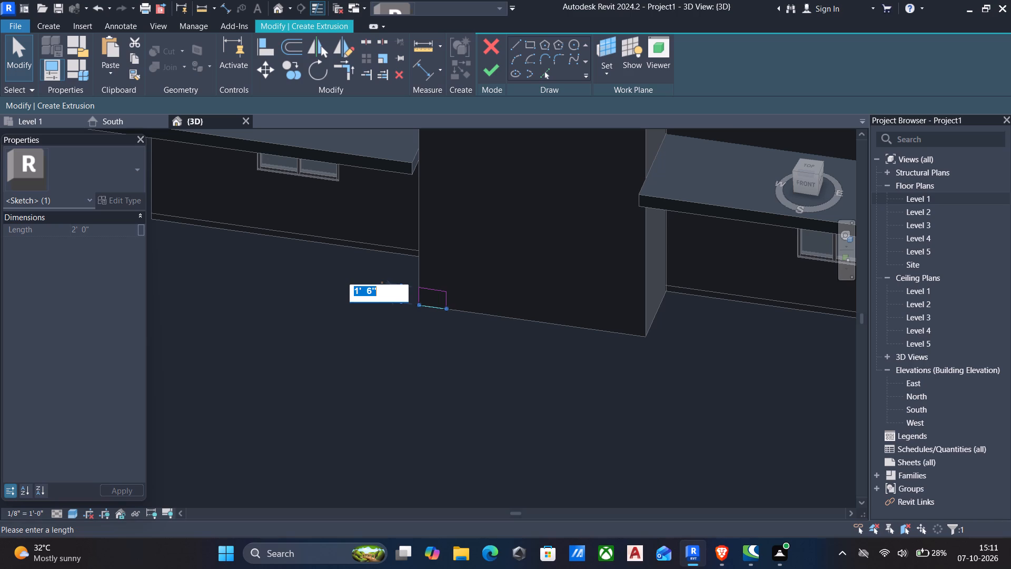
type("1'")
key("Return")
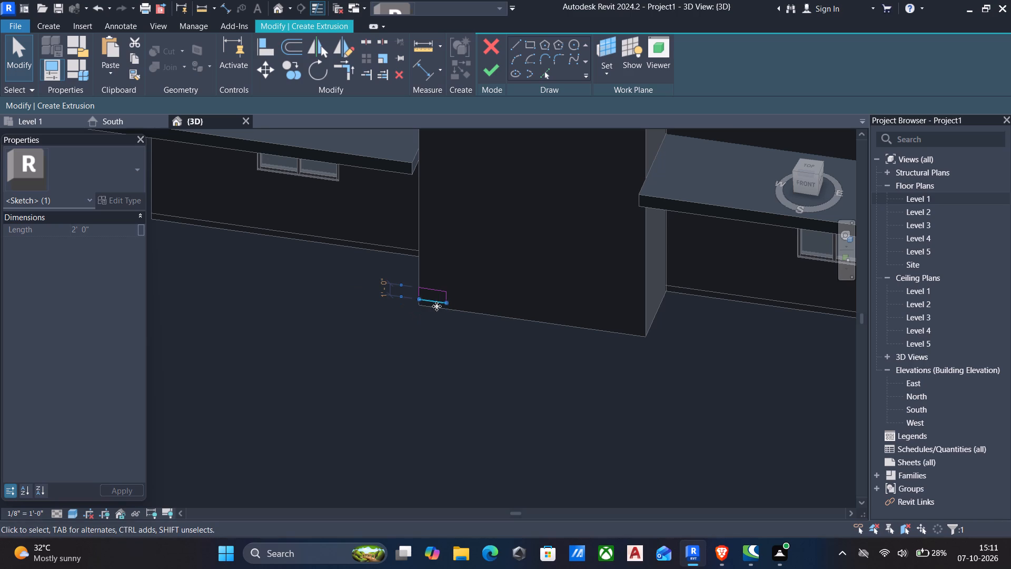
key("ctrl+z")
Lower the small rectangle's top edge to set its height to 6" above the block's base.
left_click(441, 286)
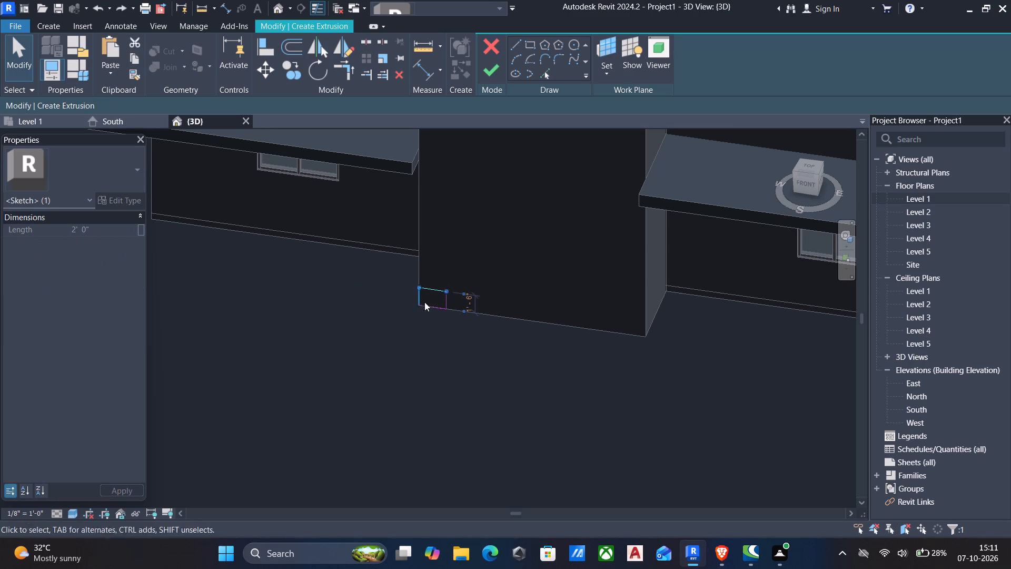
left_click(465, 304)
type("1'")
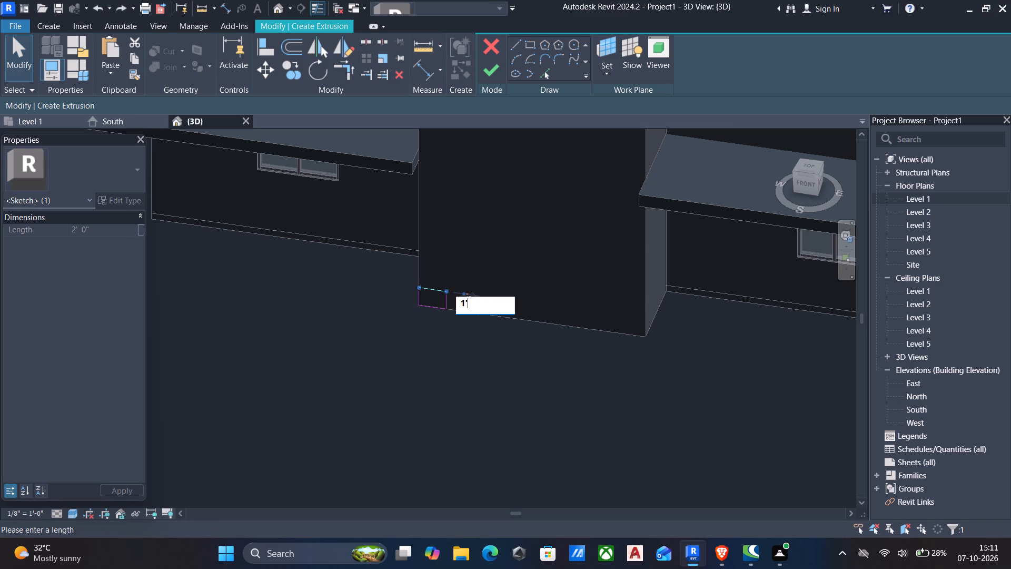
key("Return")
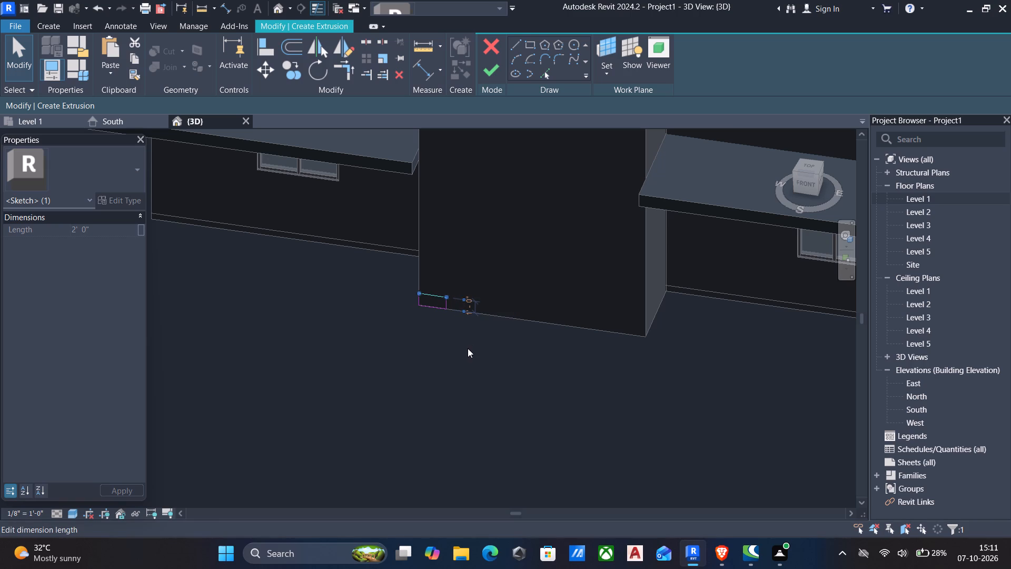
left_click(469, 306)
scroll(469, 306, "up", 4)
left_click(470, 306)
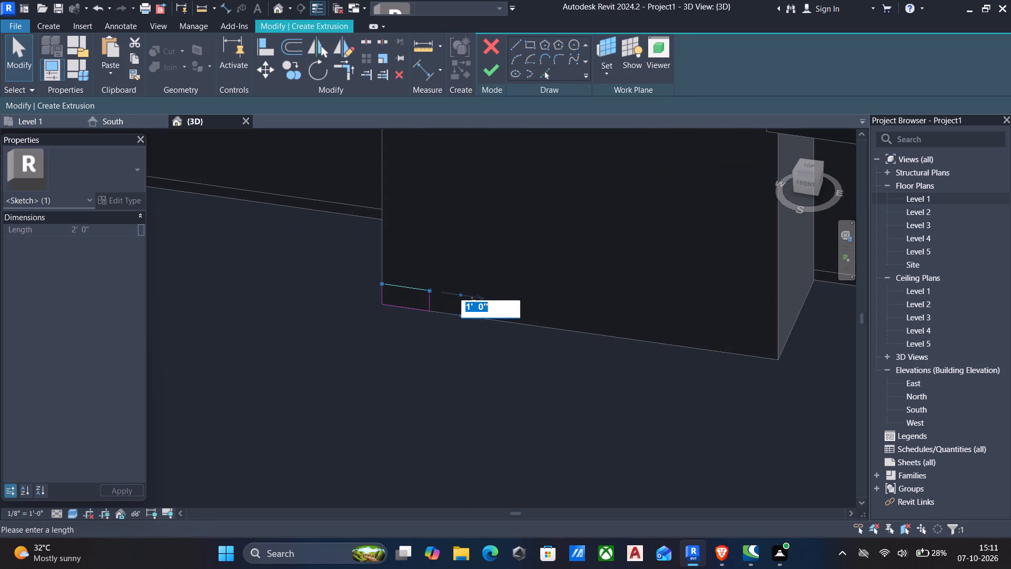
type("6\"")
key("Return")
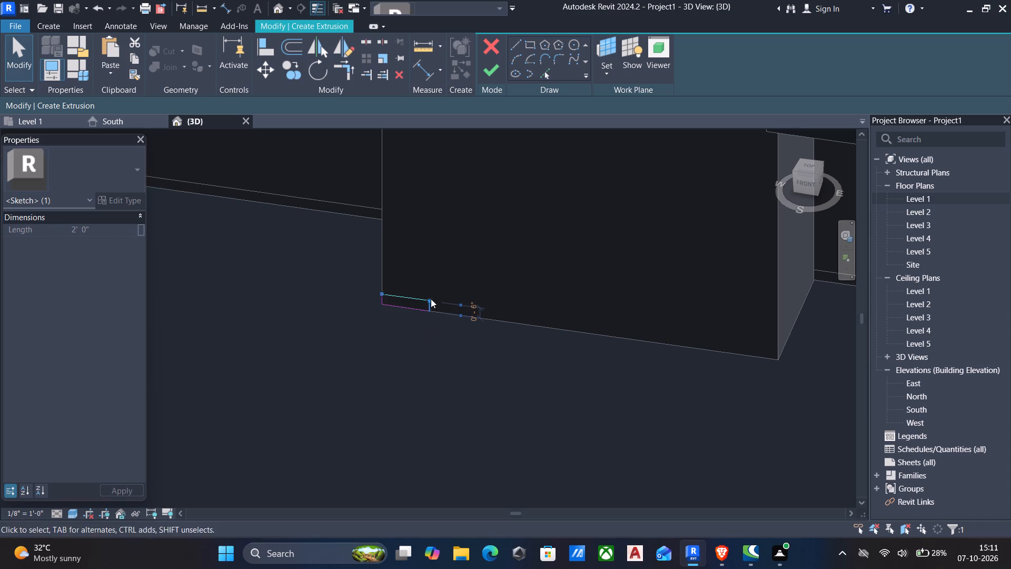
Finish the rectangle's extrusion and extend it outward from the block's front face to a depth of 2'.
left_click(493, 70)
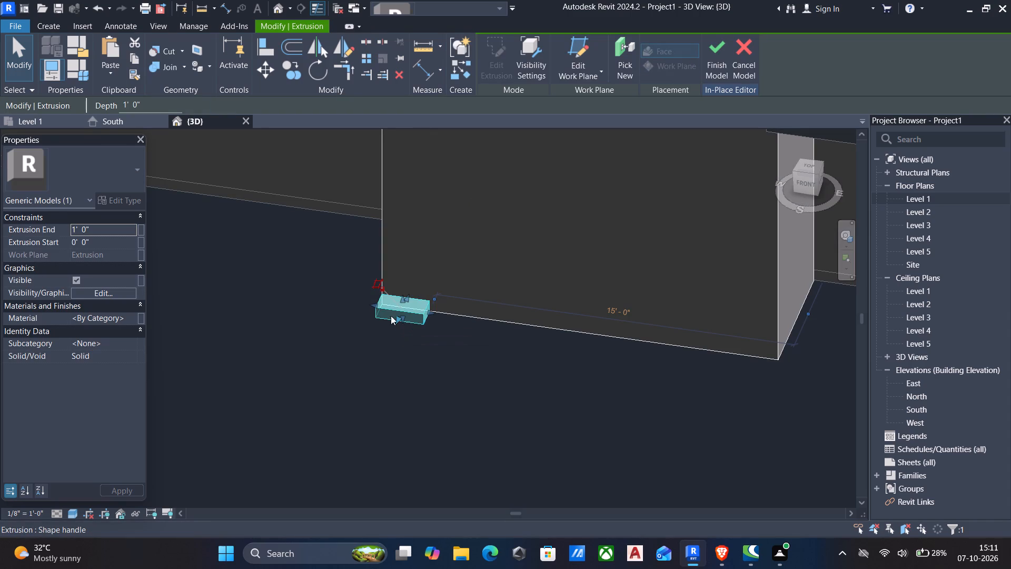
left_click_drag(397, 318, 396, 329)
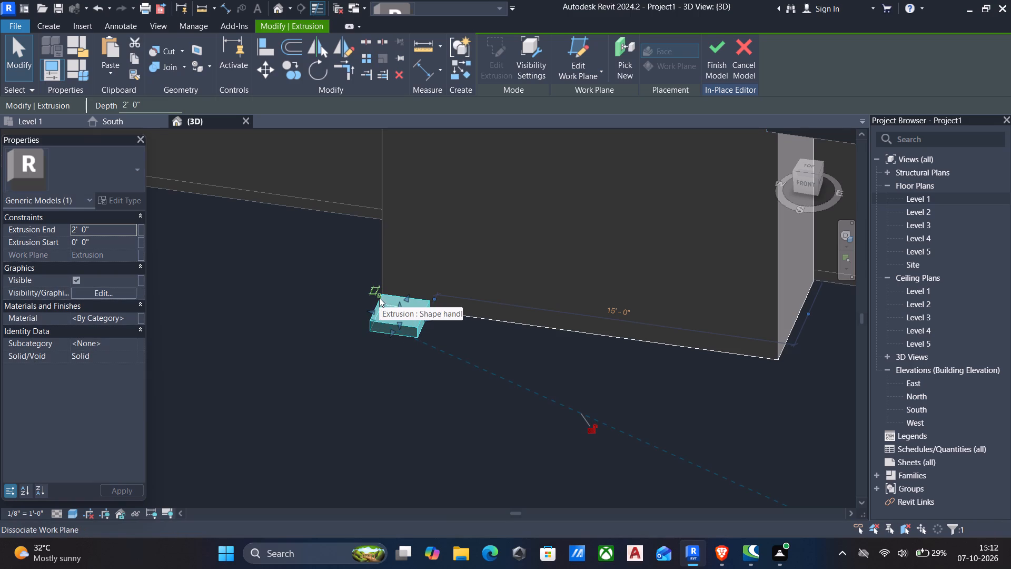
scroll(379, 298, "down", 3)
key("Escape")
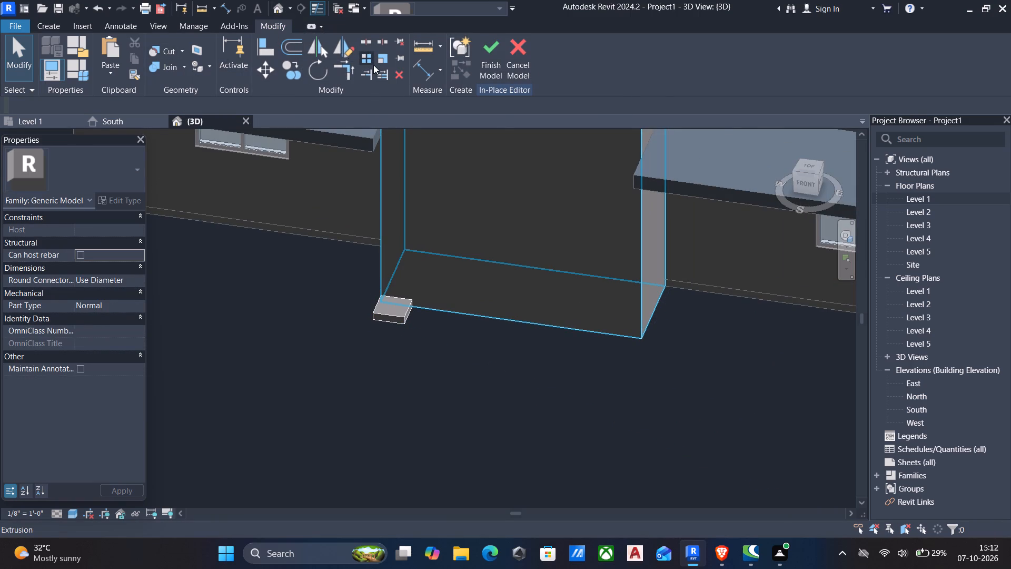
Start a new in-place extrusion and pick the top face of the small base block as its work plane.
left_click(46, 23)
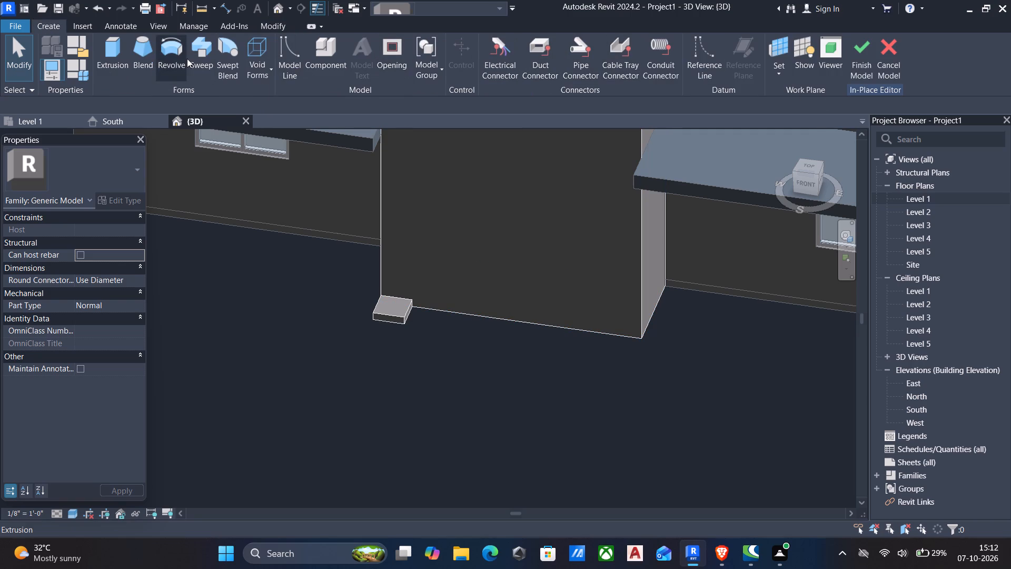
left_click(111, 45)
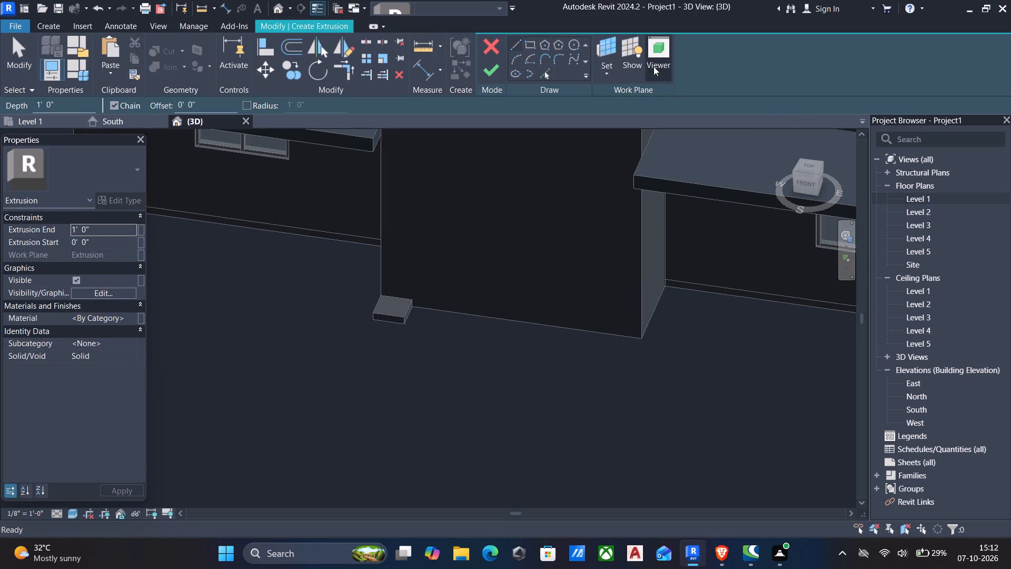
left_click(610, 78)
left_click(640, 121)
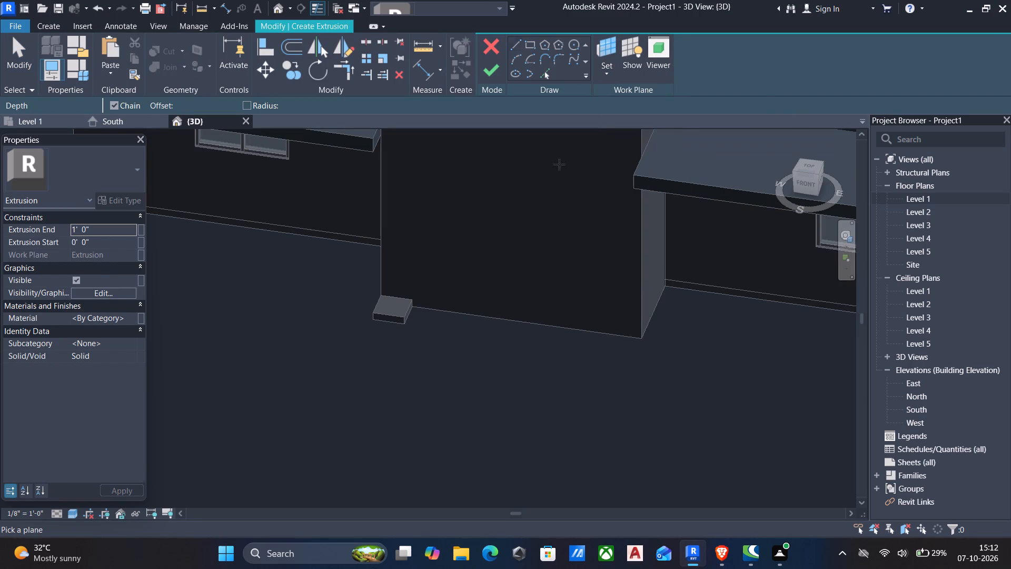
scroll(430, 297, "up", 4)
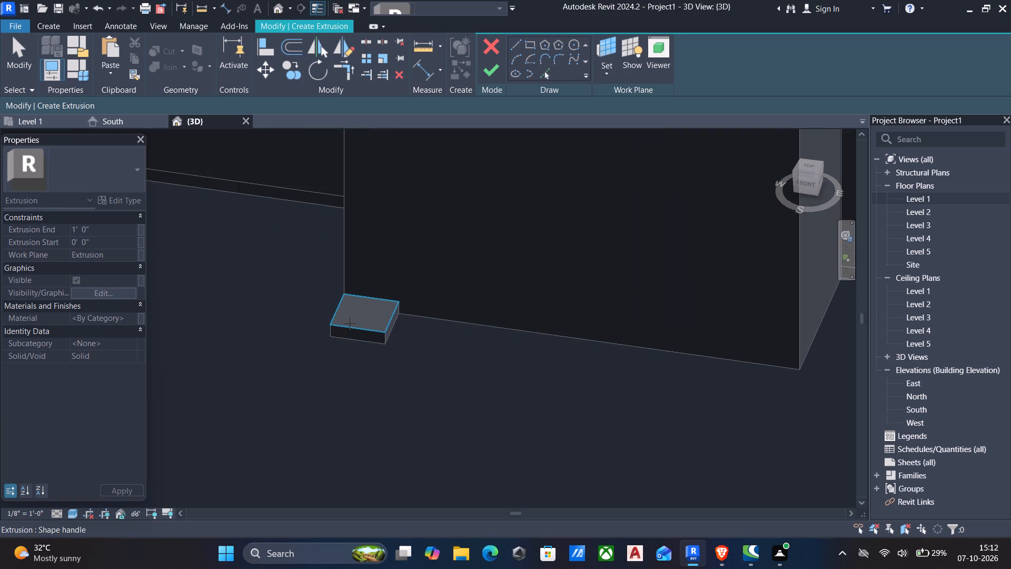
left_click(350, 323)
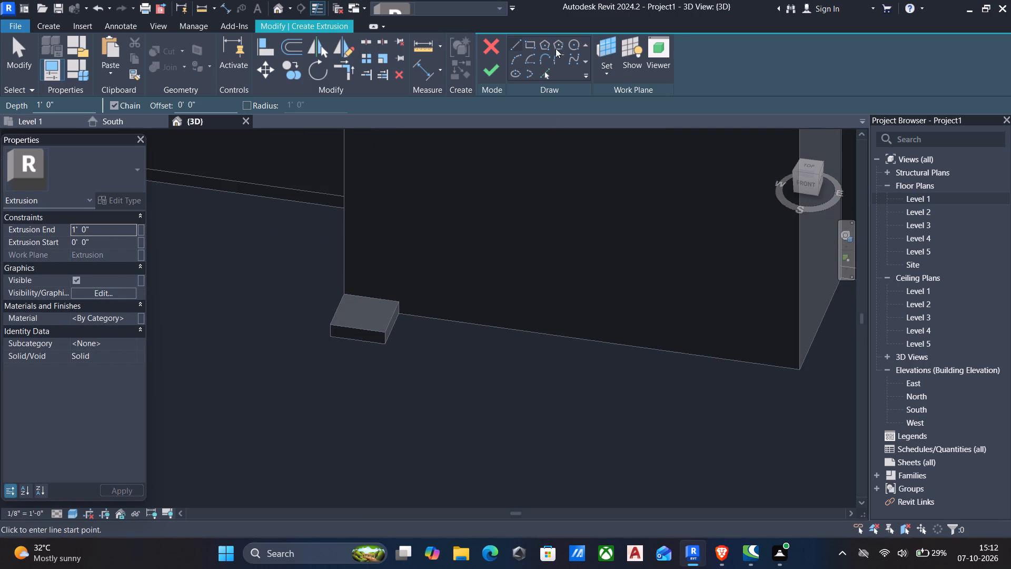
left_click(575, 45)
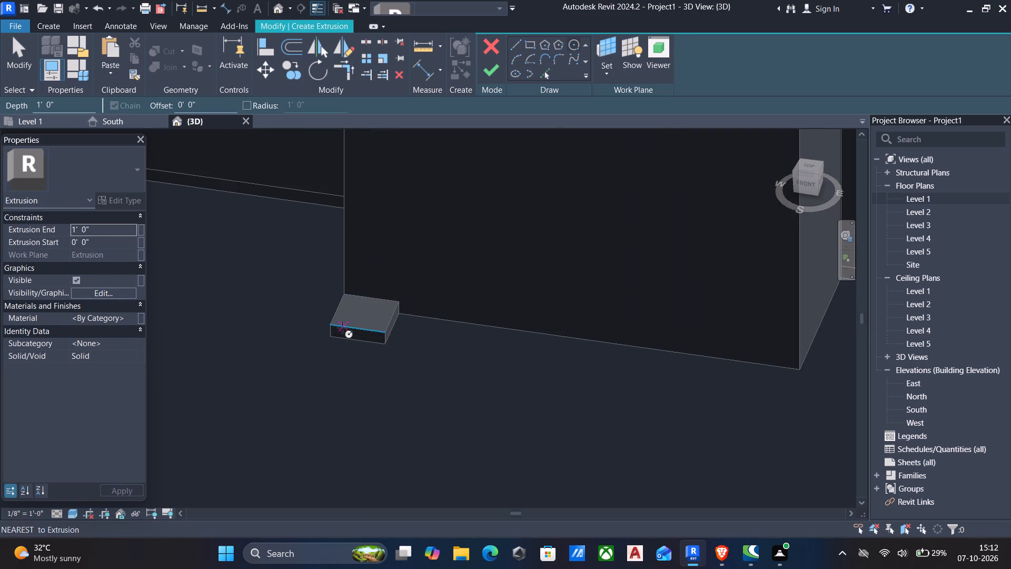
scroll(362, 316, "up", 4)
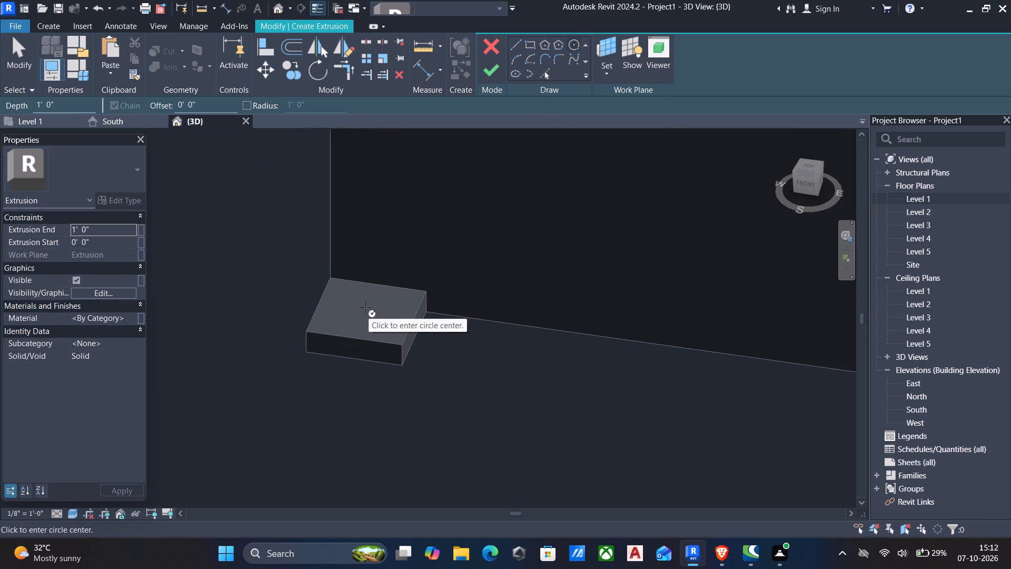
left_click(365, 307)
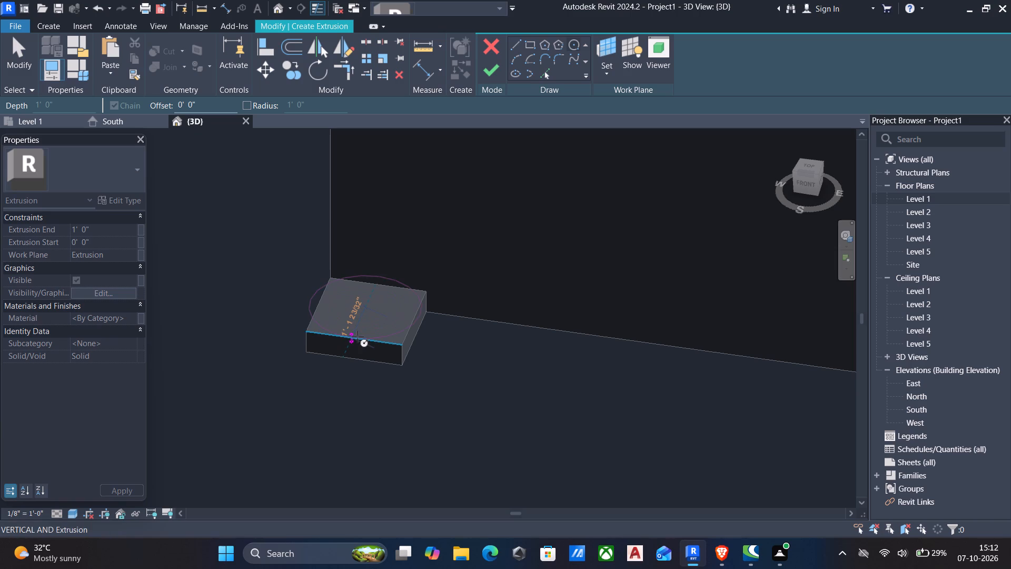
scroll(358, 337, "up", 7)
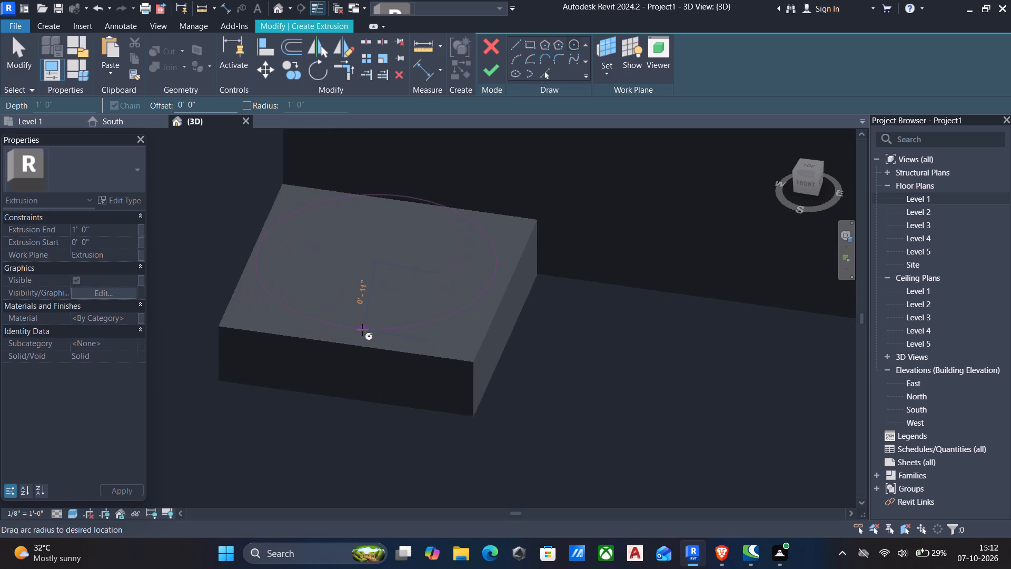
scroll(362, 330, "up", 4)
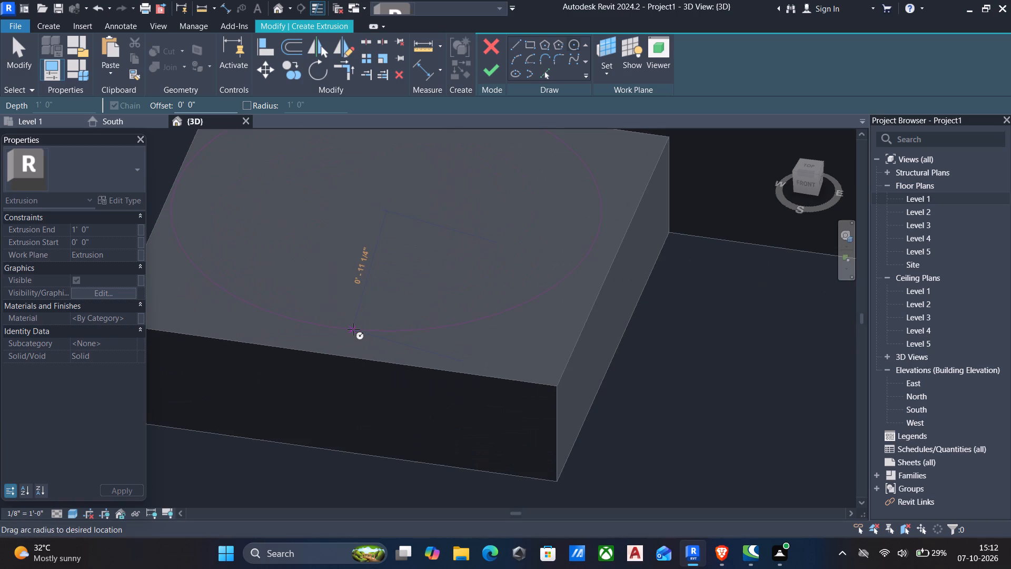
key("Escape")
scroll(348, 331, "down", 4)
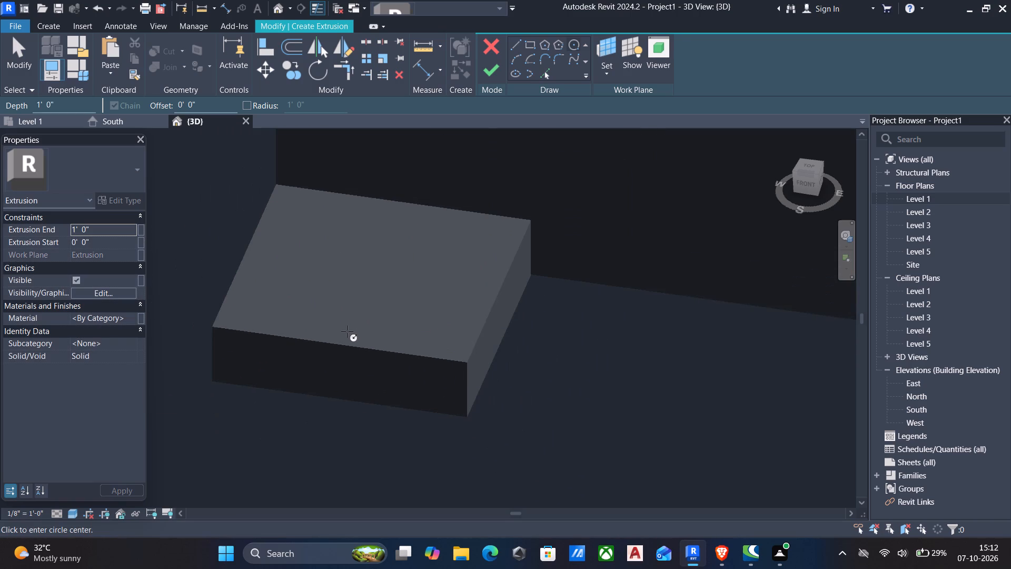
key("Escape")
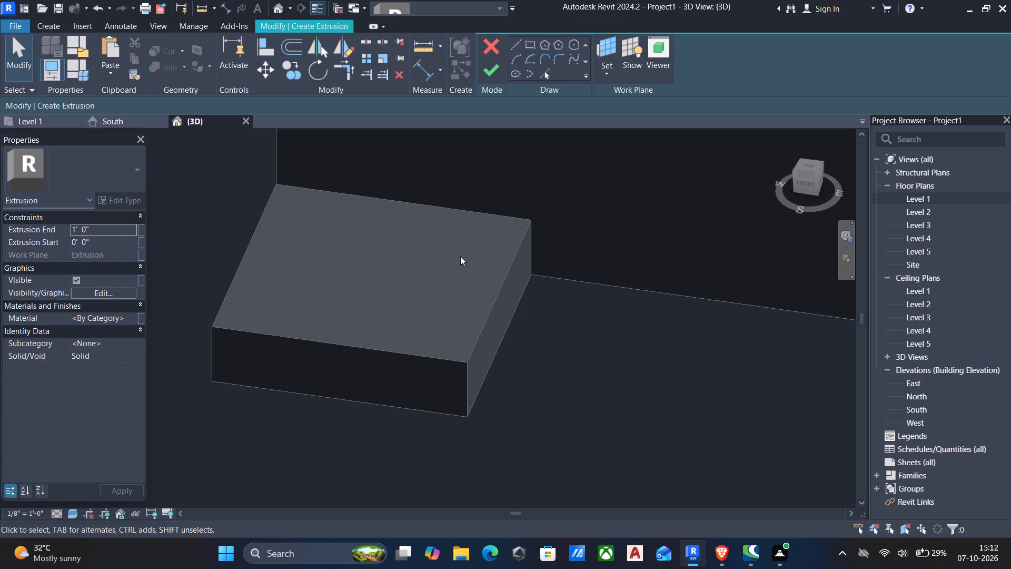
Extrude a circle of about 11" radius, centred on the base block's top face, to a height of 2".
left_click(572, 47)
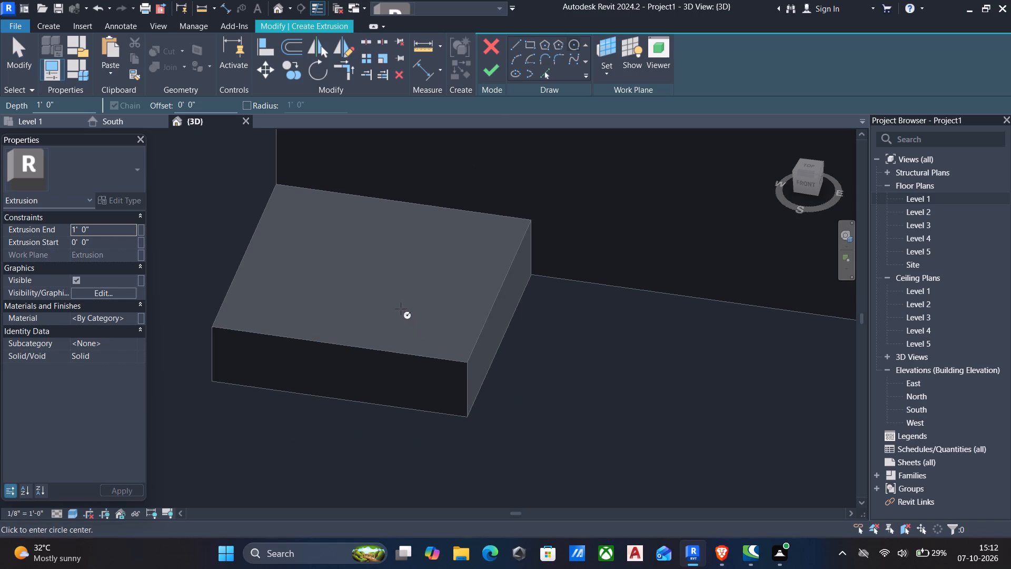
left_click(374, 267)
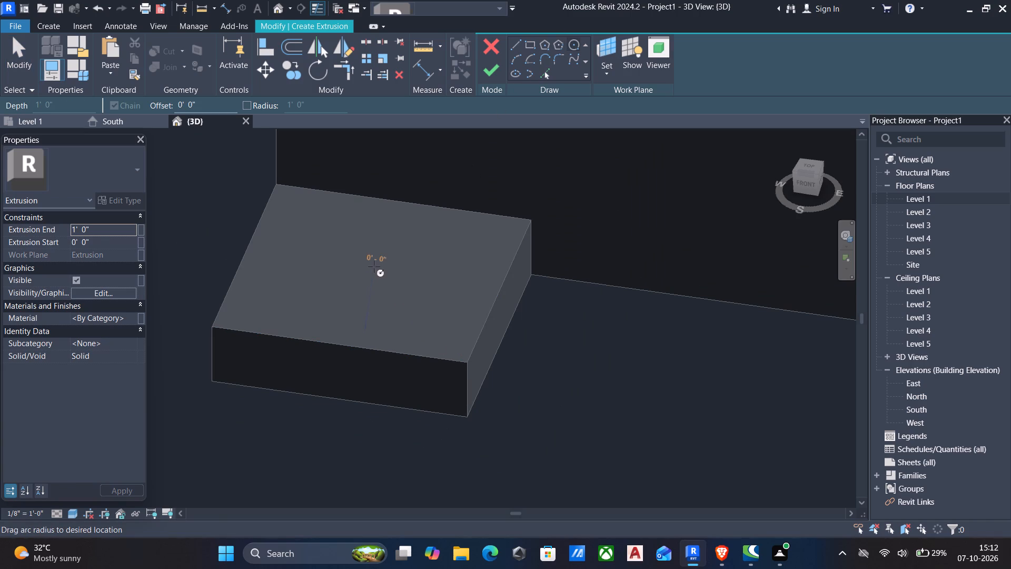
left_click(377, 333)
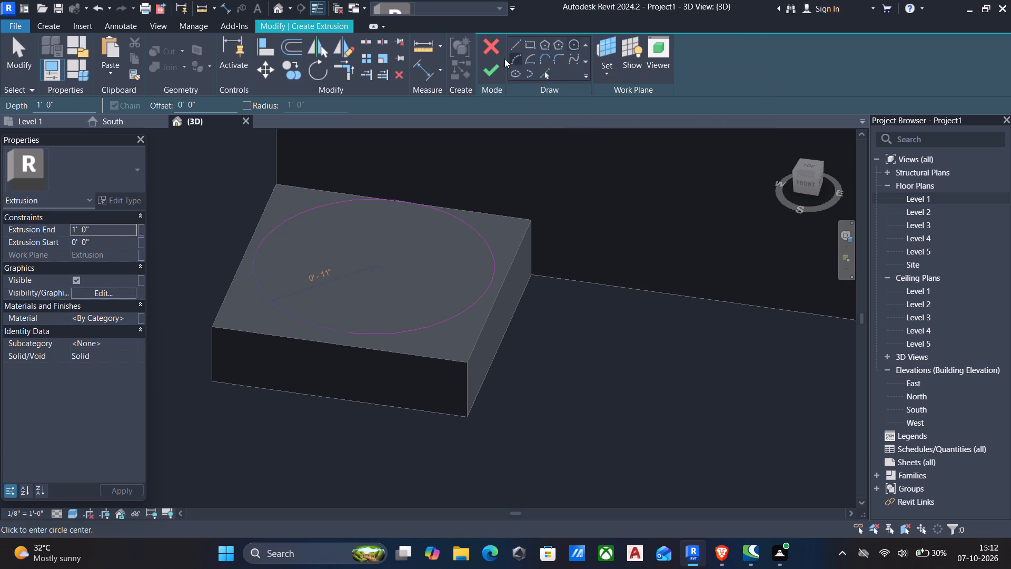
left_click(487, 71)
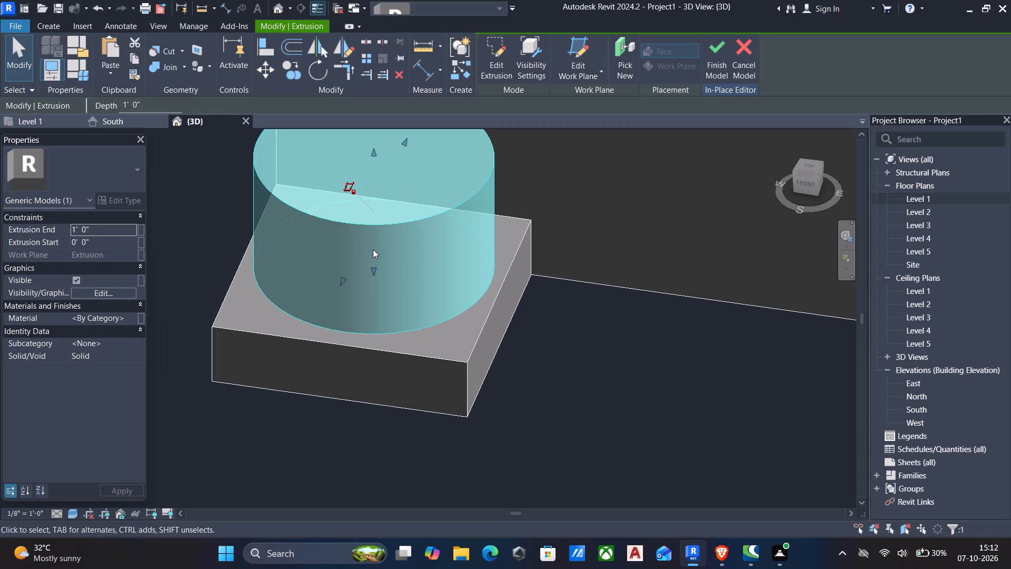
left_click(107, 230)
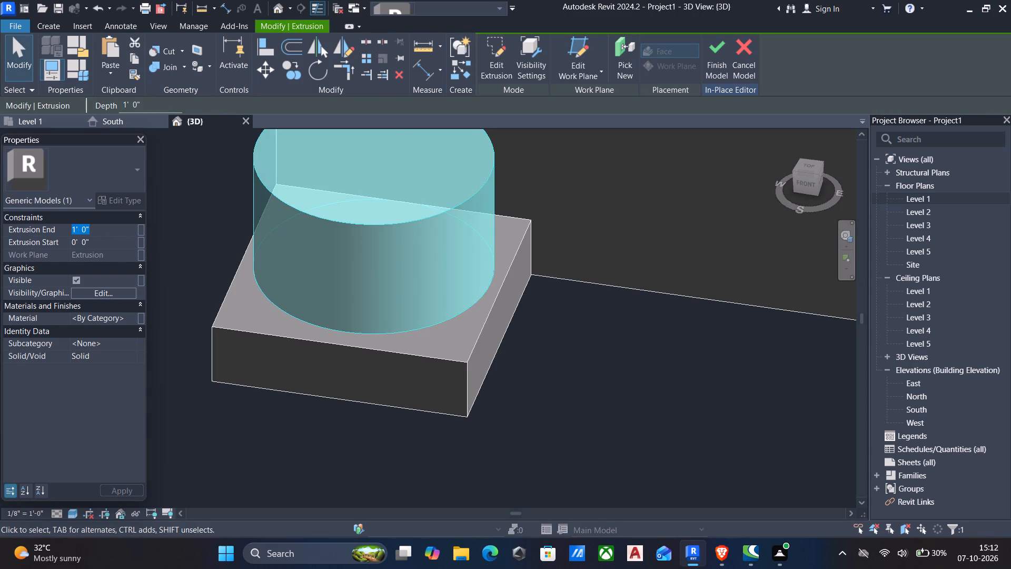
type("2\"")
key("Return")
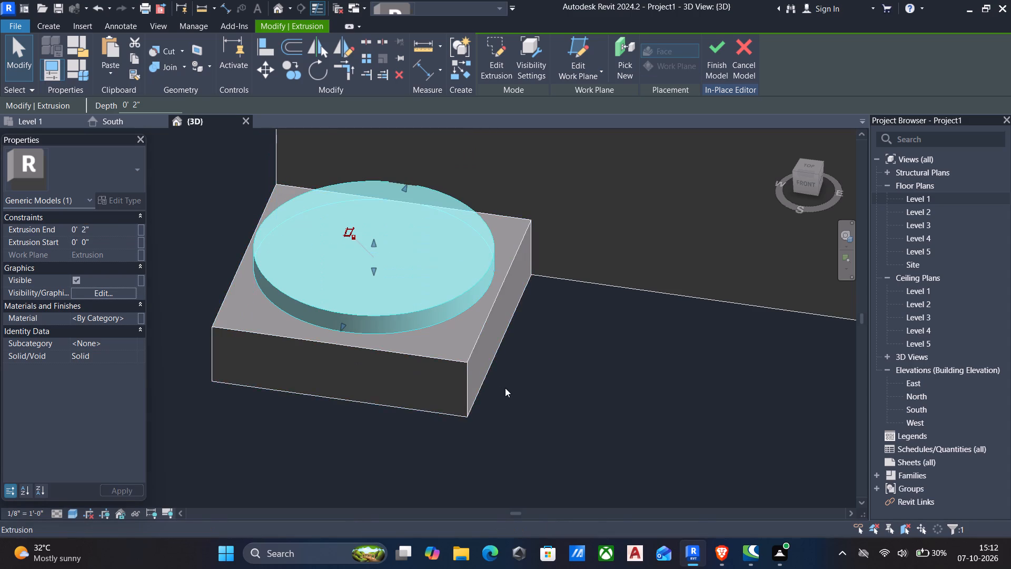
Start another extrusion and try to set its work plane by picking the round disc's top face.
scroll(505, 388, "down", 3)
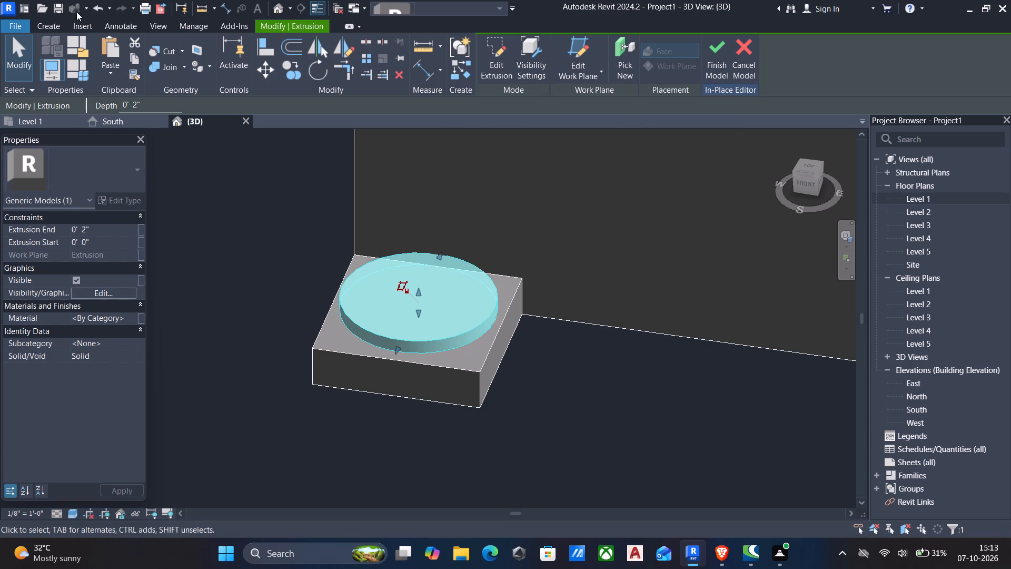
left_click(52, 21)
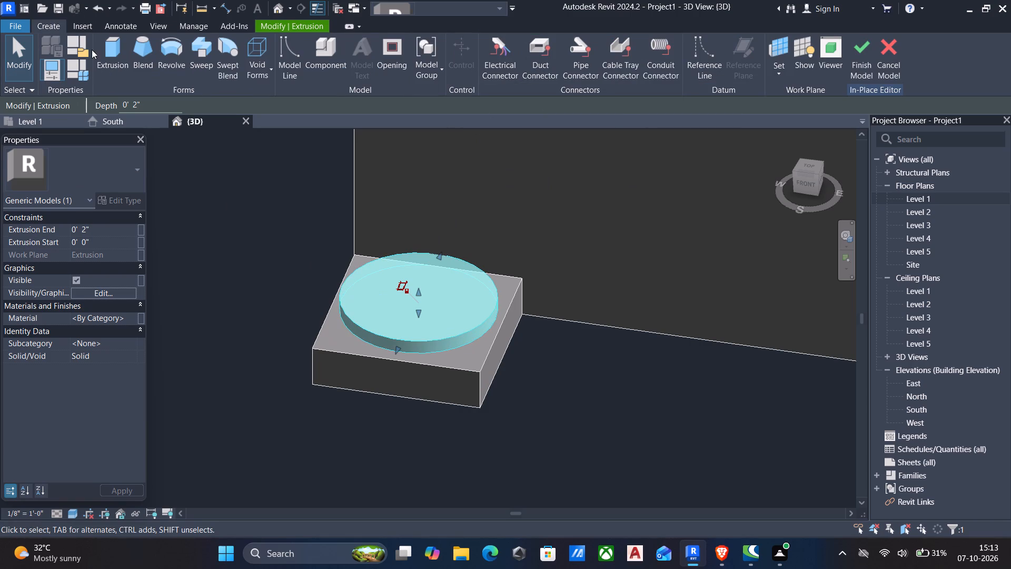
left_click(115, 52)
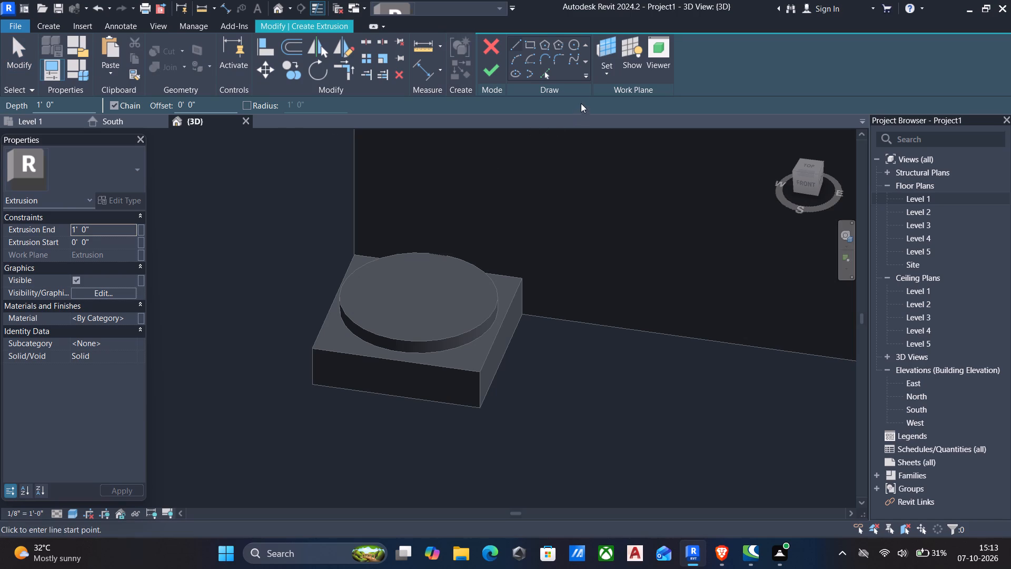
left_click(609, 74)
left_click(606, 127)
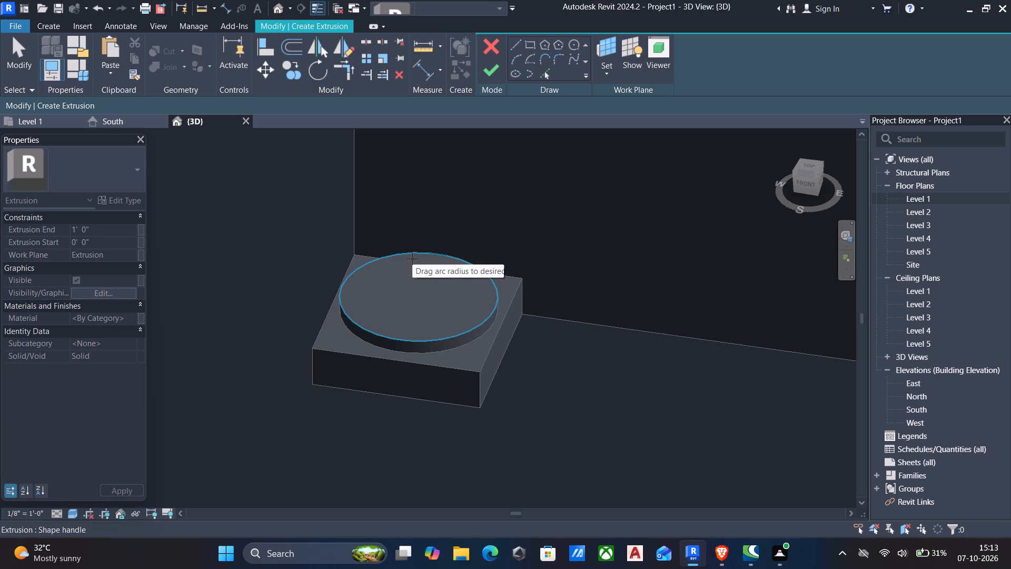
key("Escape")
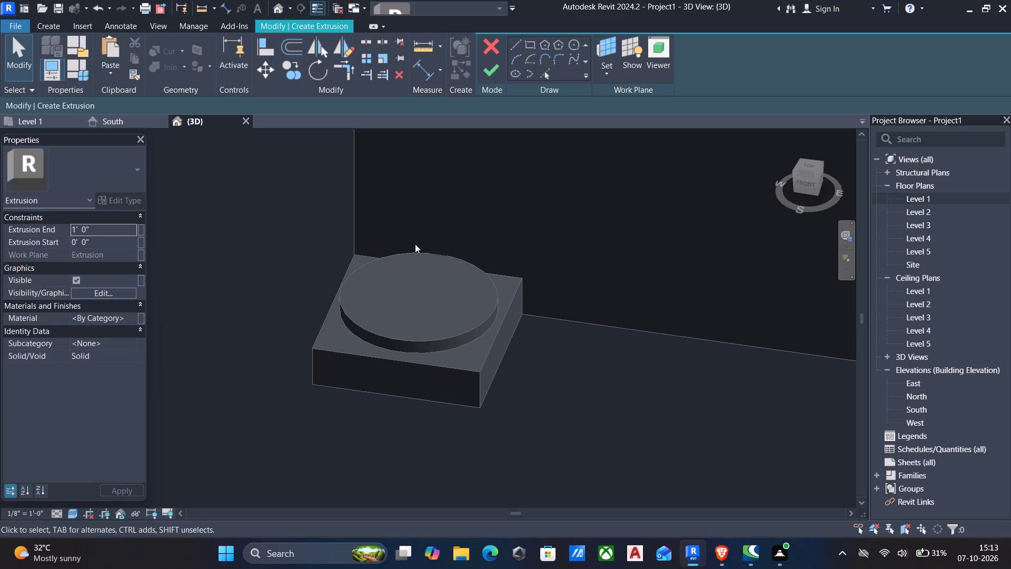
Trace the disc's round edge with picked lines offset 2" inward to form a smaller concentric circle.
left_click(546, 69)
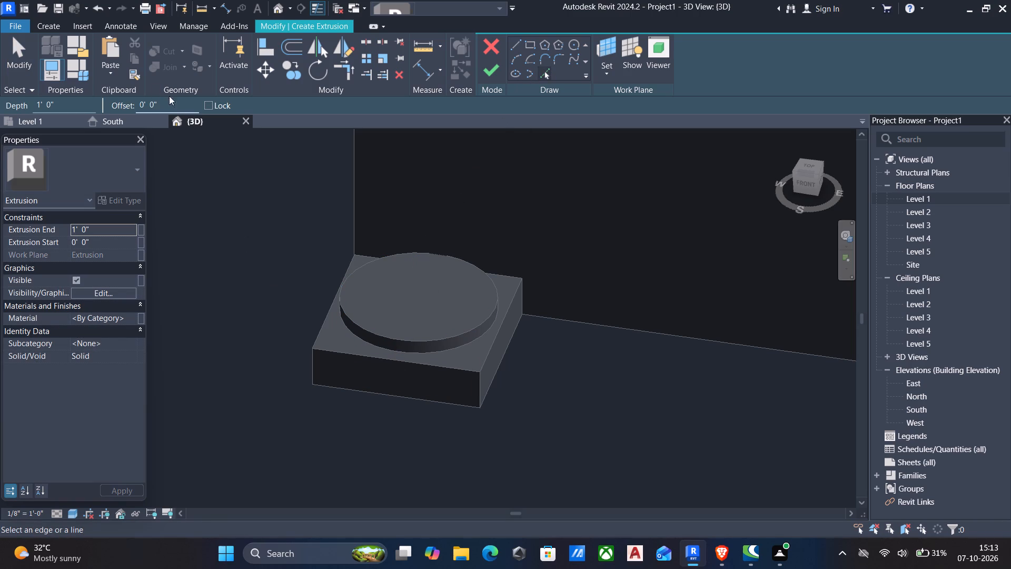
left_click_drag(175, 102, 0, 93)
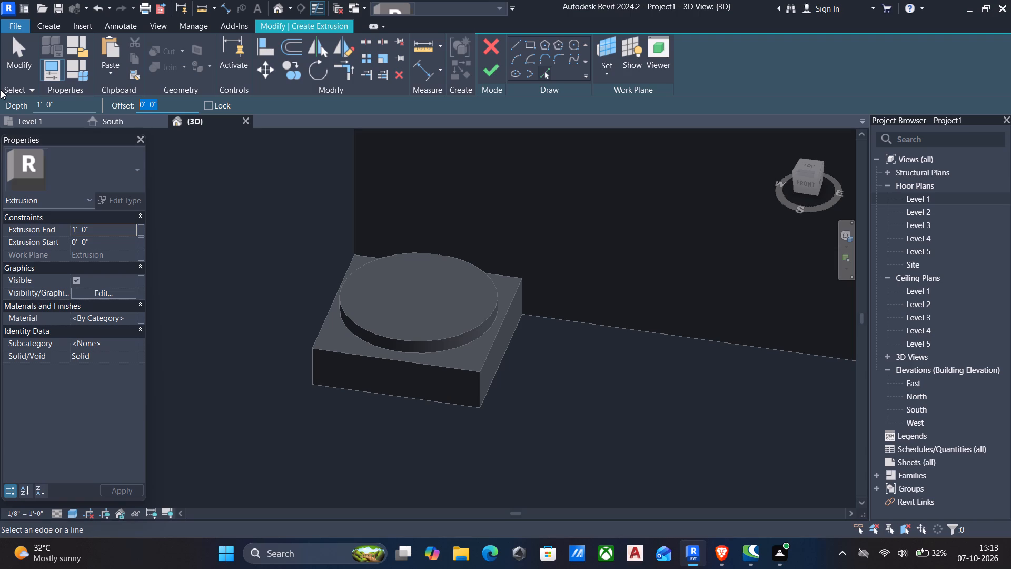
type("2\"")
key("Return")
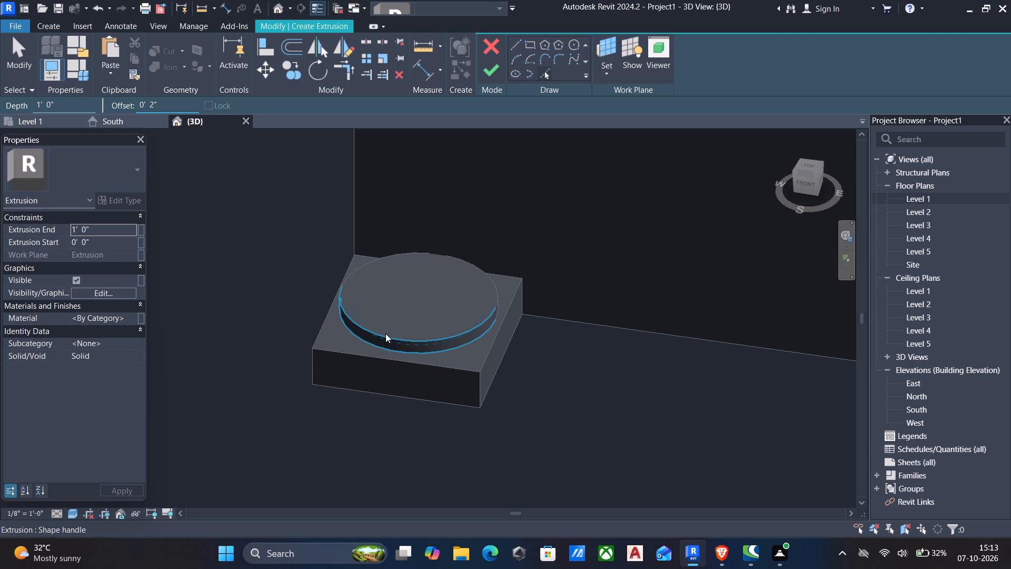
middle_click_drag(384, 338, 376, 397, "shift")
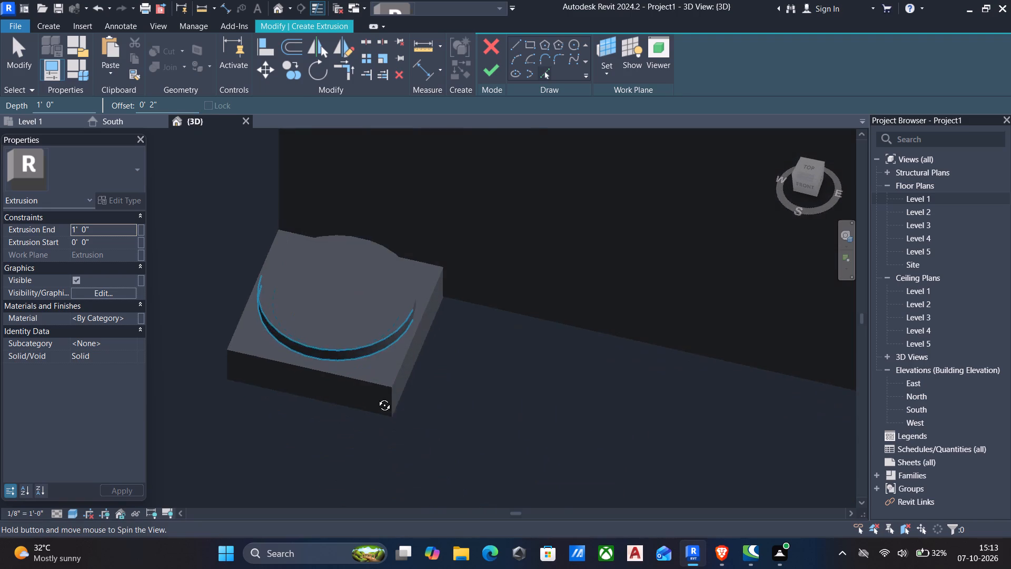
middle_click_drag(376, 397, 354, 333, "shift")
scroll(349, 322, "down", 1)
middle_click_drag(349, 323, 339, 406)
middle_click_drag(340, 432, 471, 560)
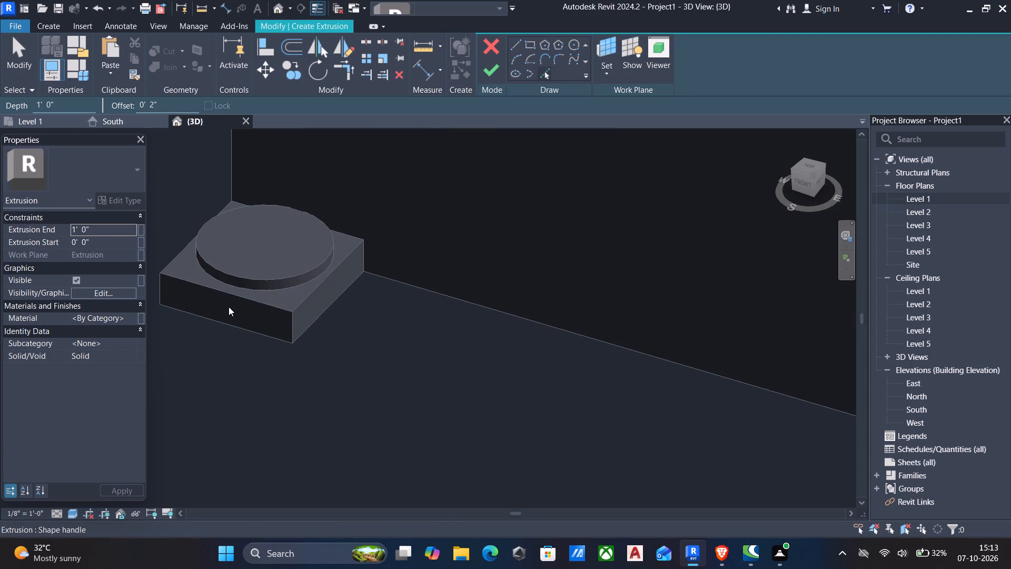
left_click(241, 278)
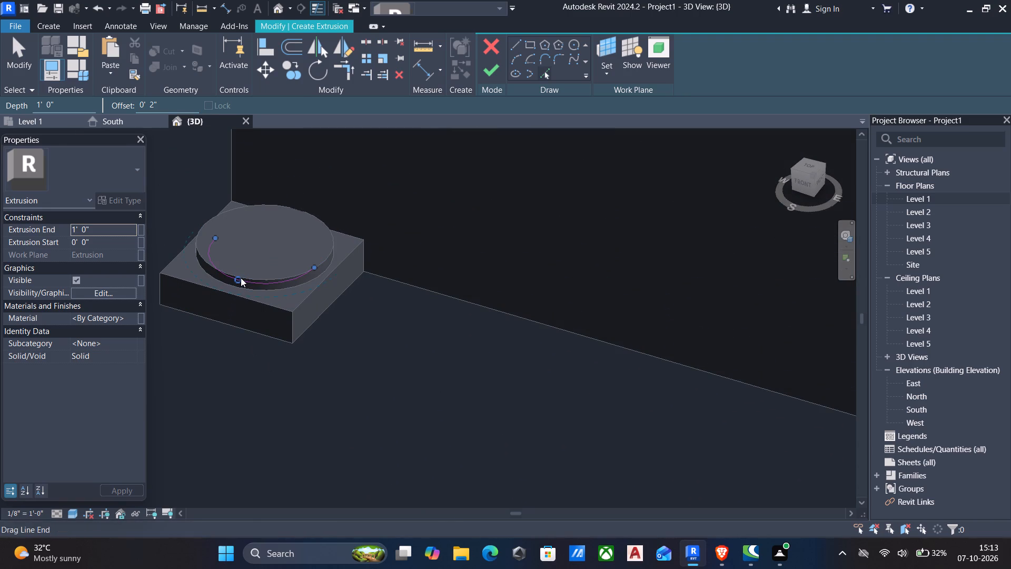
scroll(256, 261, "up", 4)
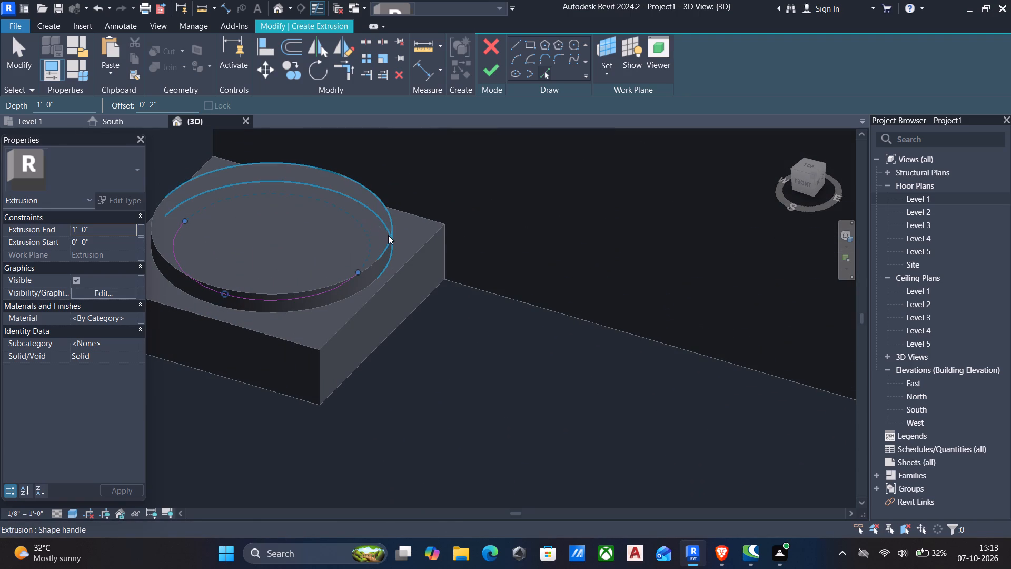
left_click(388, 236)
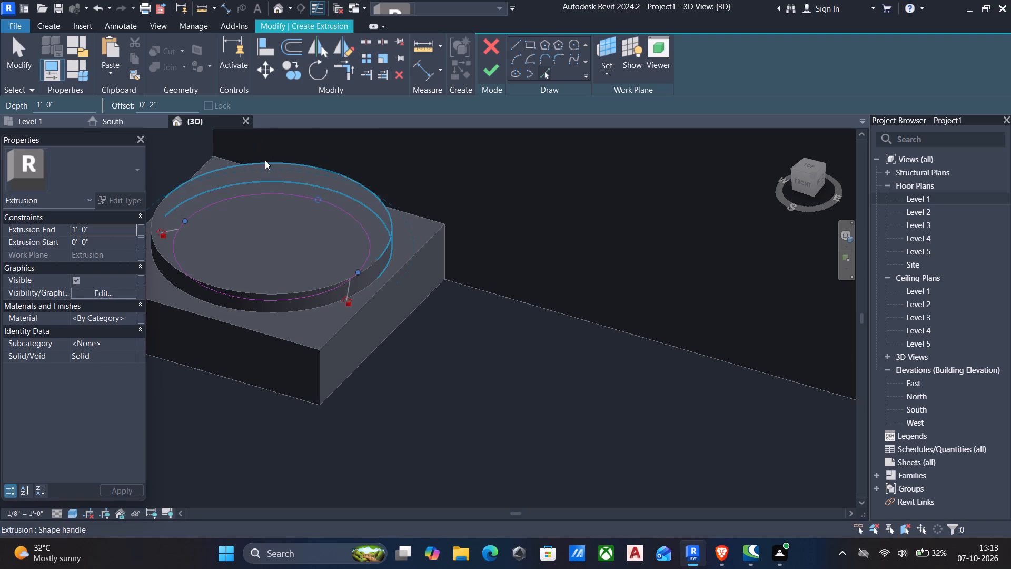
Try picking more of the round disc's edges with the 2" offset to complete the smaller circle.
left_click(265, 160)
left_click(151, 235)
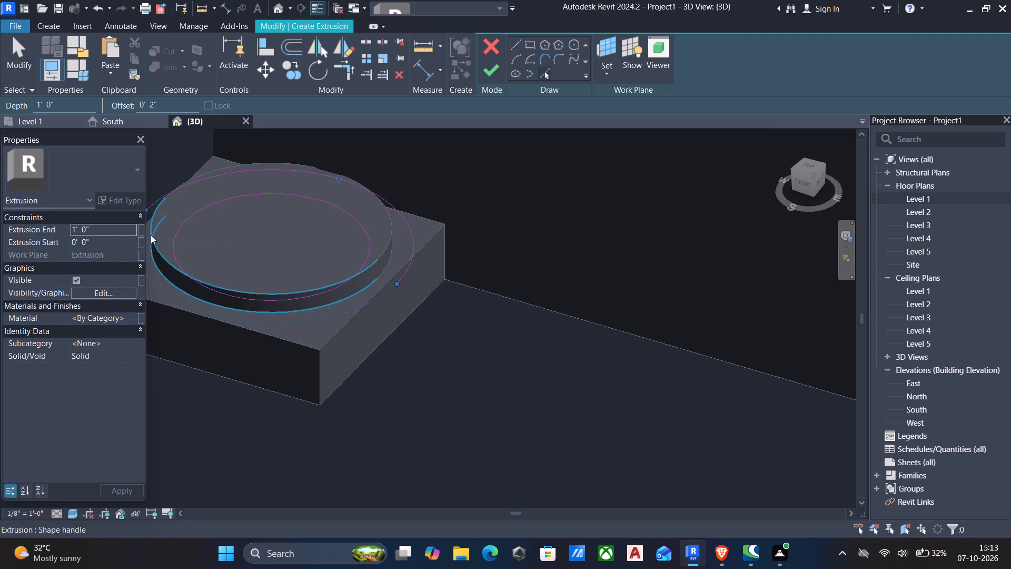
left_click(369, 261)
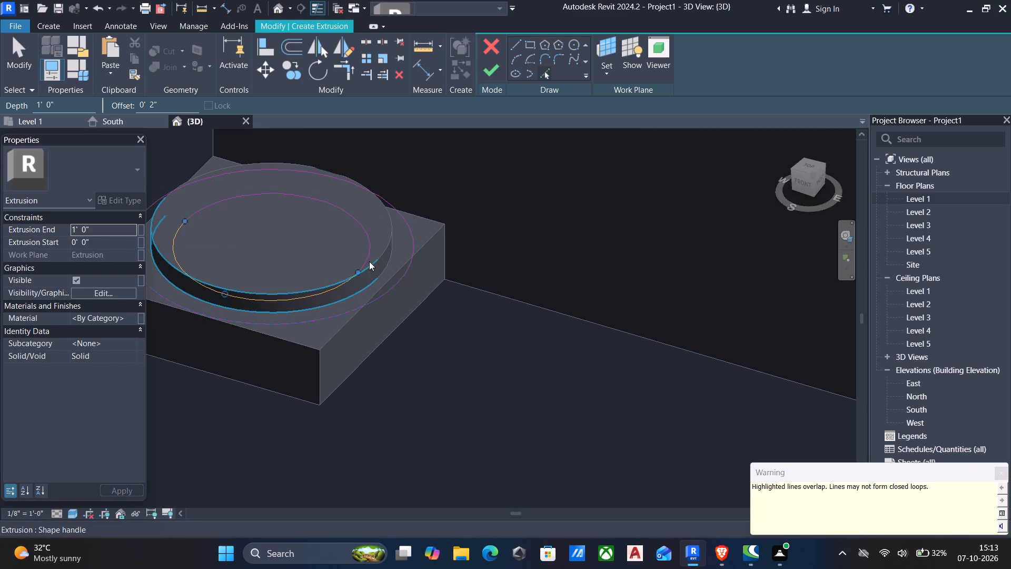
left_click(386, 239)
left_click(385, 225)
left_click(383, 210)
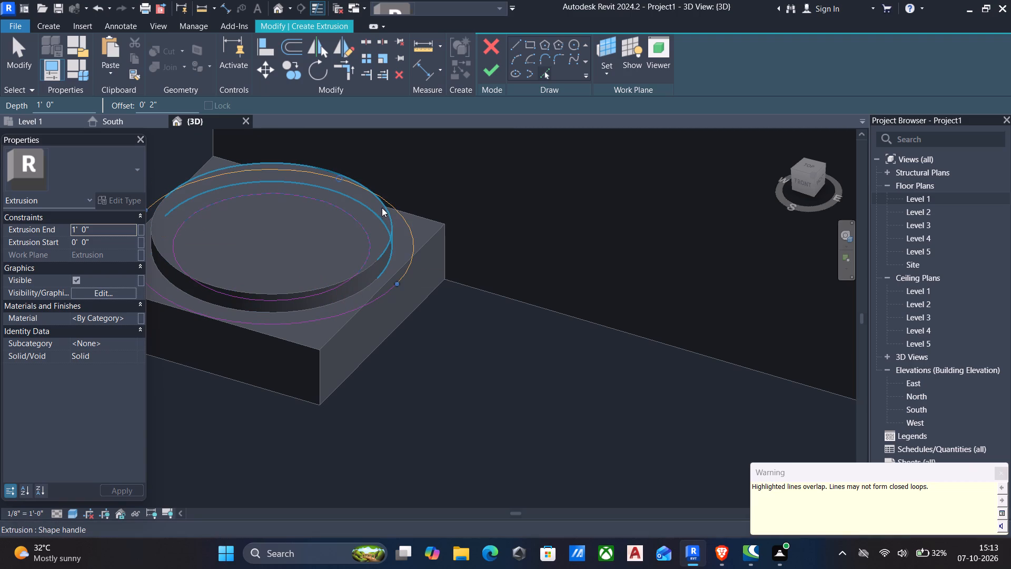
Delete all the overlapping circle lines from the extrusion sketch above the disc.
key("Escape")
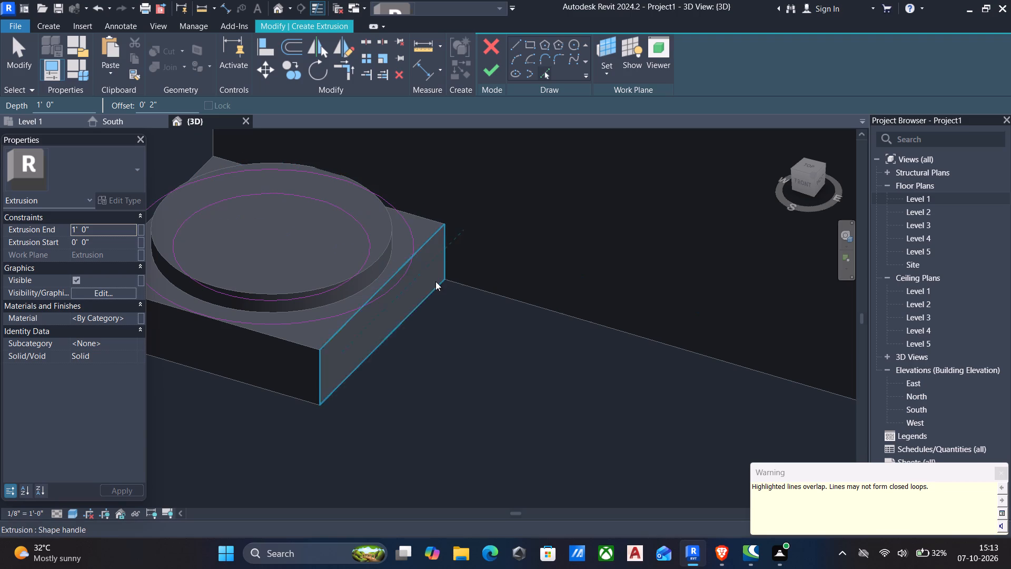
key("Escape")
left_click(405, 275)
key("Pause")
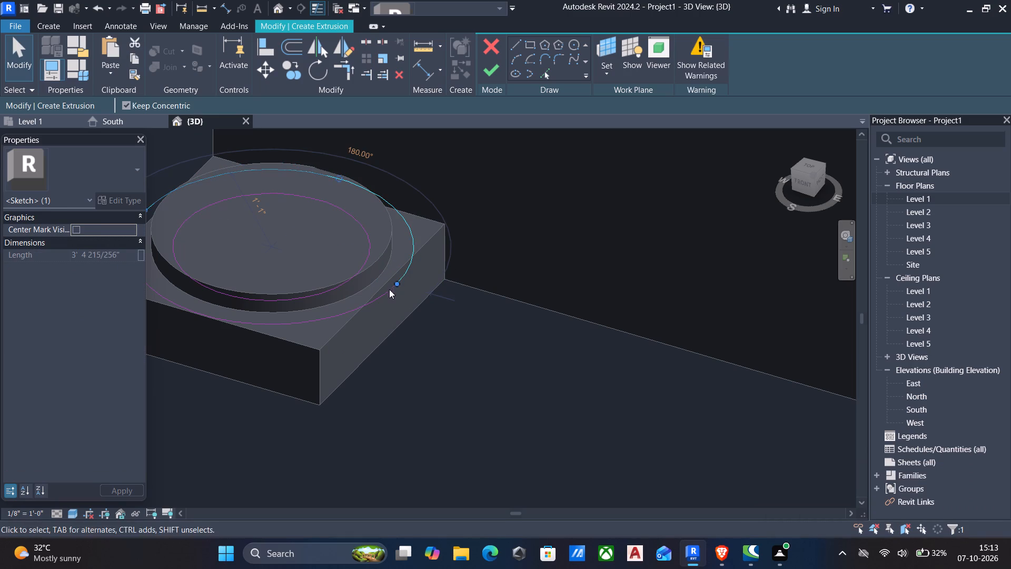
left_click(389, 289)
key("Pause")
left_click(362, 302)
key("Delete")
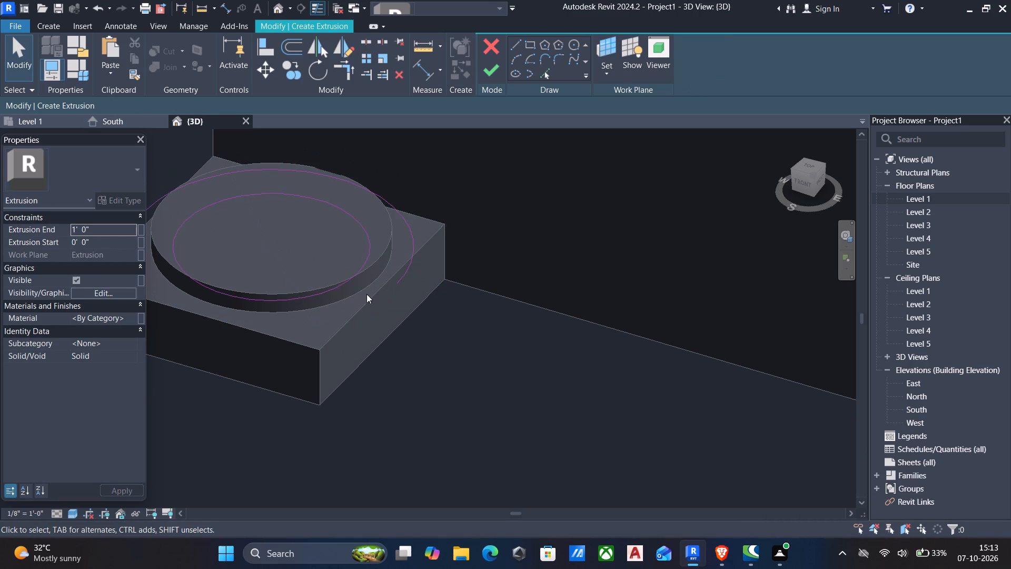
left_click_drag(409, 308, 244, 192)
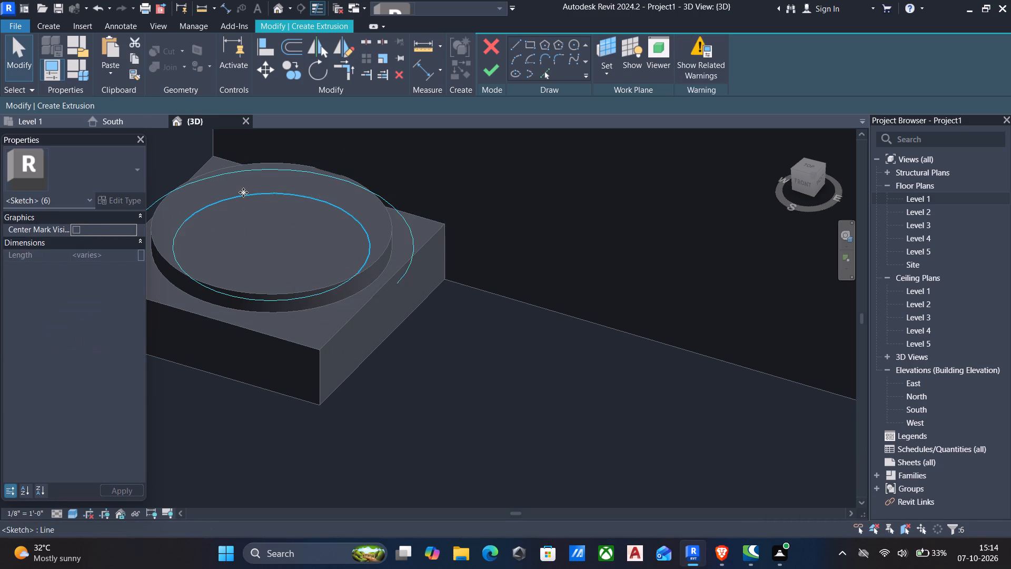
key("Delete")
In wireframe display, trace both halves of the disc's round edge with picked lines offset 2" inward, and finish the extrusion.
scroll(353, 243, "down", 3)
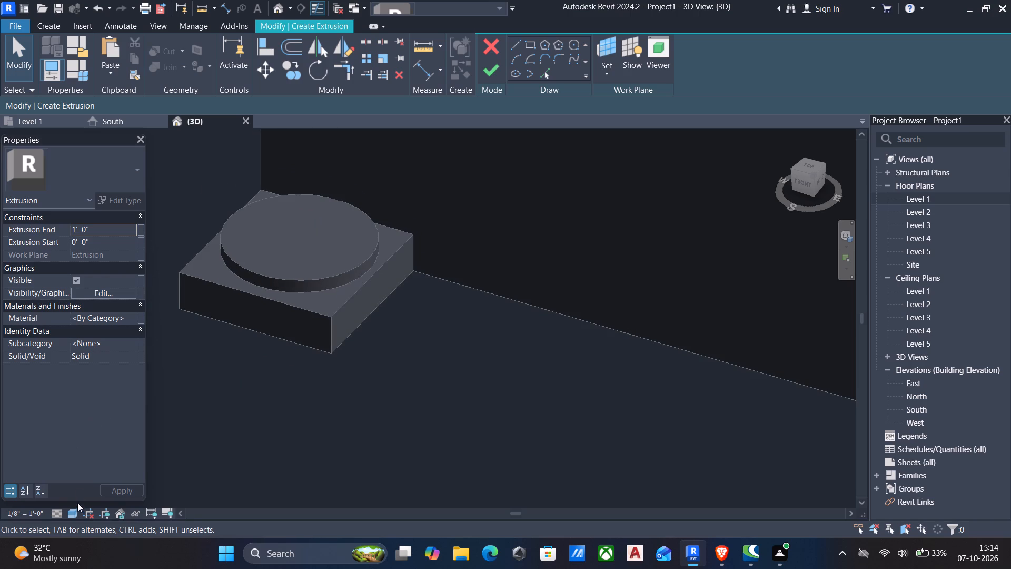
left_click(69, 515)
left_click(93, 433)
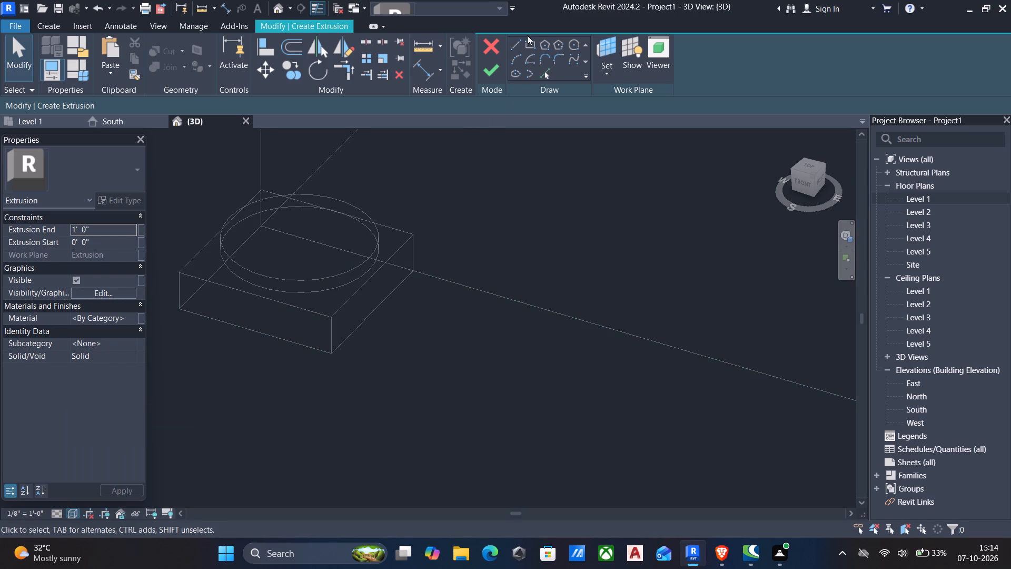
left_click(543, 79)
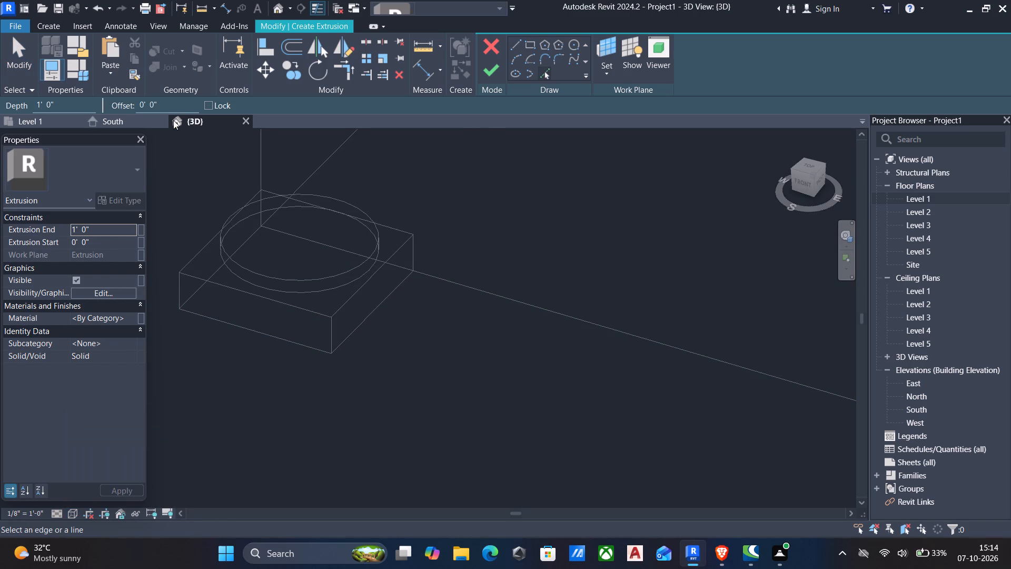
left_click_drag(169, 97, 149, 101)
left_click_drag(164, 106, 0, 73)
key("2")
key("shift+quotedbl")
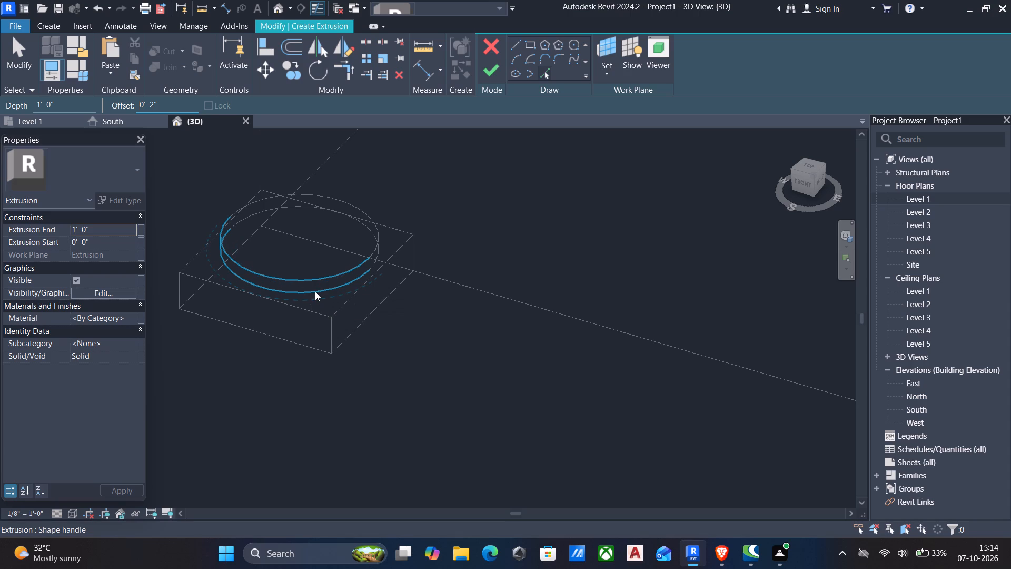
left_click(315, 291)
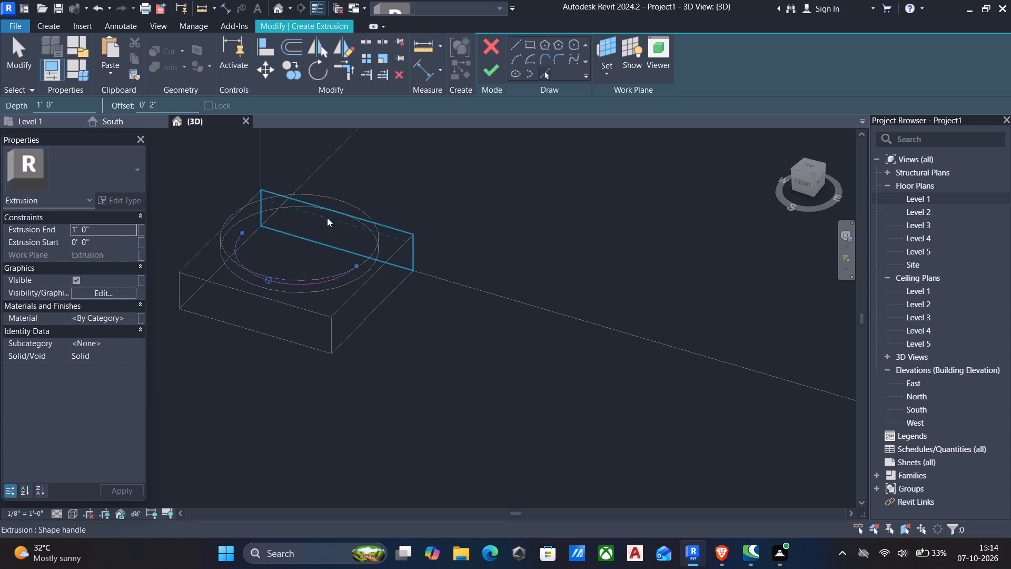
left_click(326, 198)
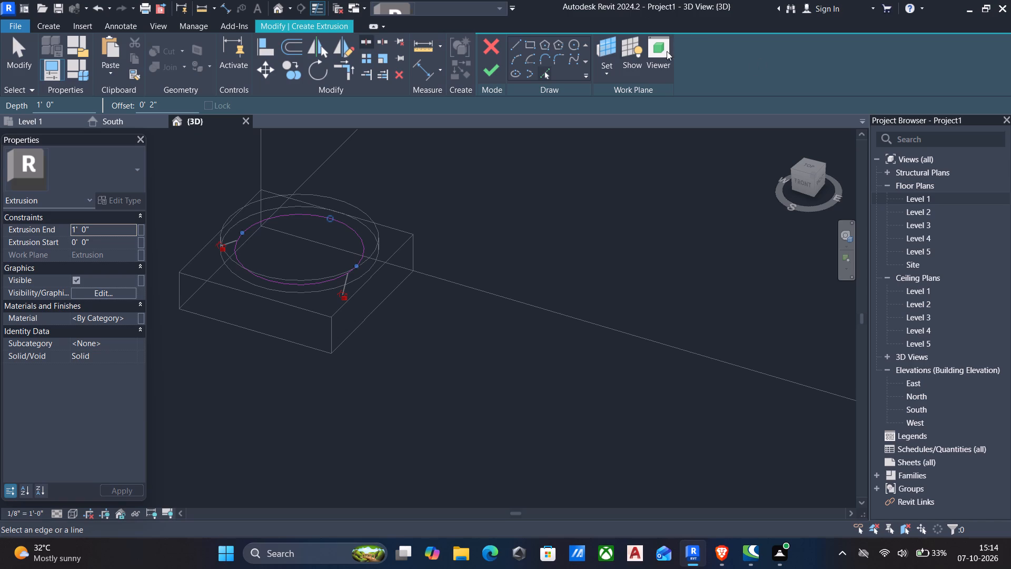
left_click(504, 74)
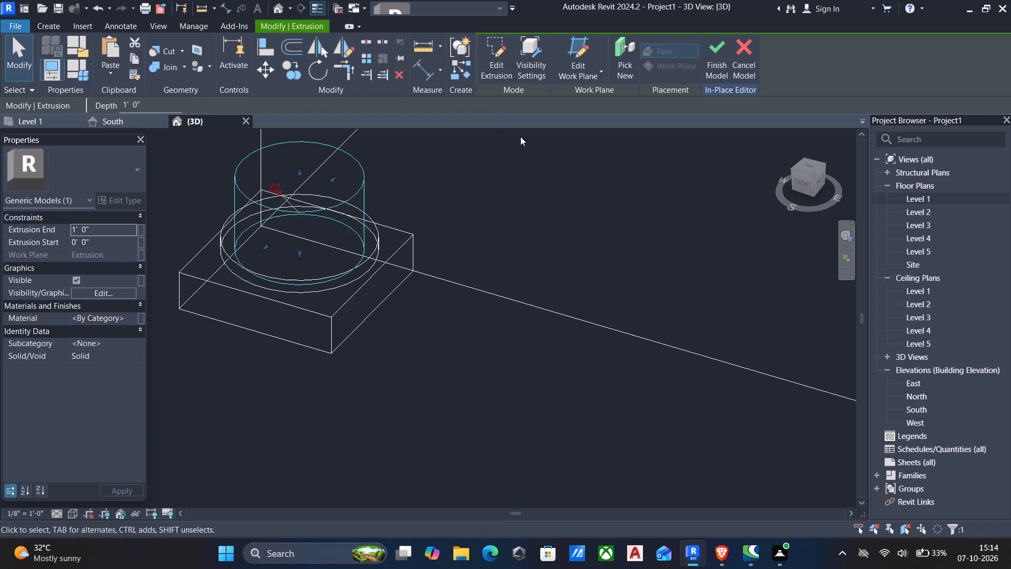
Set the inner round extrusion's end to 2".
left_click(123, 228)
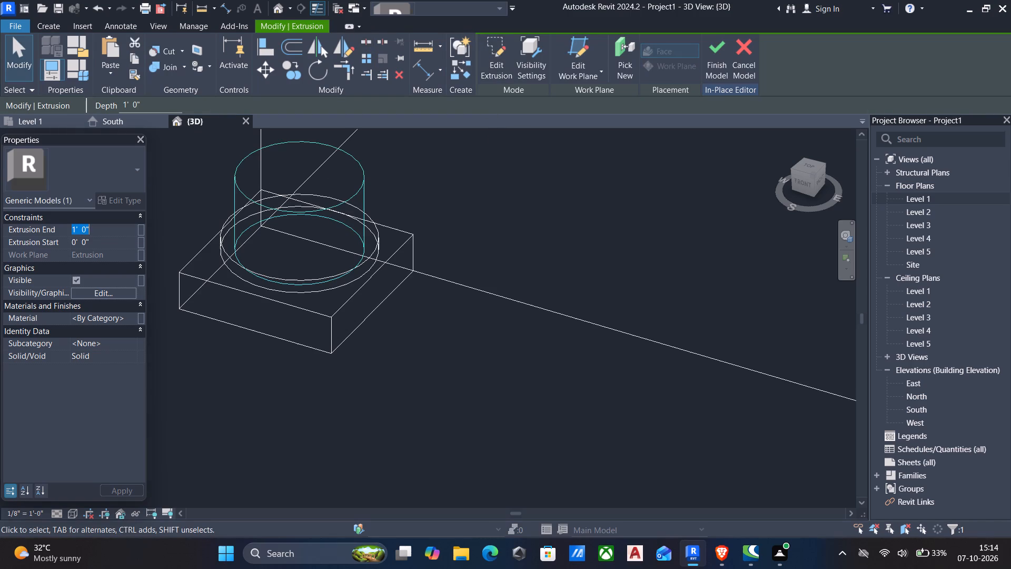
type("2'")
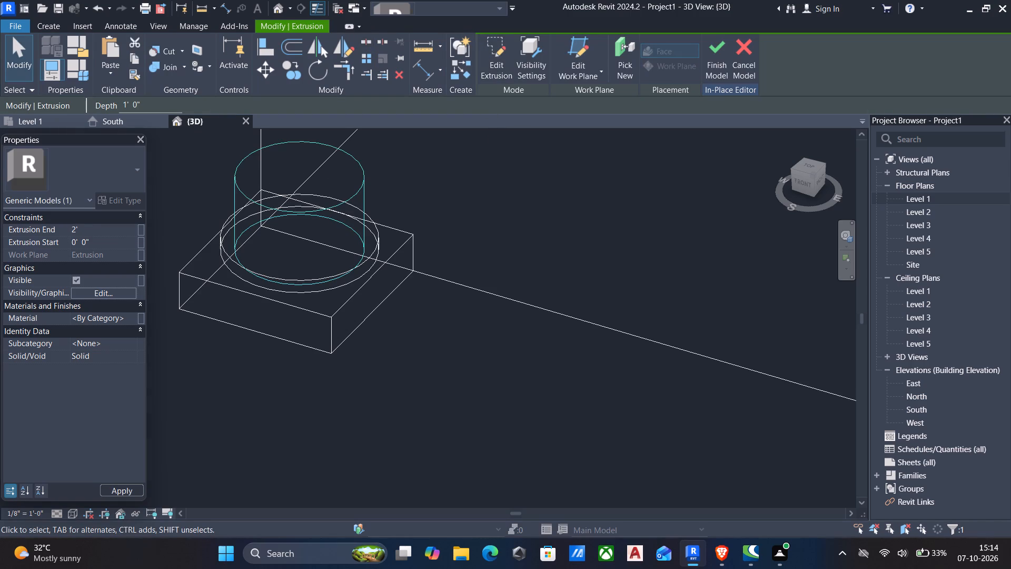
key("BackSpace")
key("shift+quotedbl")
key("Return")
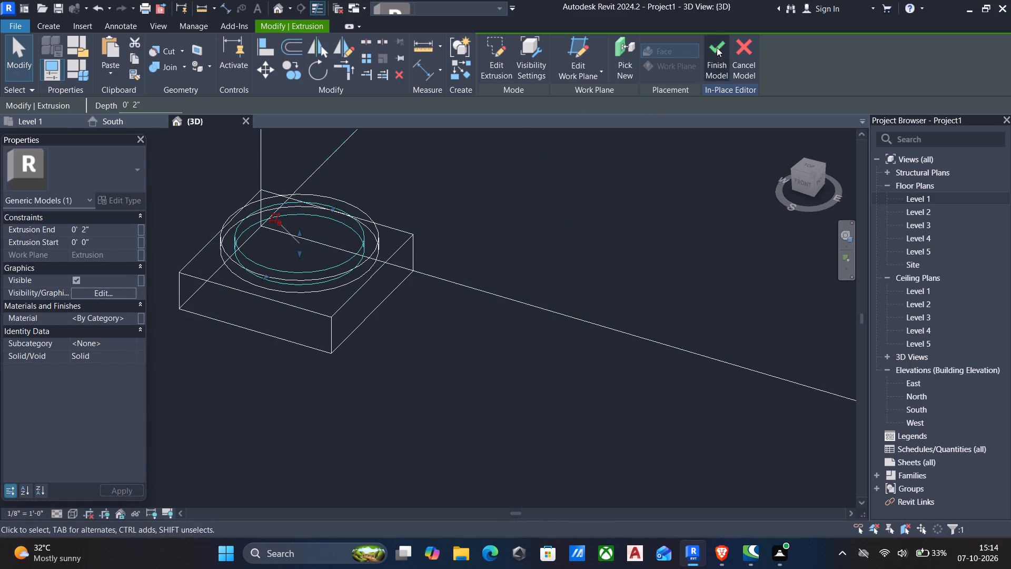
Finish the in-place model without saving the project and return the 3D view to shaded display.
left_click(717, 55)
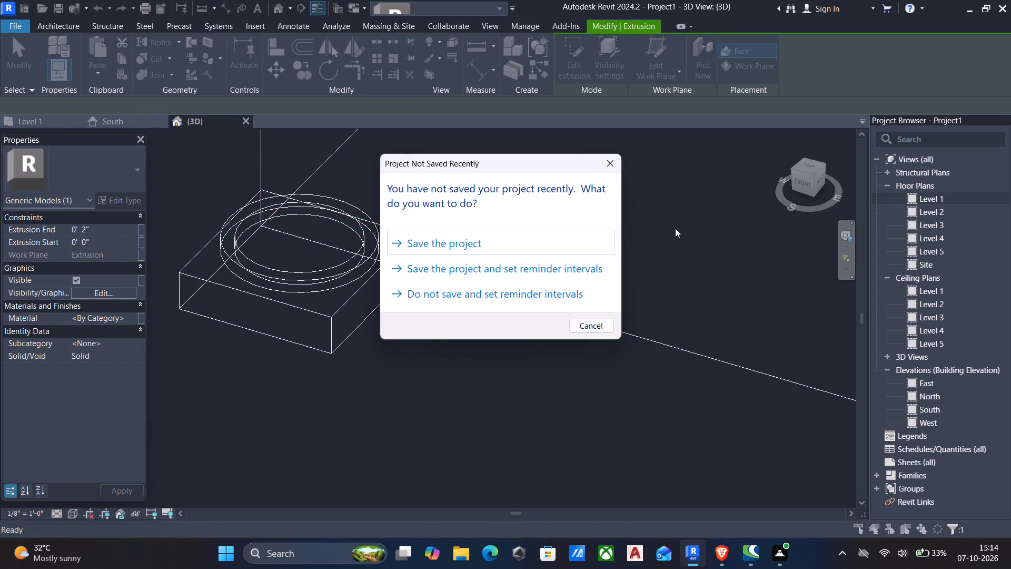
left_click(597, 327)
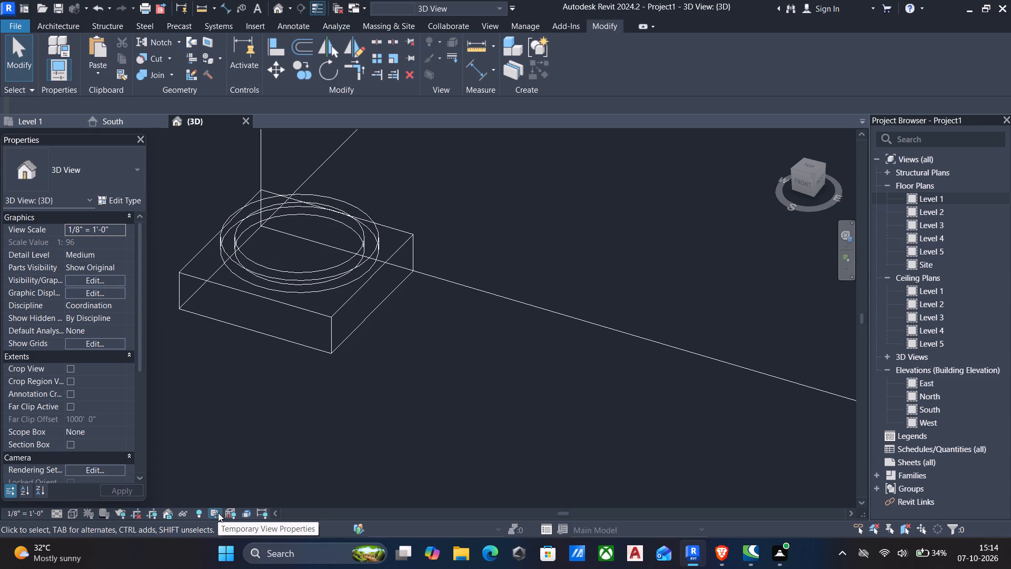
left_click(74, 512)
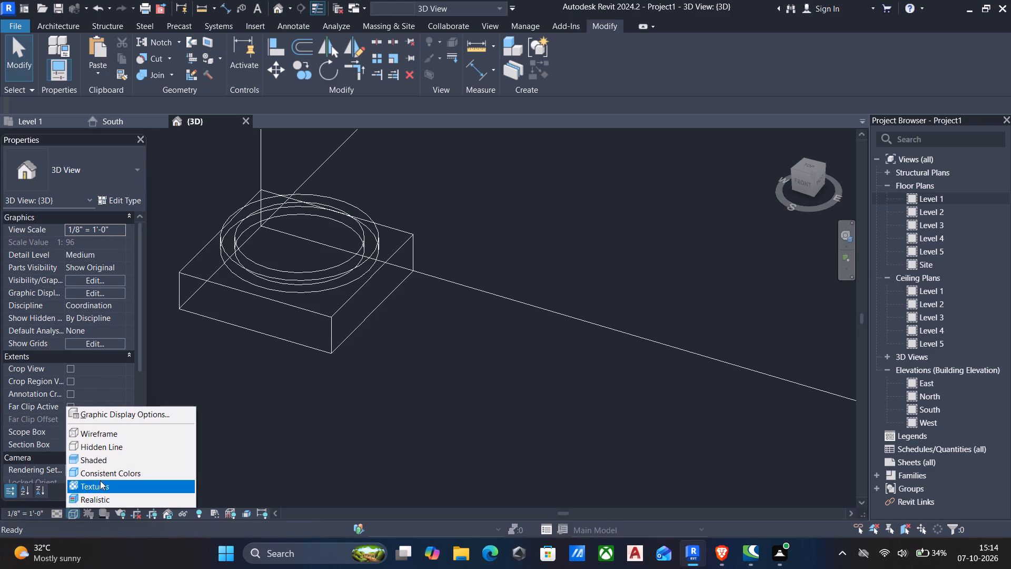
left_click(97, 459)
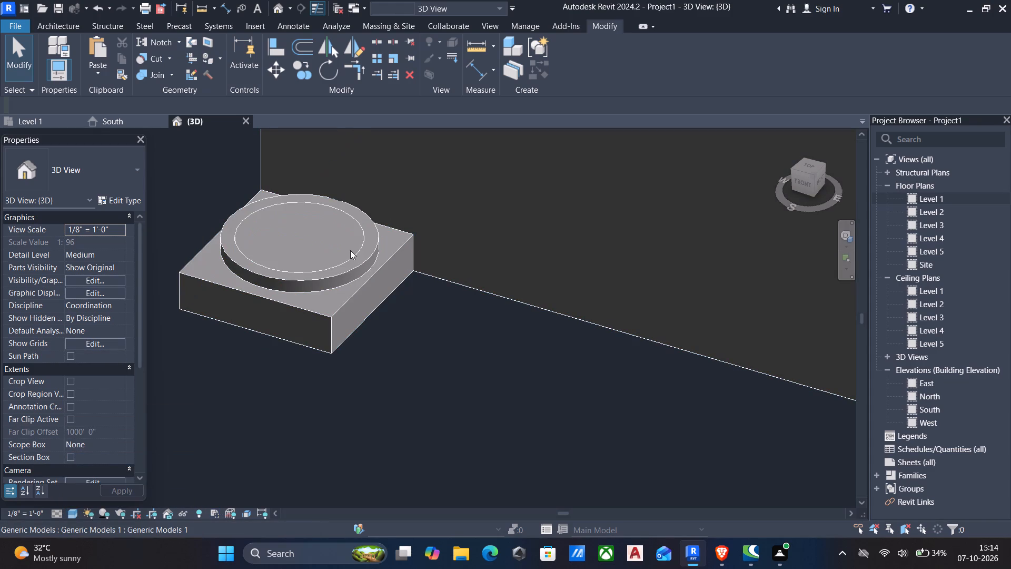
Reopen the in-place model containing the base block and discs for editing.
left_click(352, 257)
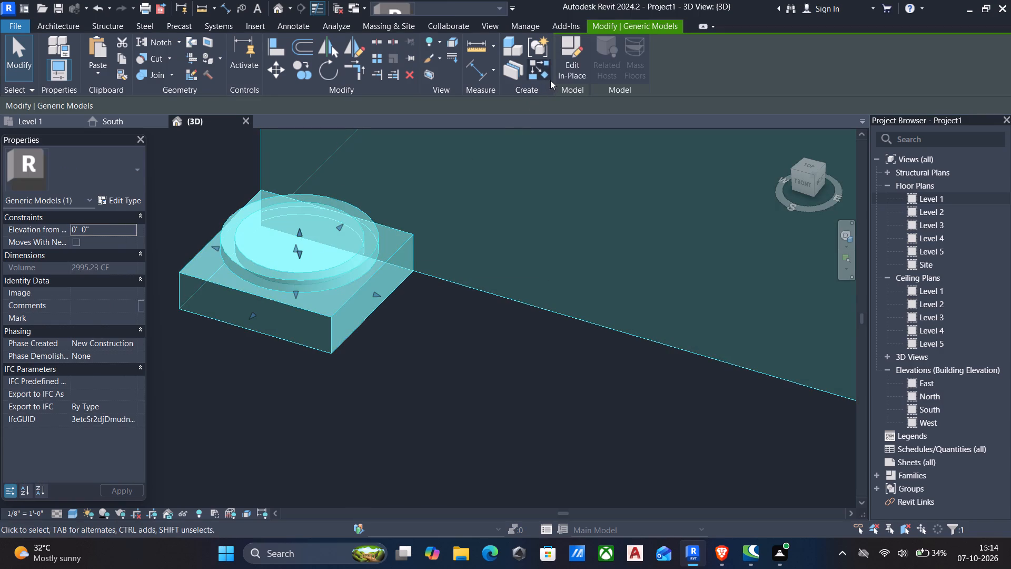
left_click(566, 74)
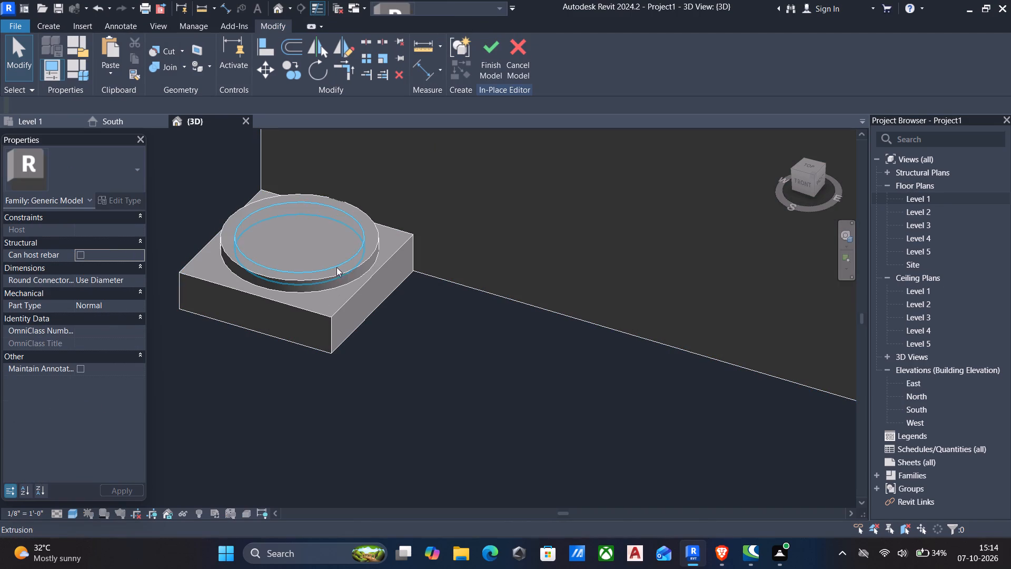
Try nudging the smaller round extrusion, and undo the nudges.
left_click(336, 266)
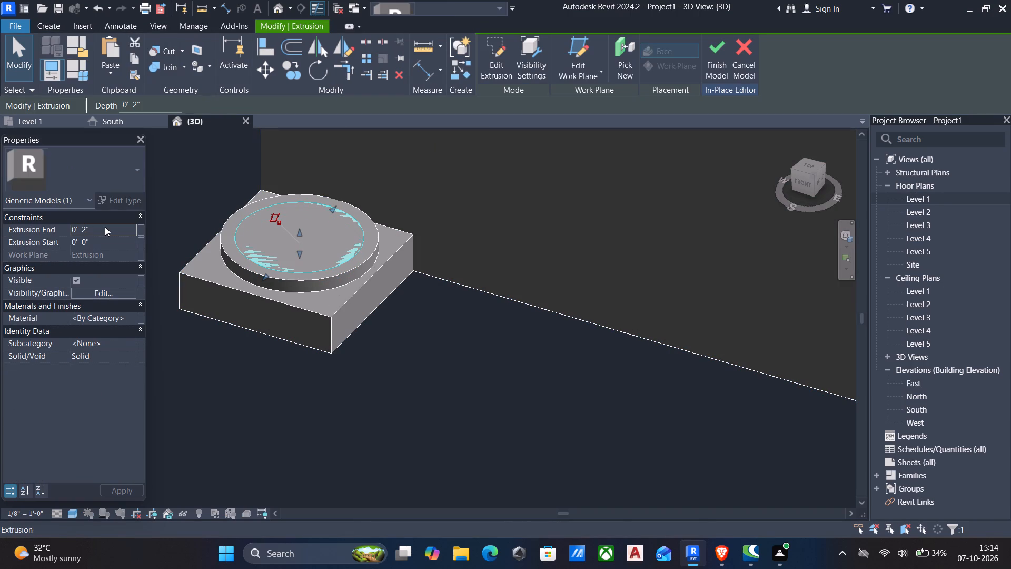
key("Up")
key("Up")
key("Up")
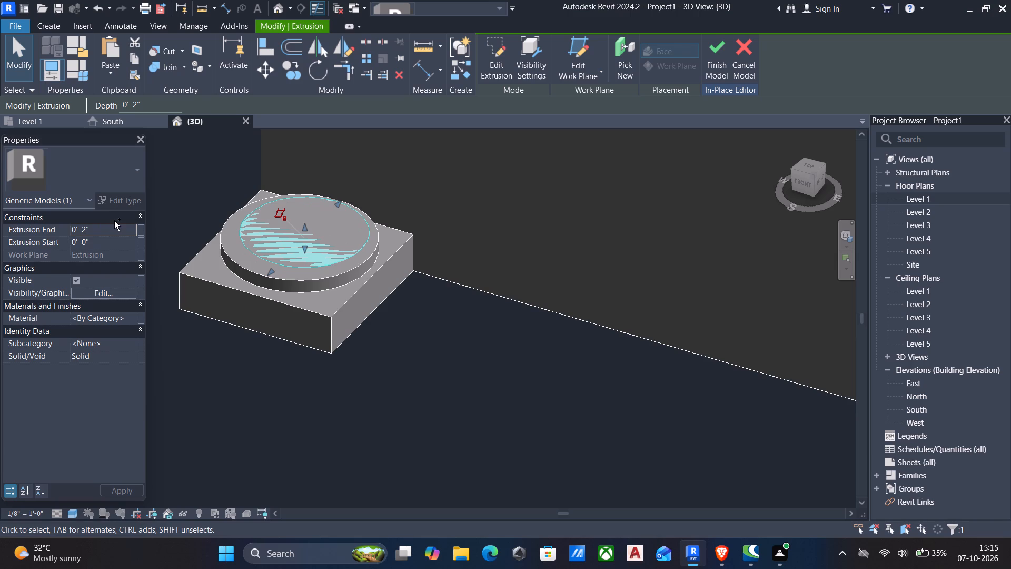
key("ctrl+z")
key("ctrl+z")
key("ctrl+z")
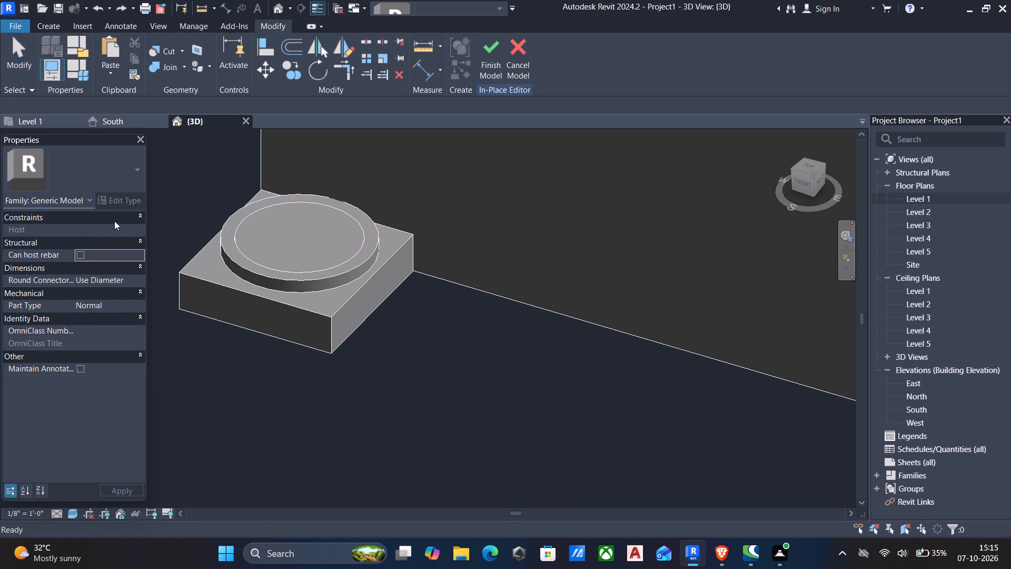
Stretch the smaller round extrusion's top to about 1' 3" and raise its underside to about 8" above the work plane.
left_click(306, 273)
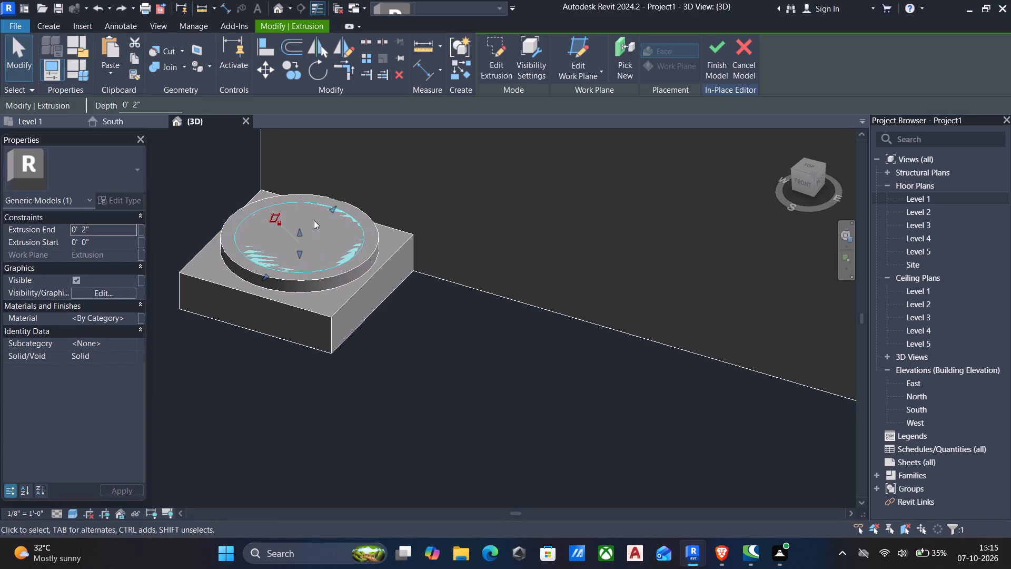
left_click_drag(300, 234, 321, 159)
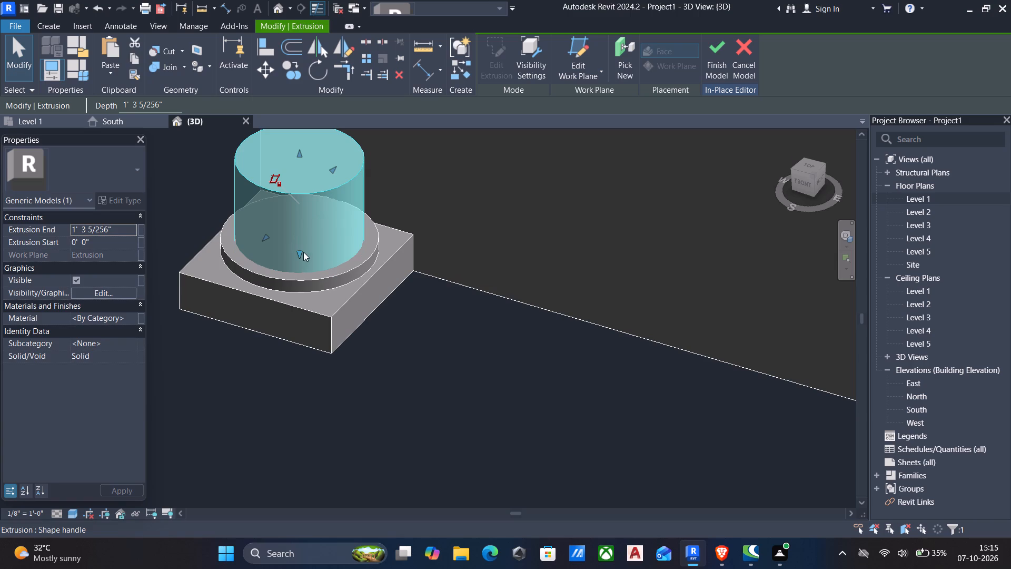
left_click_drag(304, 251, 308, 197)
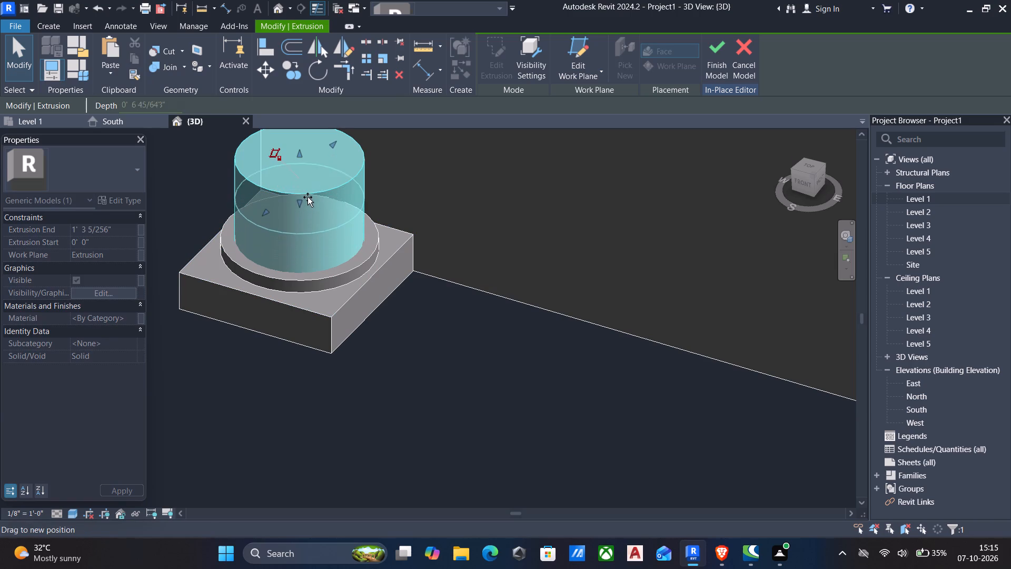
left_click_drag(308, 197, 310, 199)
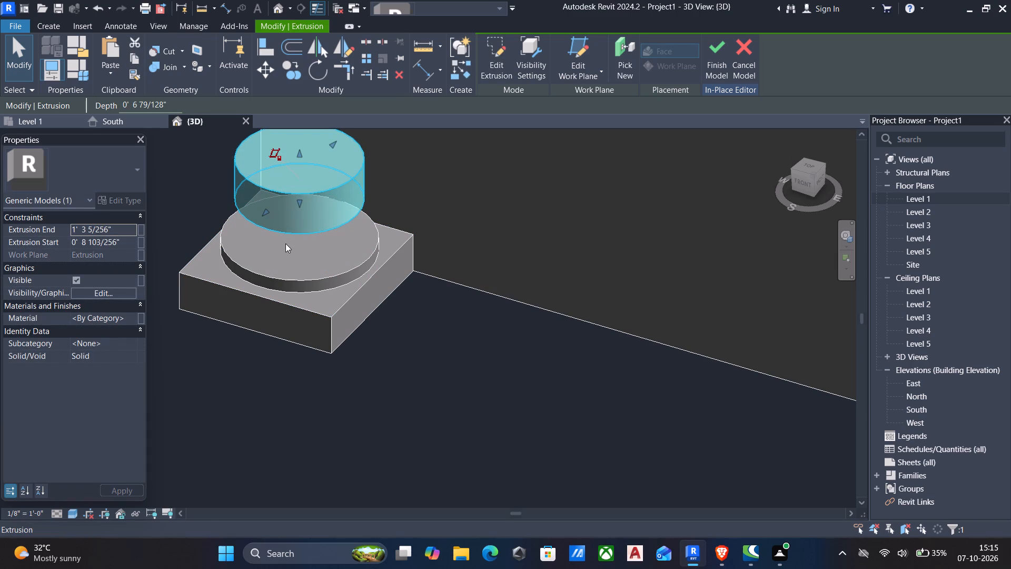
Align the underside of the smaller cylinder to the top face of the round disc.
type("al")
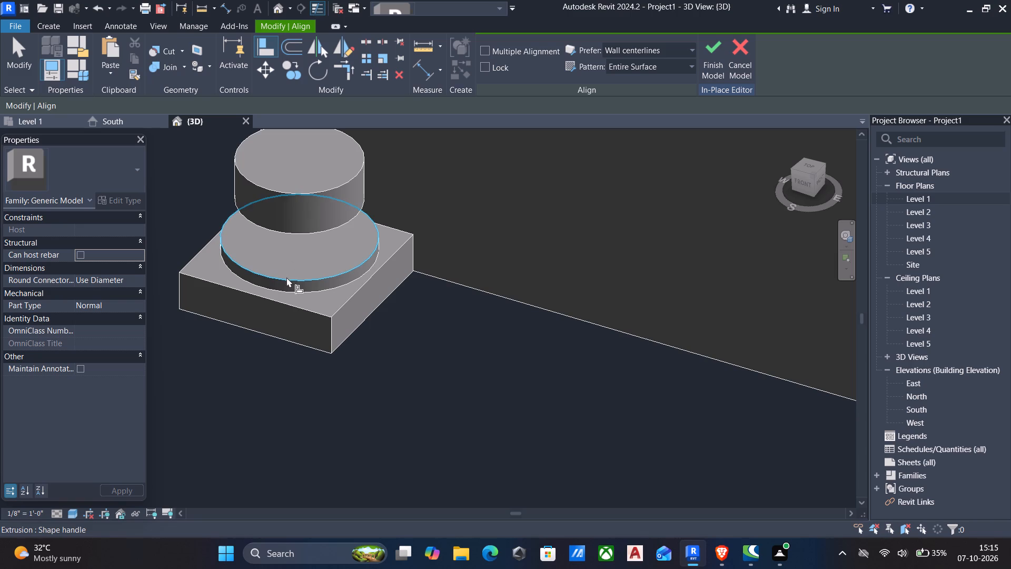
left_click(286, 277)
scroll(293, 270, "down", 4)
middle_click_drag(292, 274, 356, 155, "shift")
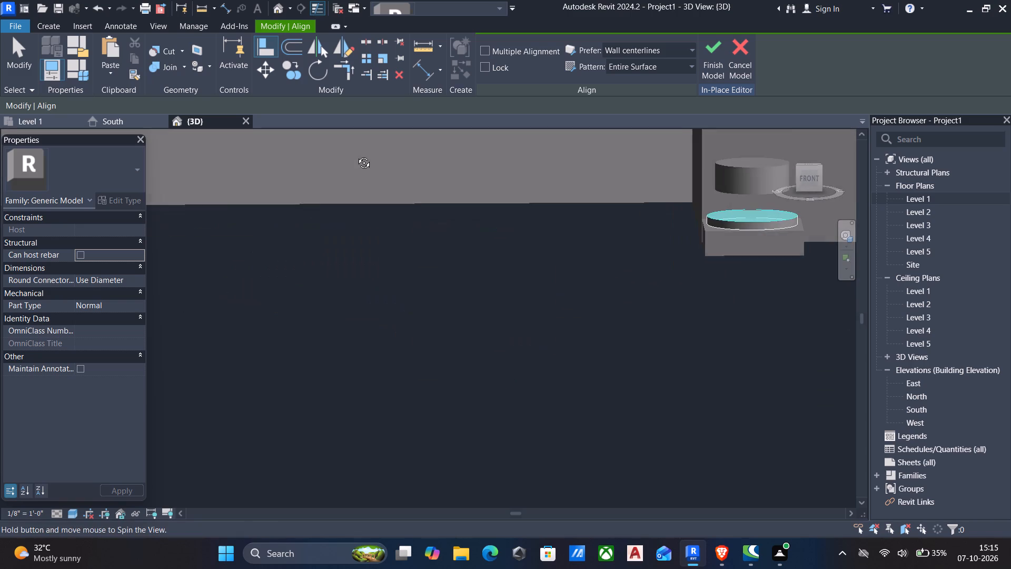
middle_click_drag(356, 155, 355, 155, "shift")
scroll(744, 195, "up", 2)
left_click(744, 195)
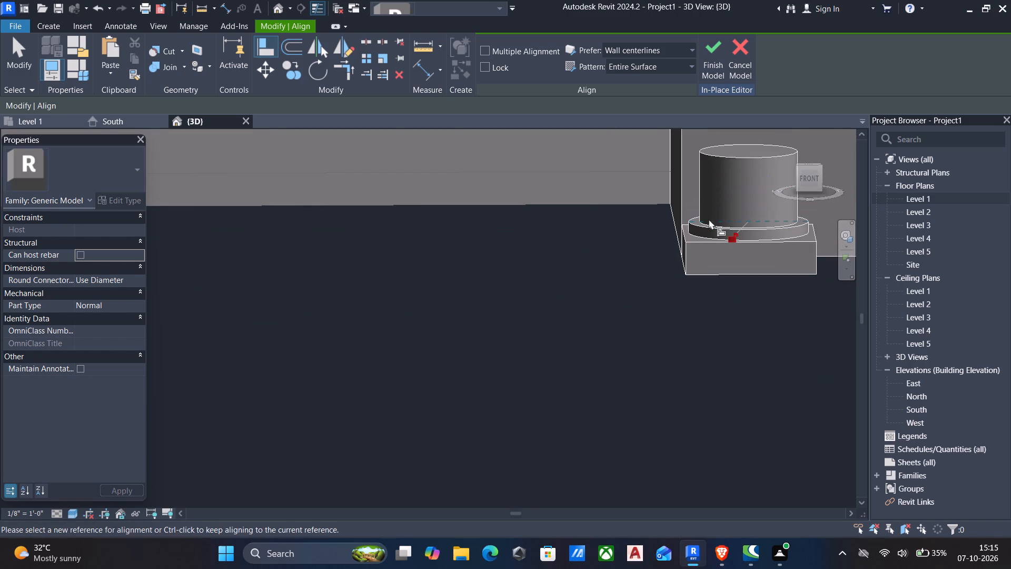
middle_click_drag(627, 312, 556, 426)
key("Escape")
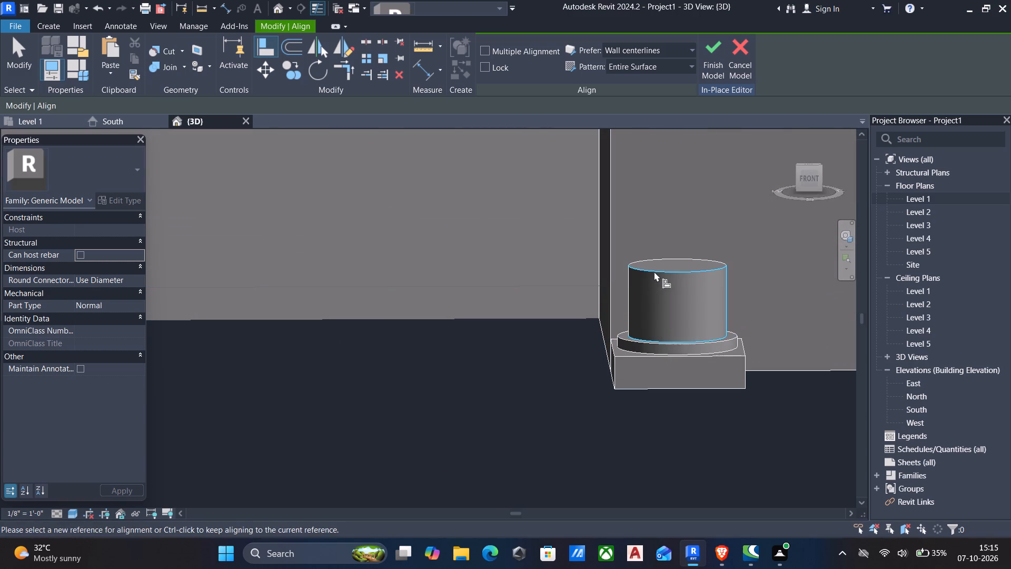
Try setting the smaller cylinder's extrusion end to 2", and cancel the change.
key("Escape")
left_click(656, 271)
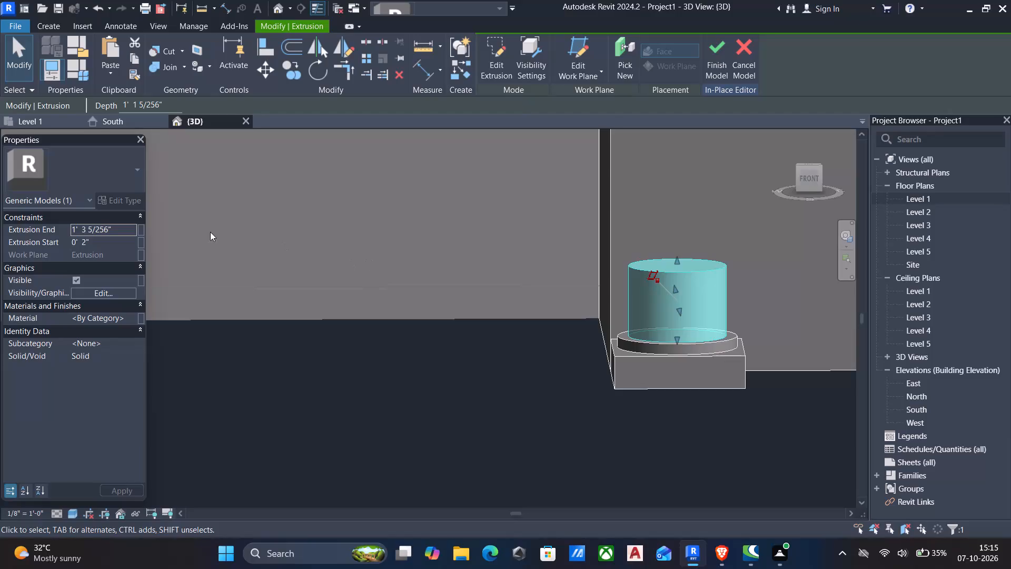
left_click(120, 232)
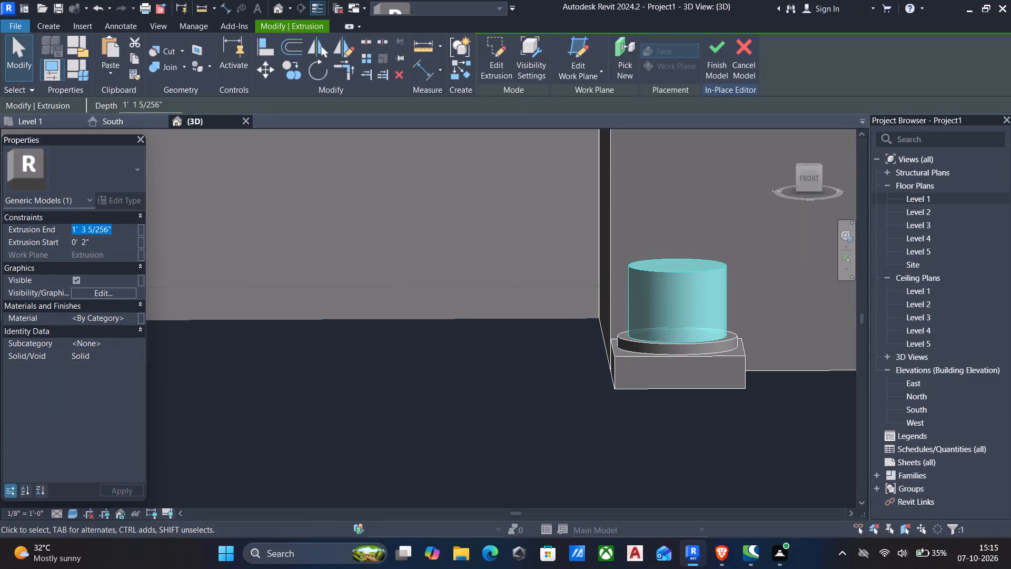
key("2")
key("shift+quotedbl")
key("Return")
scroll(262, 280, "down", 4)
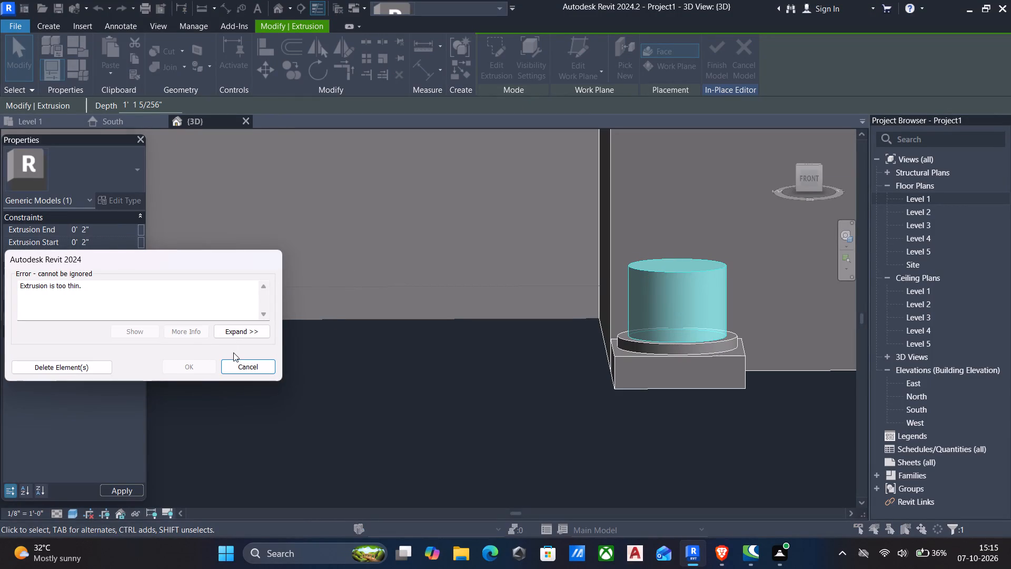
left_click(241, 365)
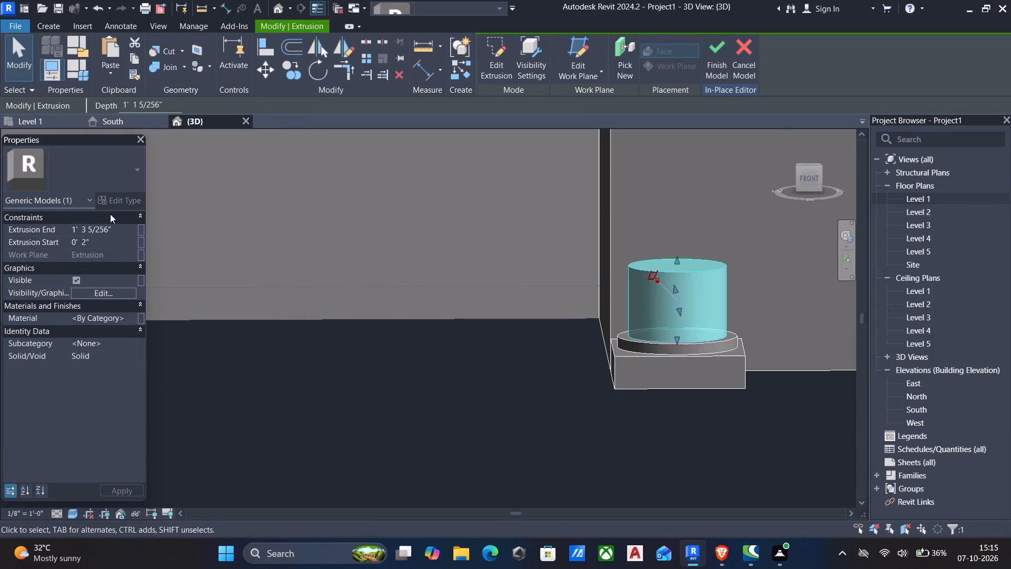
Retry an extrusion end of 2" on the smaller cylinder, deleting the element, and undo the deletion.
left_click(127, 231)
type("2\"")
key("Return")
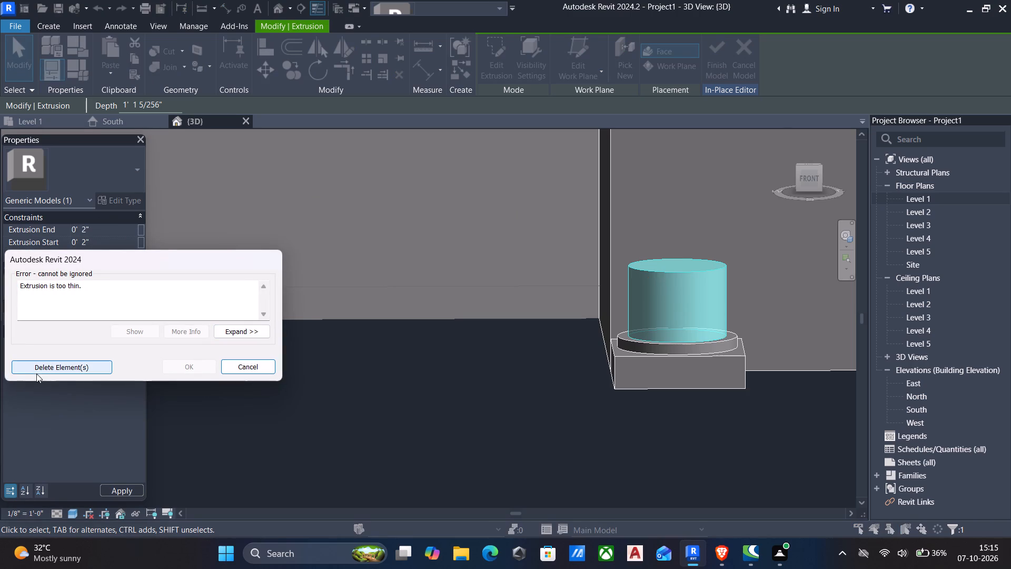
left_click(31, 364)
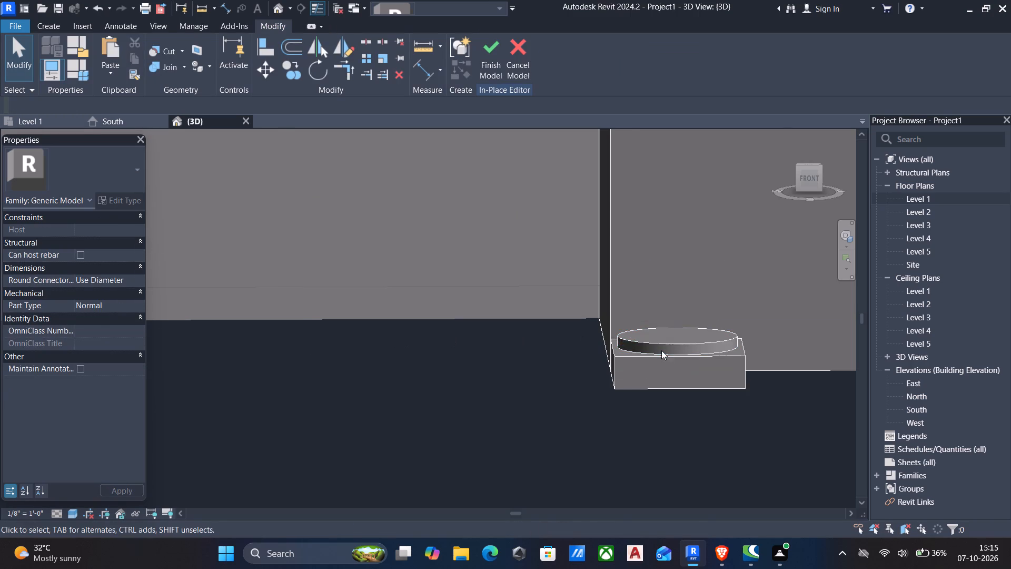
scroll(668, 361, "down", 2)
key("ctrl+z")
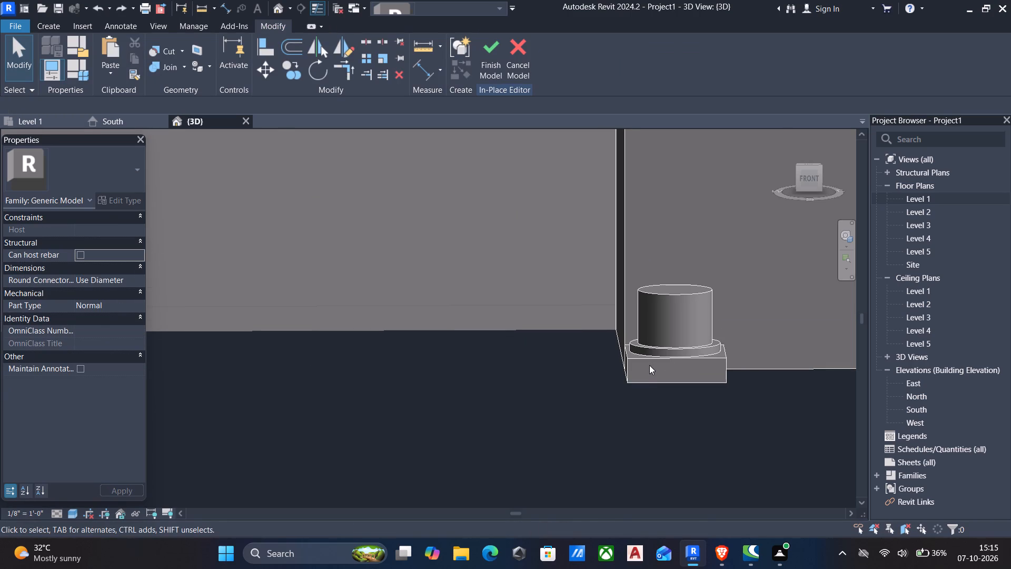
Set the smaller cylinder's extrusion end to 3" to make it a thin disc on the round base disc.
left_click(661, 299)
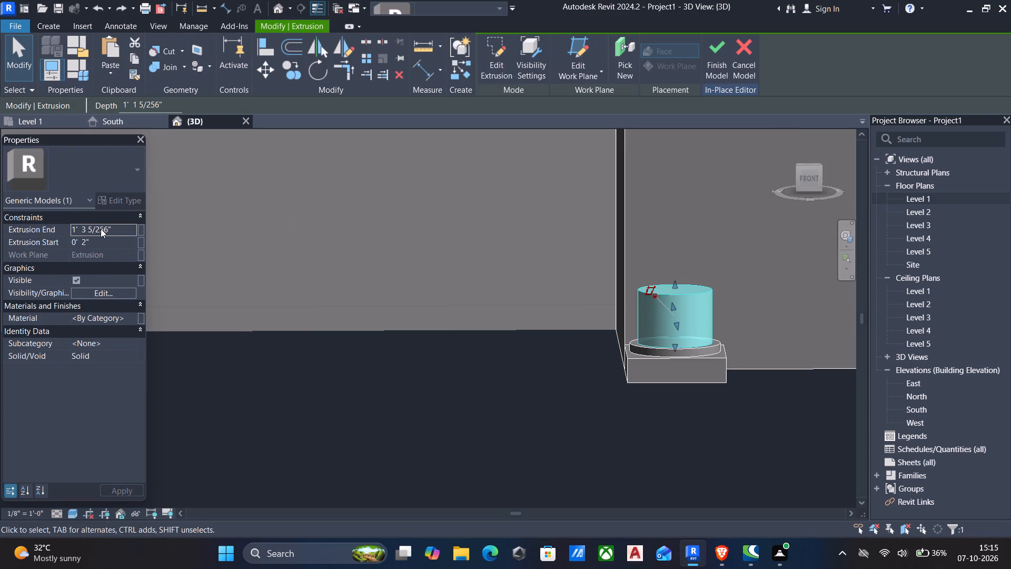
left_click(115, 227)
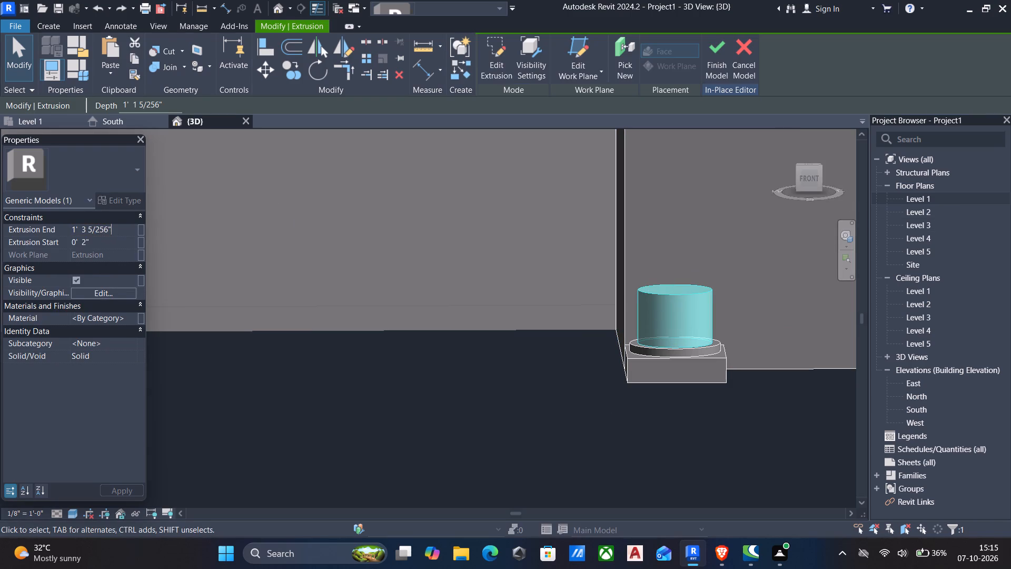
left_click_drag(116, 227, 0, 212)
left_click(130, 231)
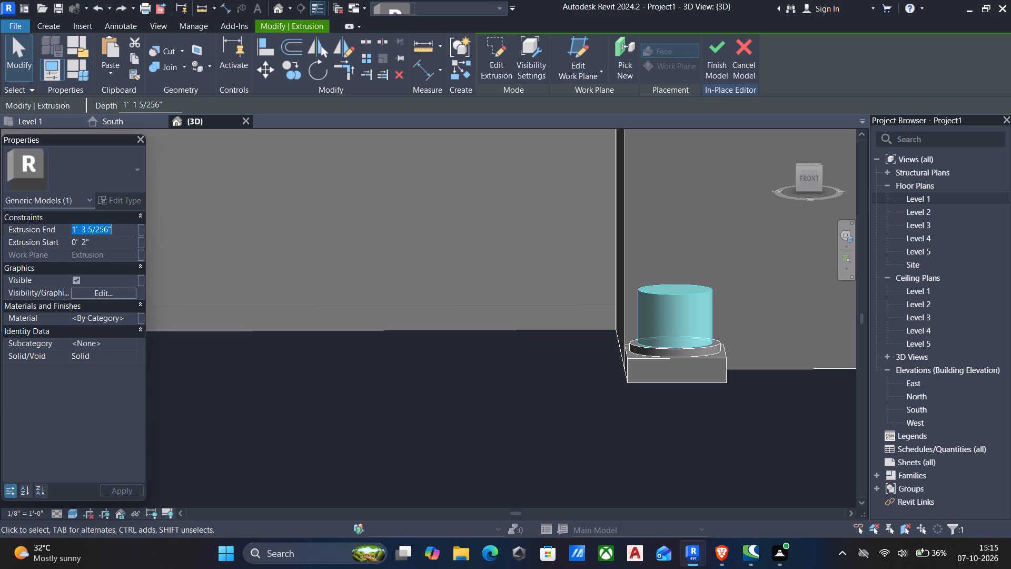
key("3")
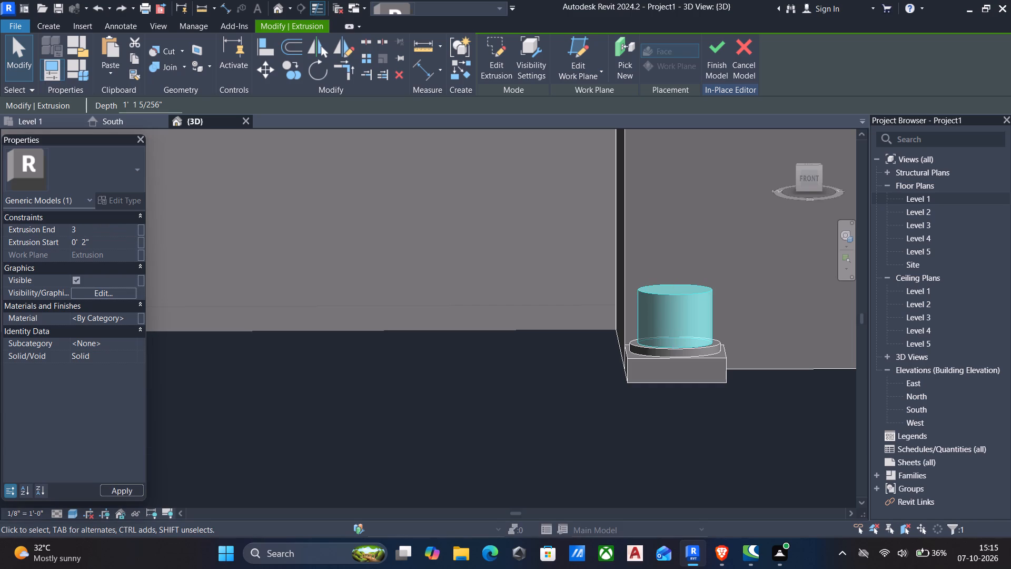
left_click(130, 231, "shift")
key("shift+quotedbl")
key("Return")
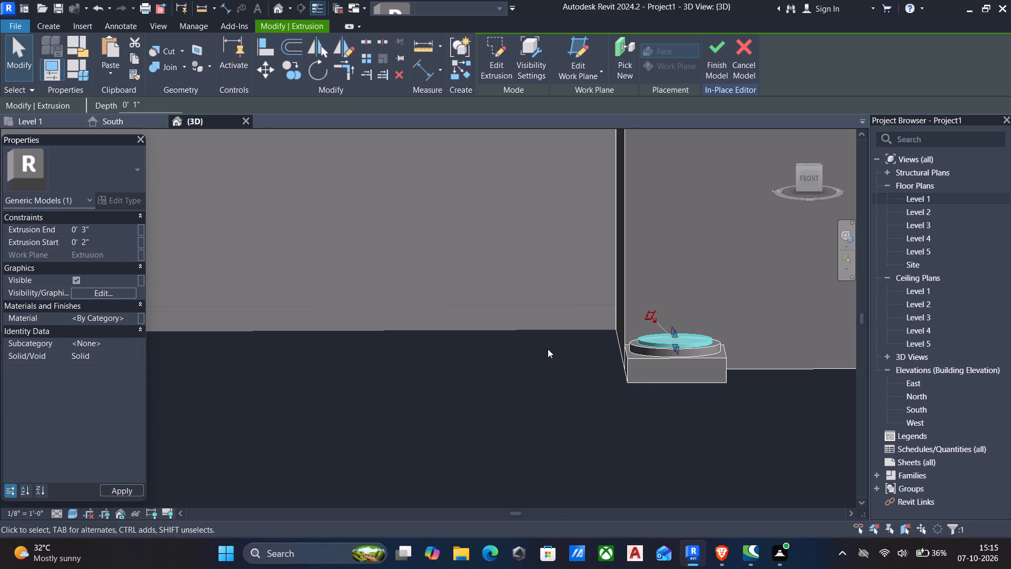
key("Escape")
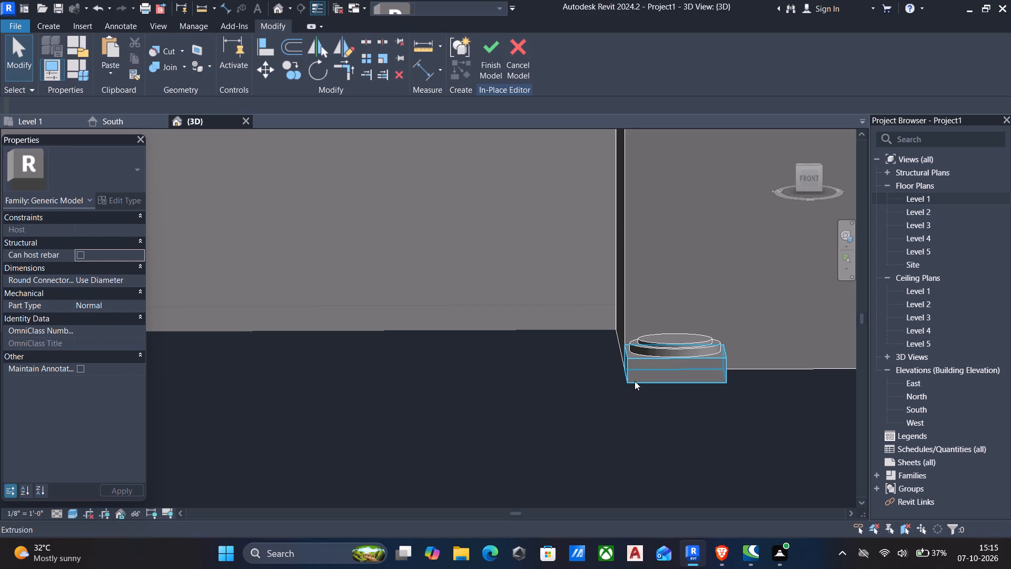
scroll(638, 370, "down", 1)
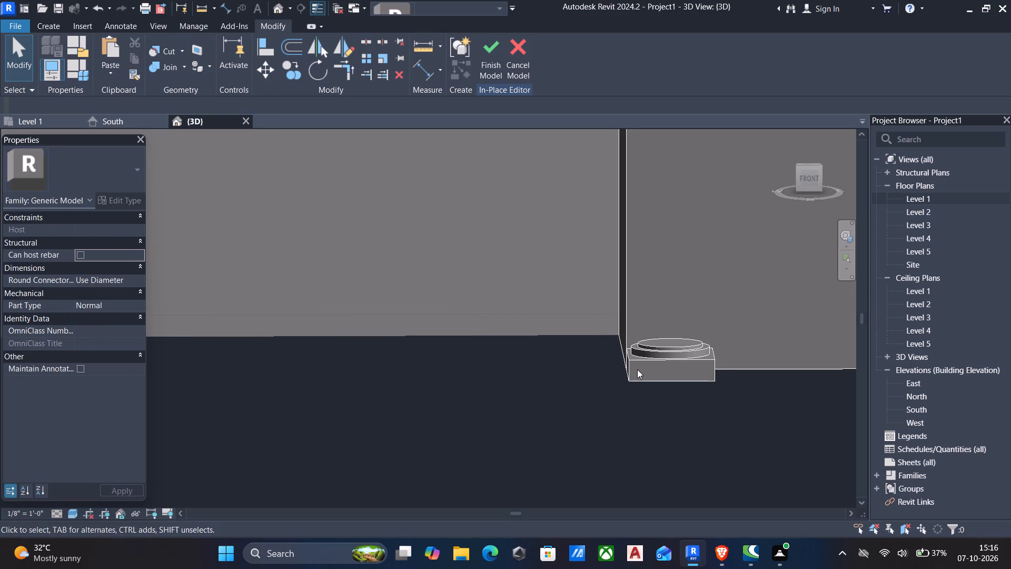
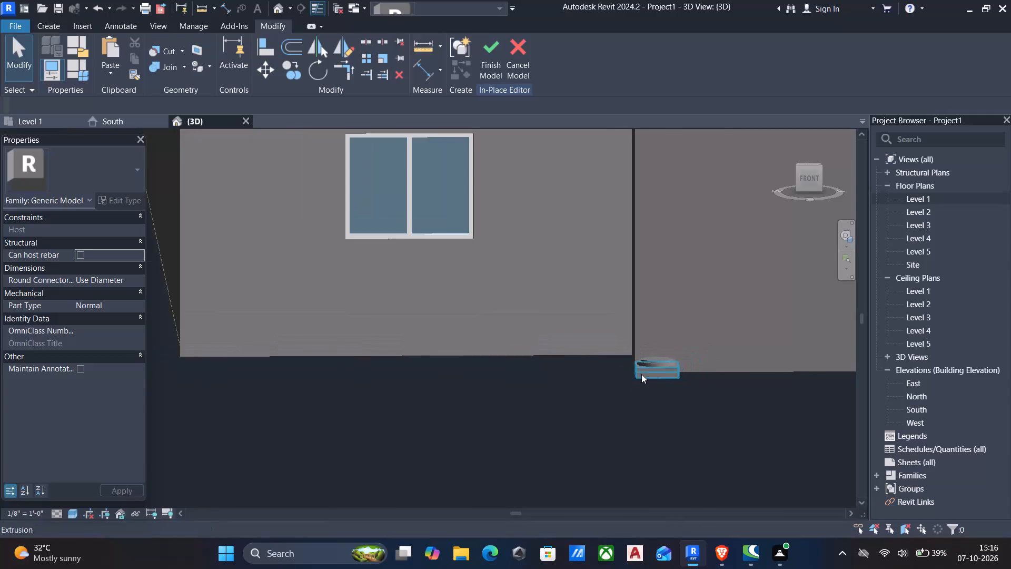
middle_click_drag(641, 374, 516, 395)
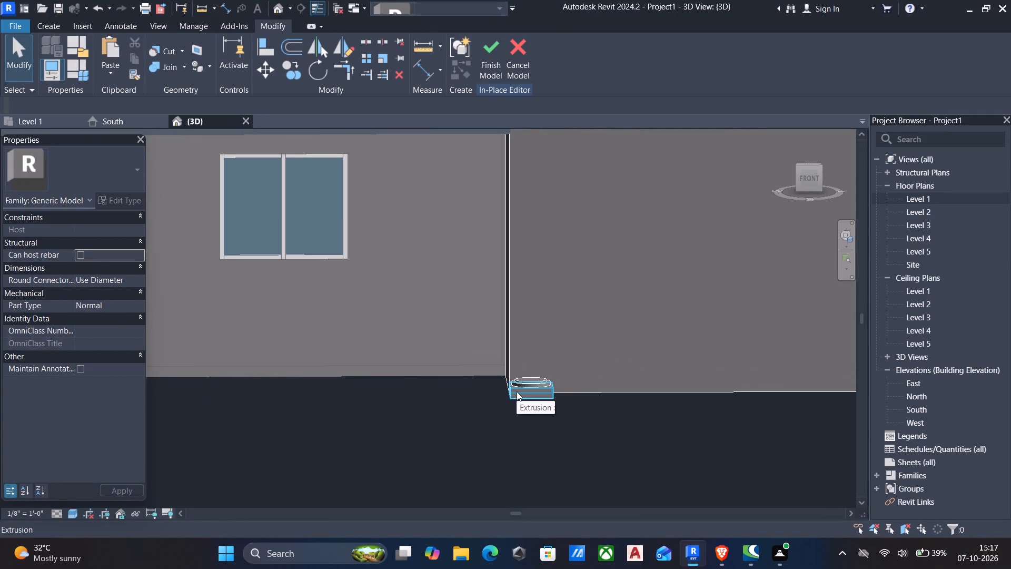
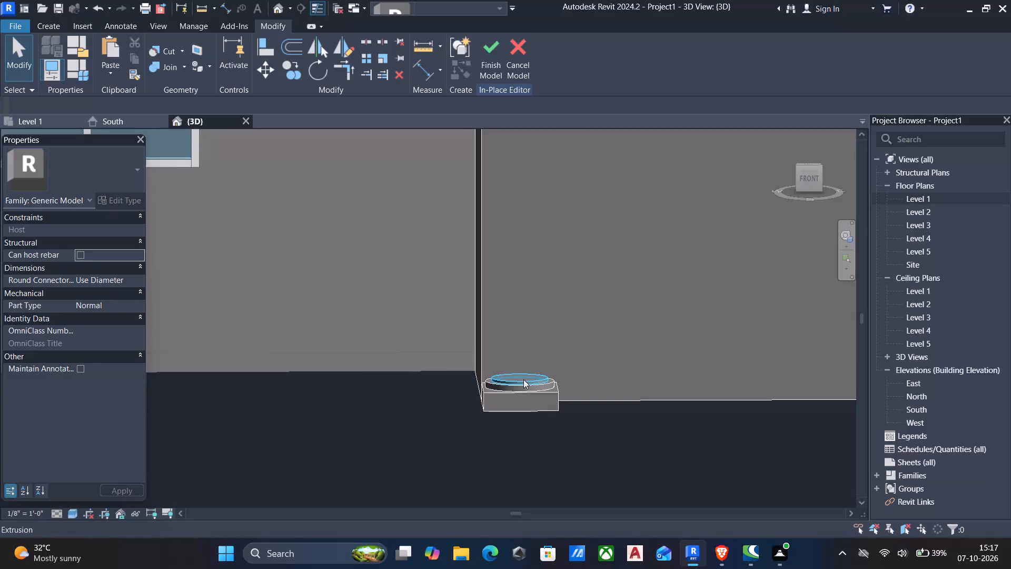
Open the upper disc's extrusion sketch for editing and delete both of its half-circle arcs.
scroll(521, 379, "up", 5)
left_click(520, 386)
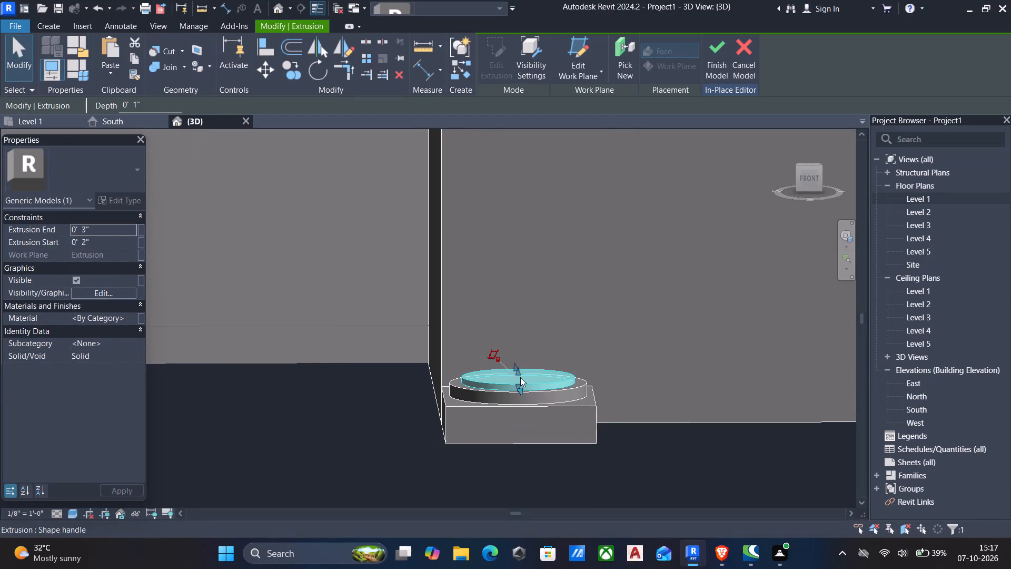
left_click(497, 45)
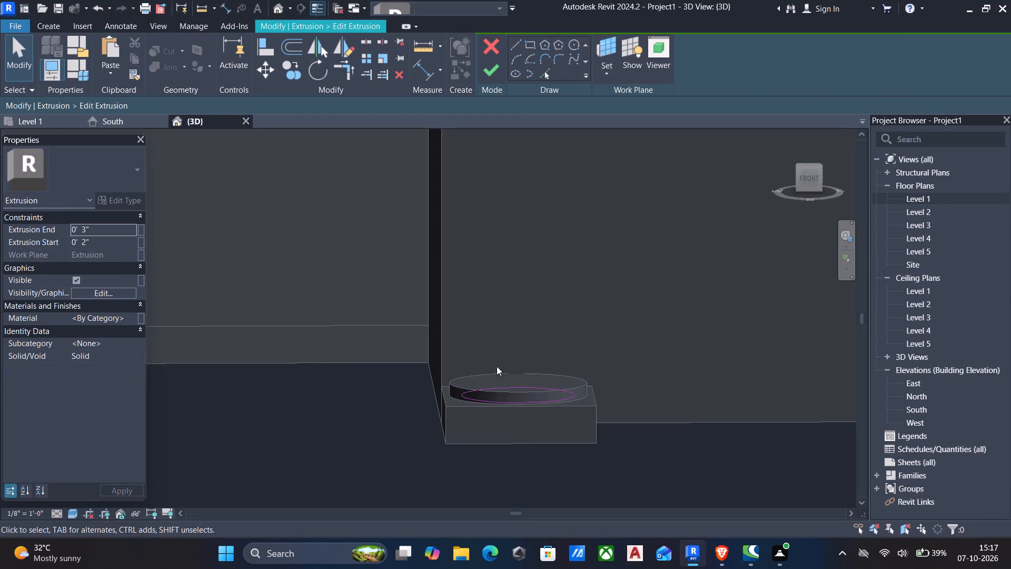
scroll(508, 406, "down", 3)
middle_click_drag(509, 407, 500, 416, "shift")
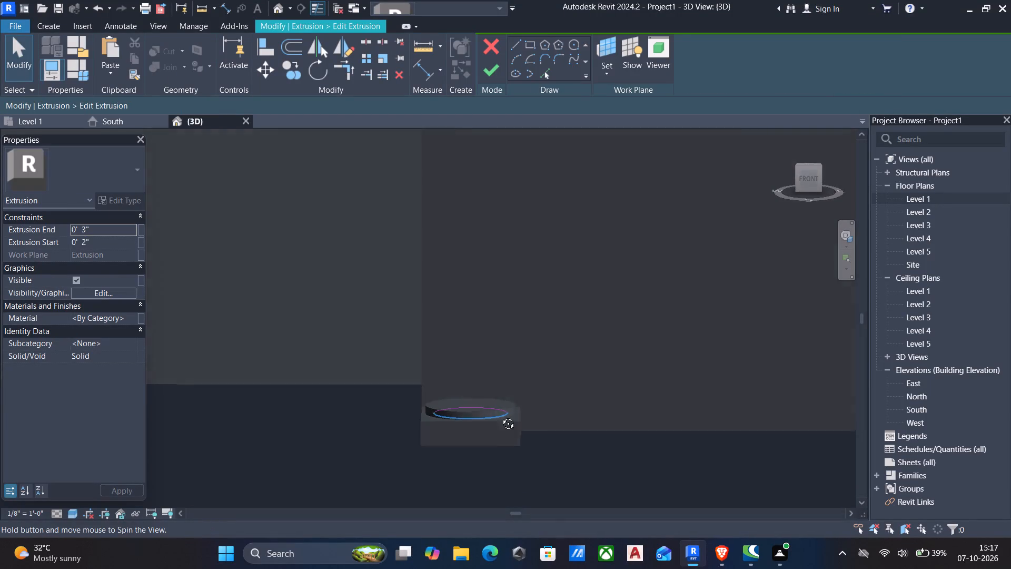
middle_click_drag(500, 416, 493, 450, "shift")
scroll(538, 395, "down", 1, "shift")
scroll(620, 298, "down", 2)
middle_click_drag(617, 308, 637, 249)
middle_click_drag(637, 252, 630, 258)
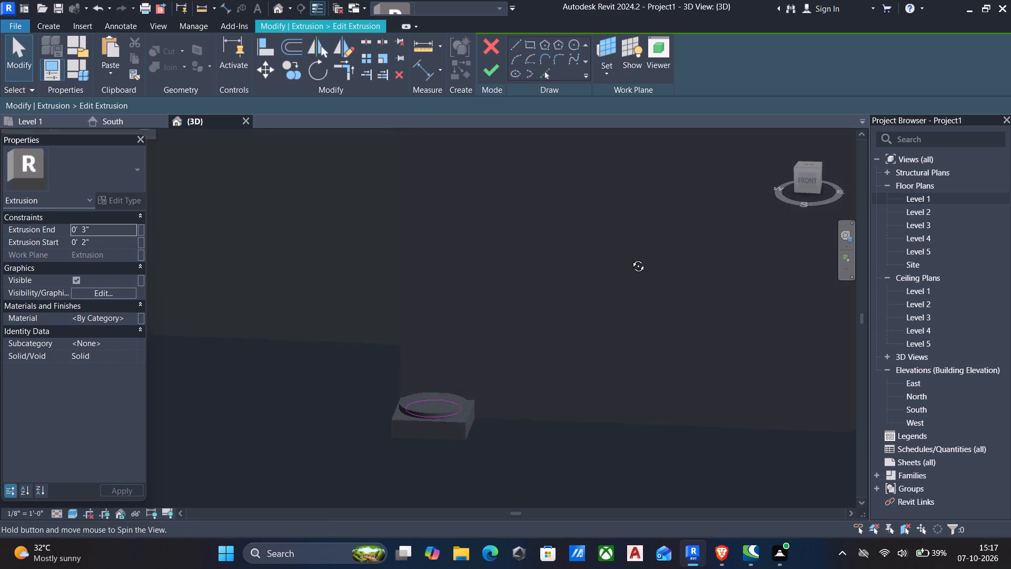
middle_click_drag(630, 258, 612, 340)
middle_click_drag(613, 341, 683, 249)
scroll(467, 356, "up", 5)
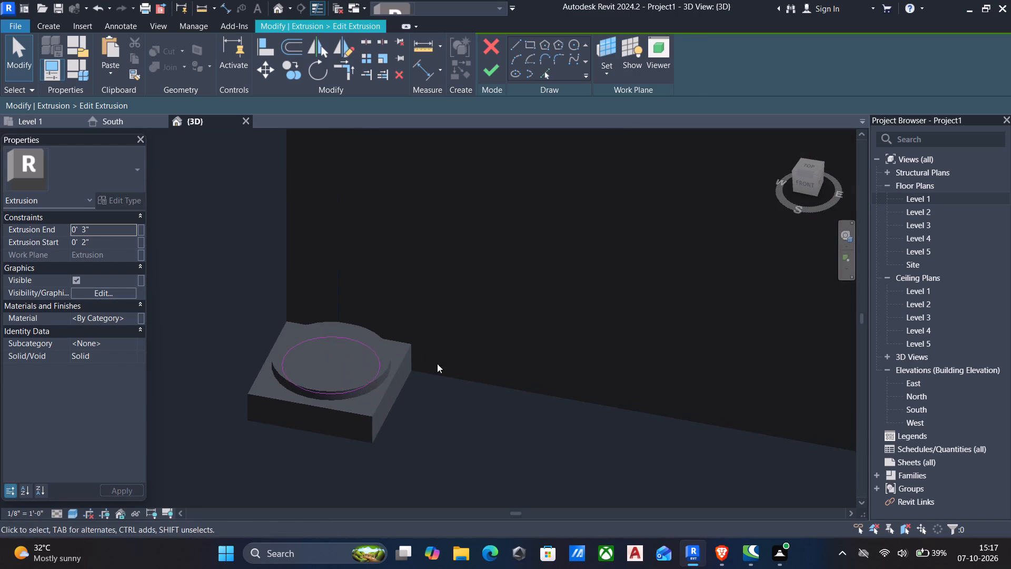
middle_click_drag(444, 357, 572, 314)
scroll(567, 317, "up", 5)
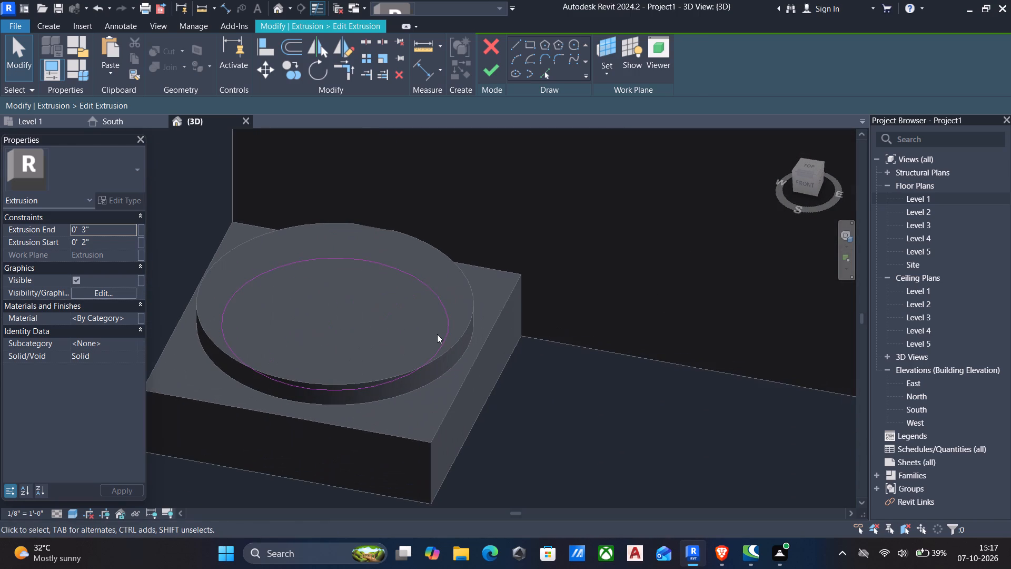
left_click(444, 336)
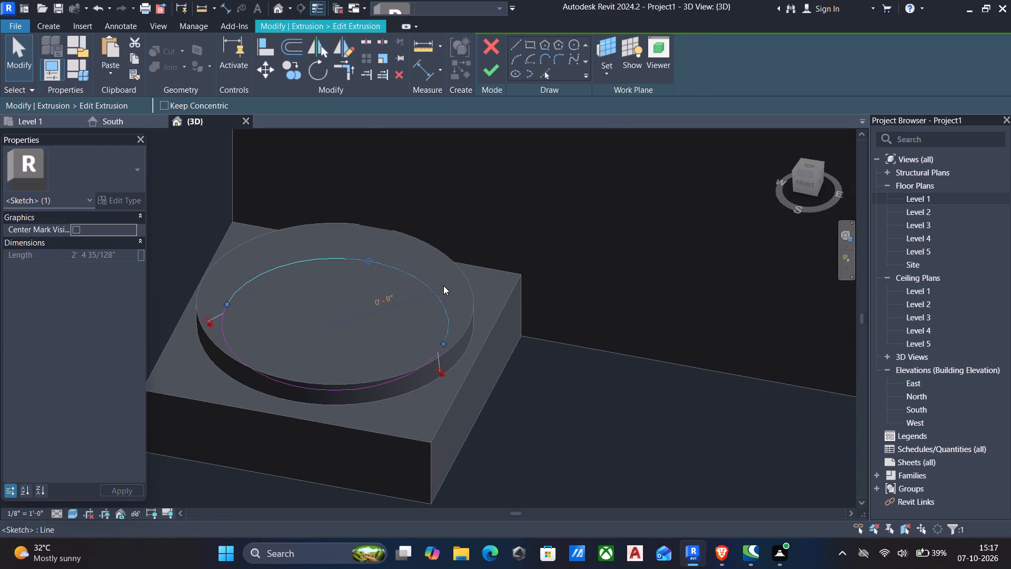
key("Up")
key("Up")
key("Up")
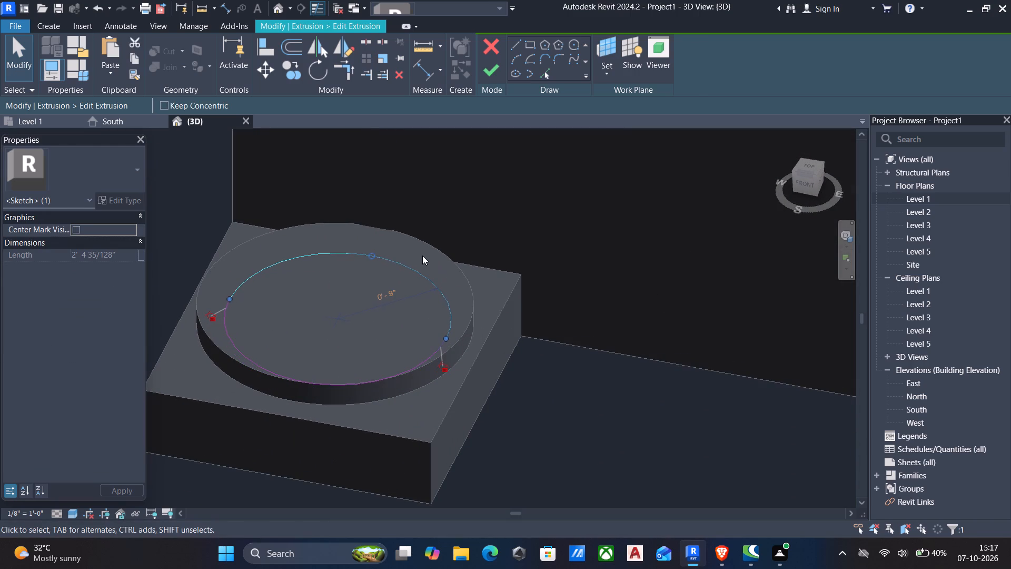
key("Delete")
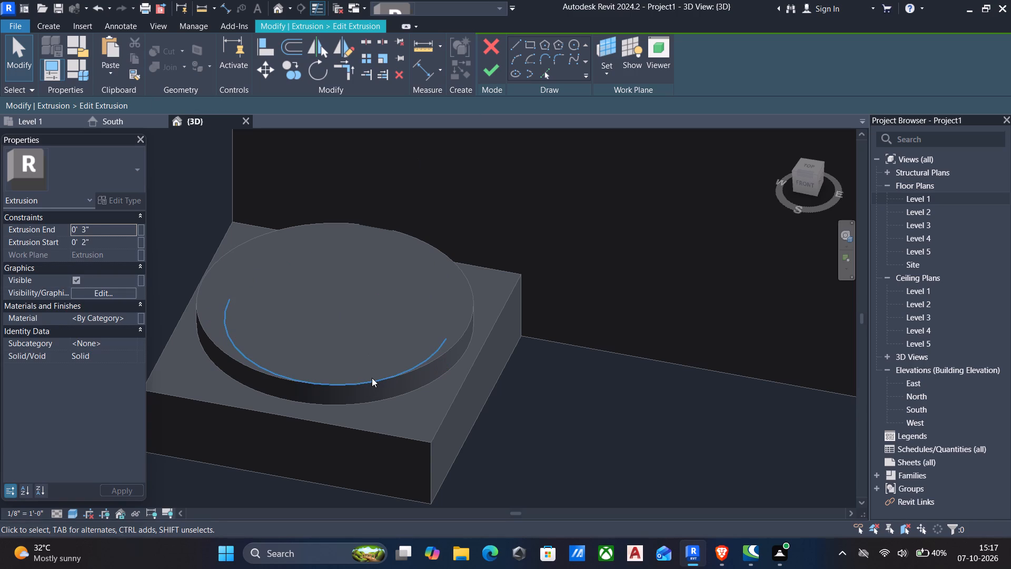
left_click(372, 378)
key("Delete")
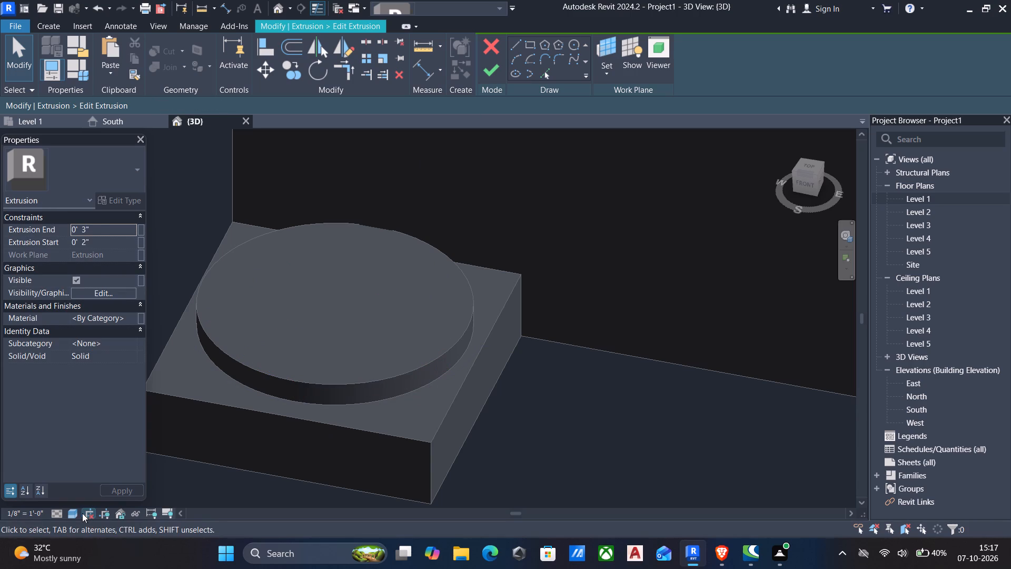
In Hidden Line display, pick both arcs of the lower disc with a 2" outward offset and finish the upper disc's sketch.
left_click(74, 514)
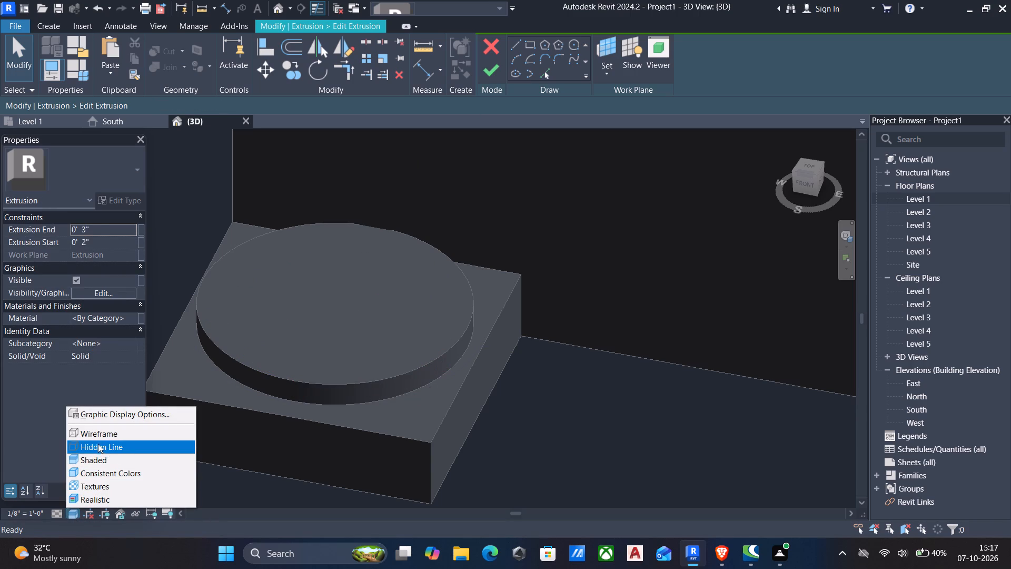
left_click(97, 445)
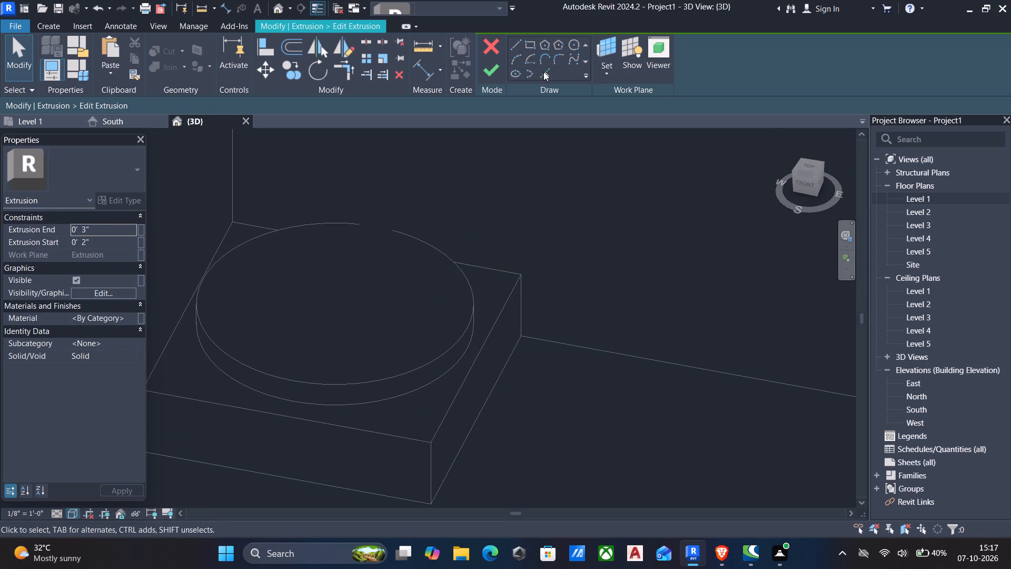
left_click(543, 72)
left_click_drag(175, 100, 175, 102)
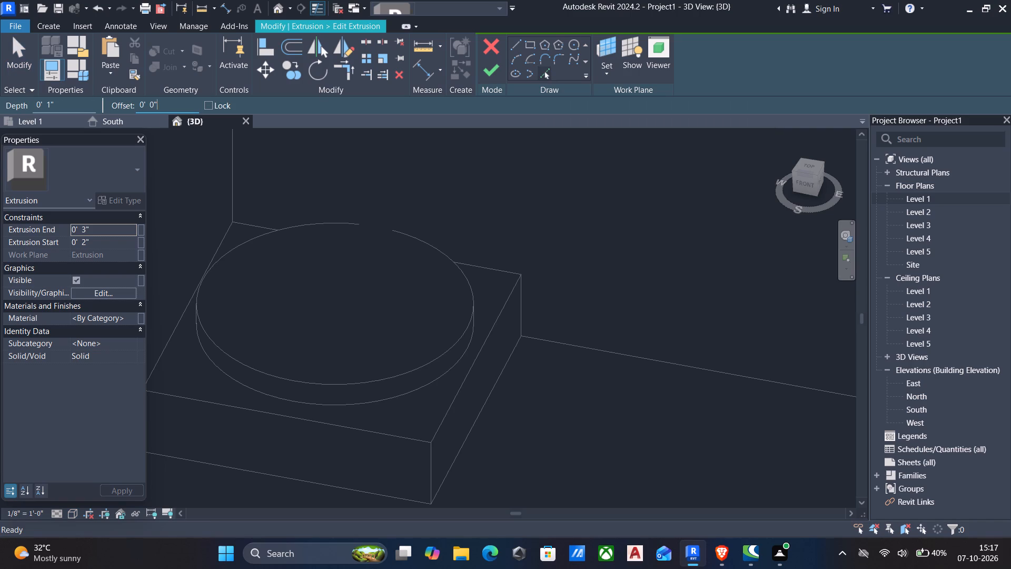
left_click_drag(175, 102, 0, 116)
type("2\"")
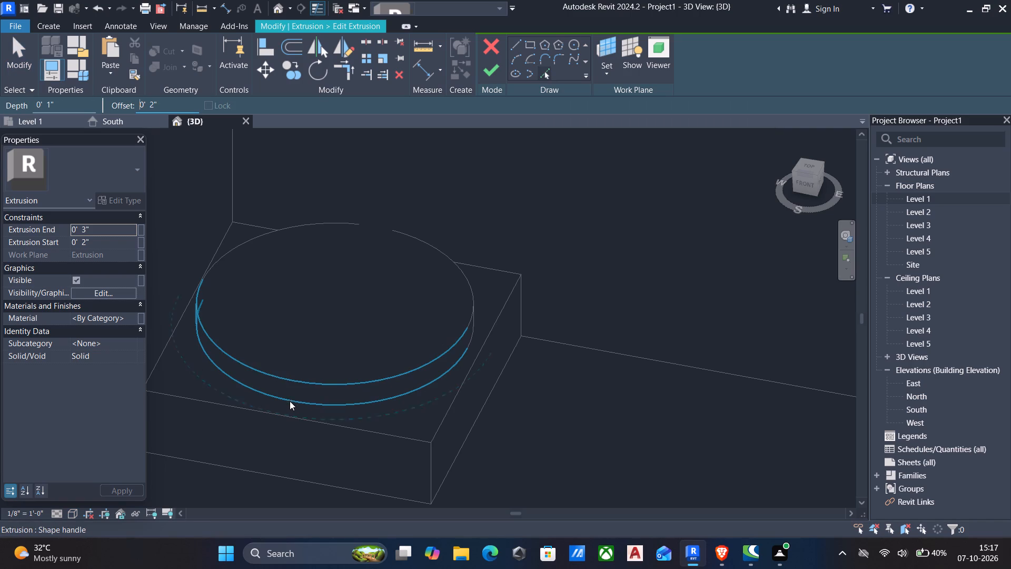
left_click(288, 401)
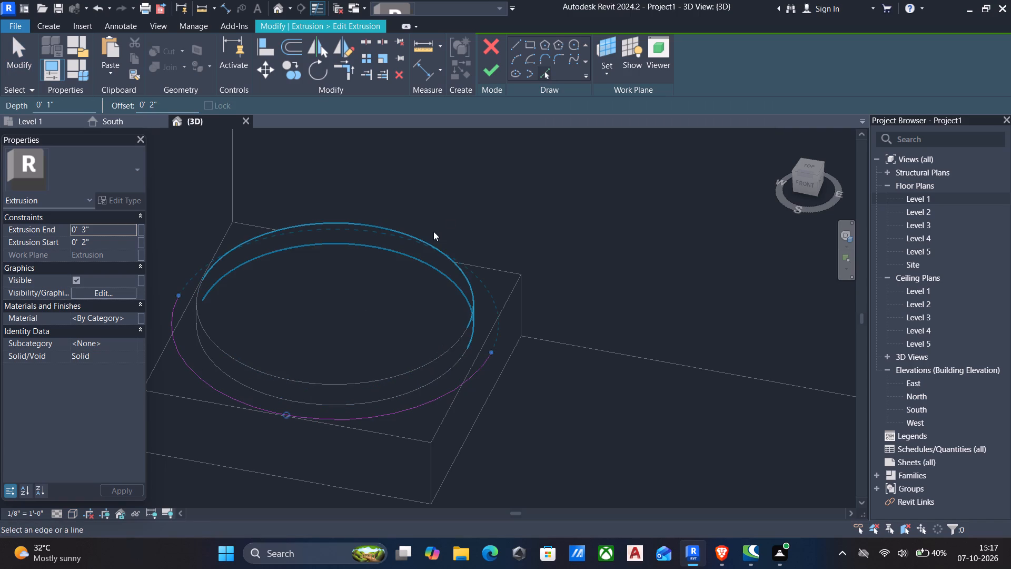
left_click(428, 242)
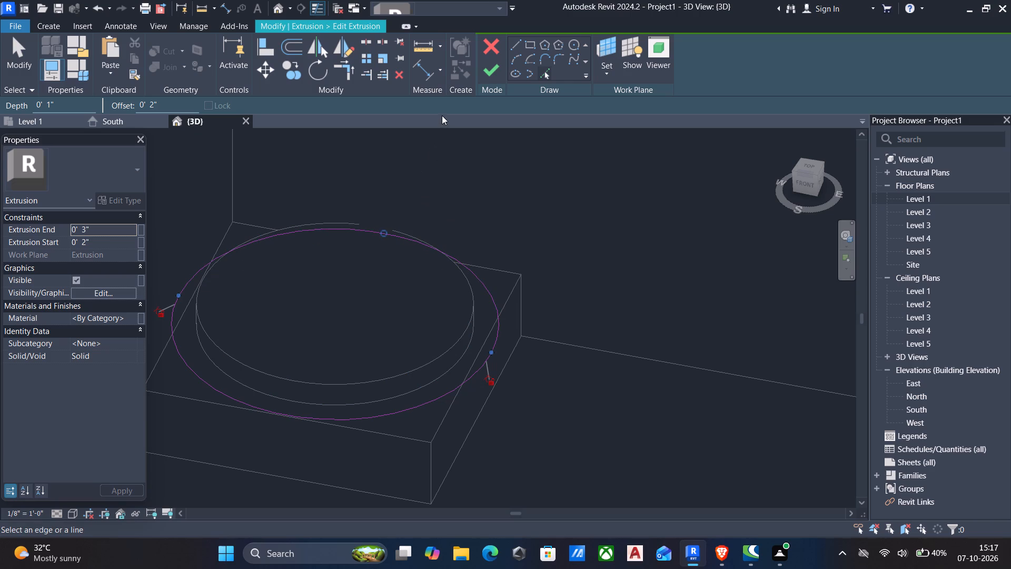
left_click(487, 70)
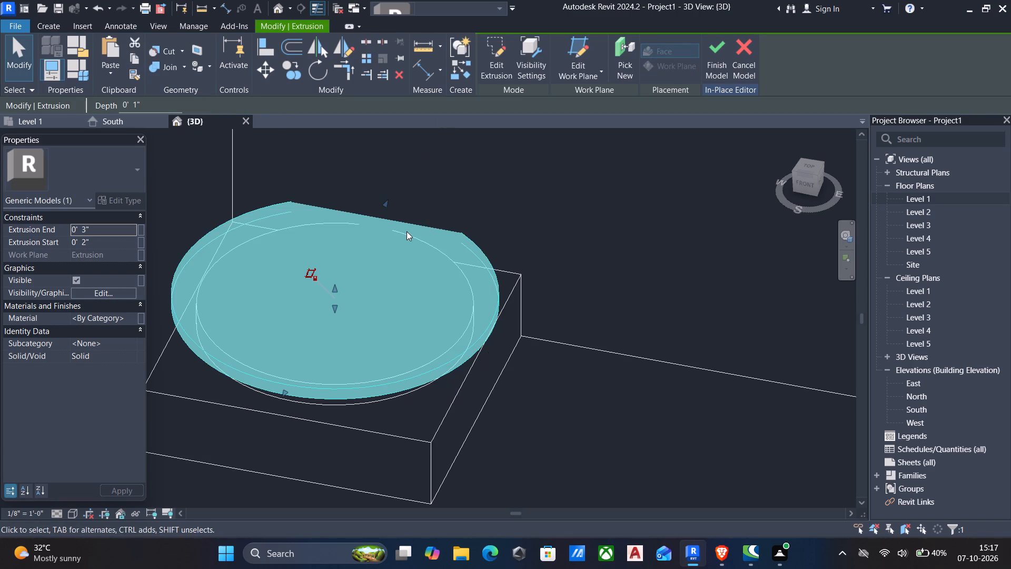
Nudge the square column base straight down by three increments and clear the selection.
scroll(407, 265, "down", 5)
scroll(427, 312, "down", 4)
middle_click_drag(430, 316, 580, 290, "shift")
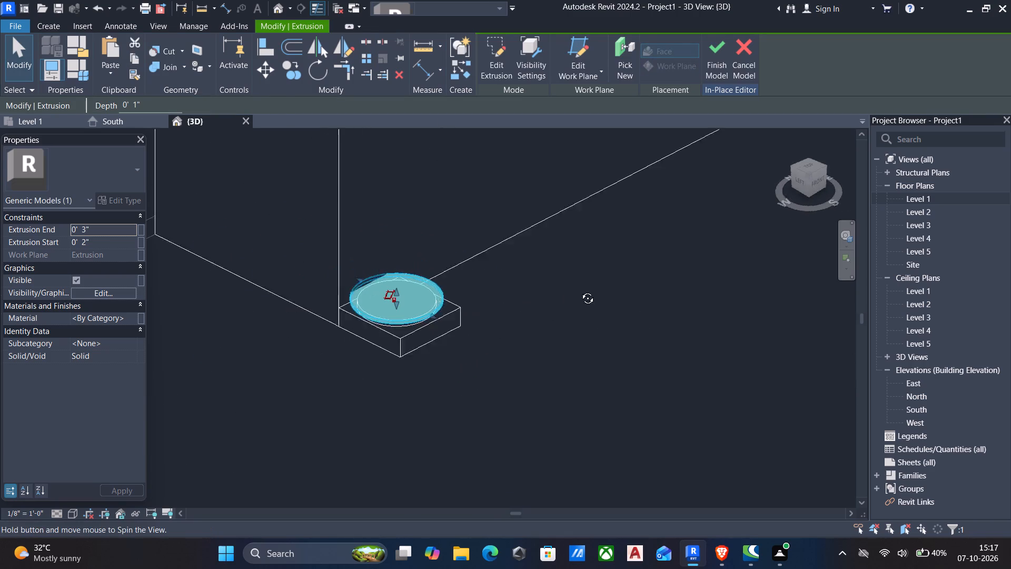
middle_click_drag(580, 290, 658, 246, "shift")
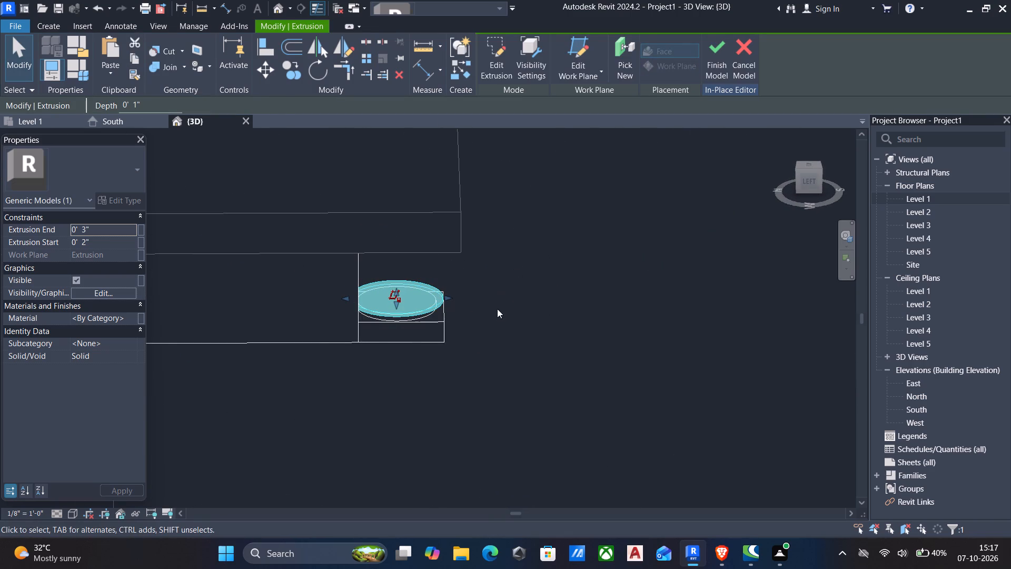
middle_click_drag(495, 311, 293, 314, "shift")
scroll(493, 313, "down", 1, "shift")
scroll(443, 334, "up", 5)
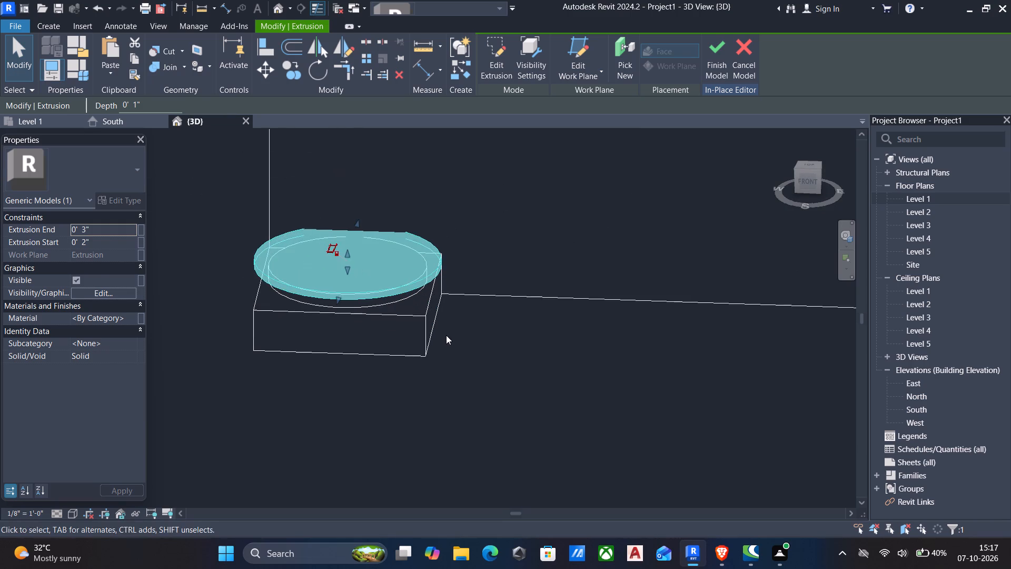
key("Escape")
left_click(422, 318)
scroll(379, 339, "down", 1)
left_click_drag(340, 339, 341, 354)
left_click(348, 302)
key("Down")
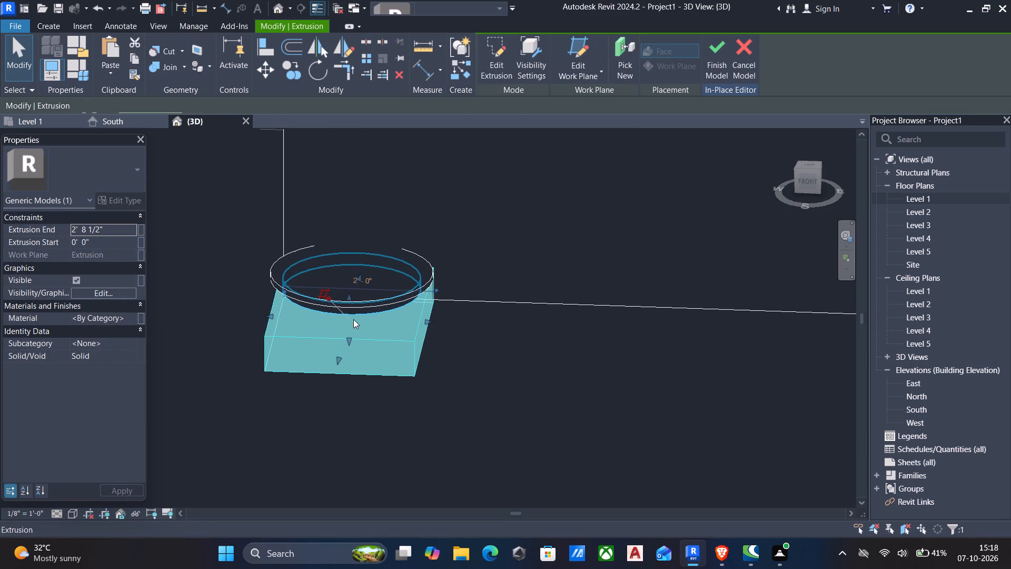
key("Down")
key("Down")
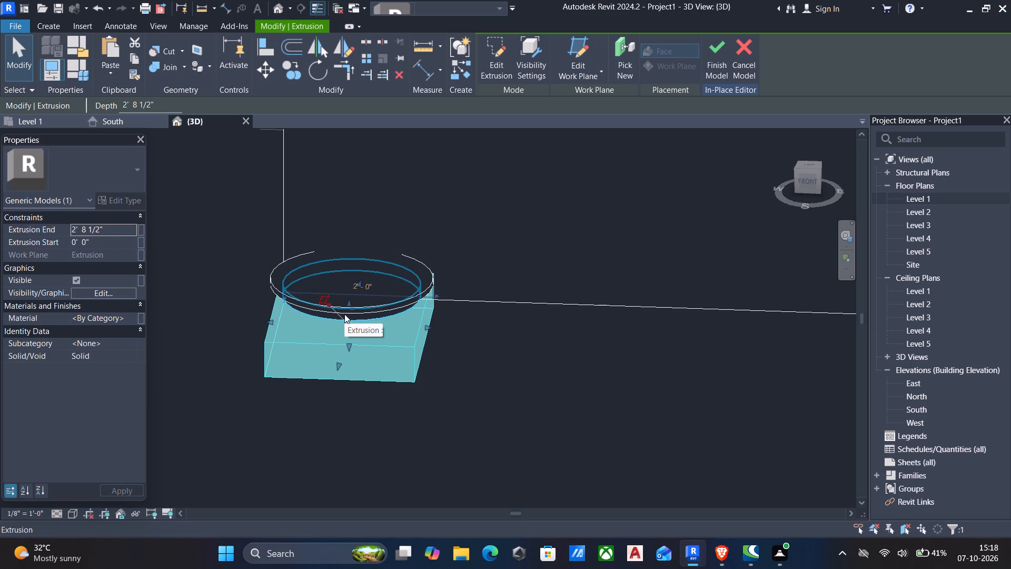
key("Escape")
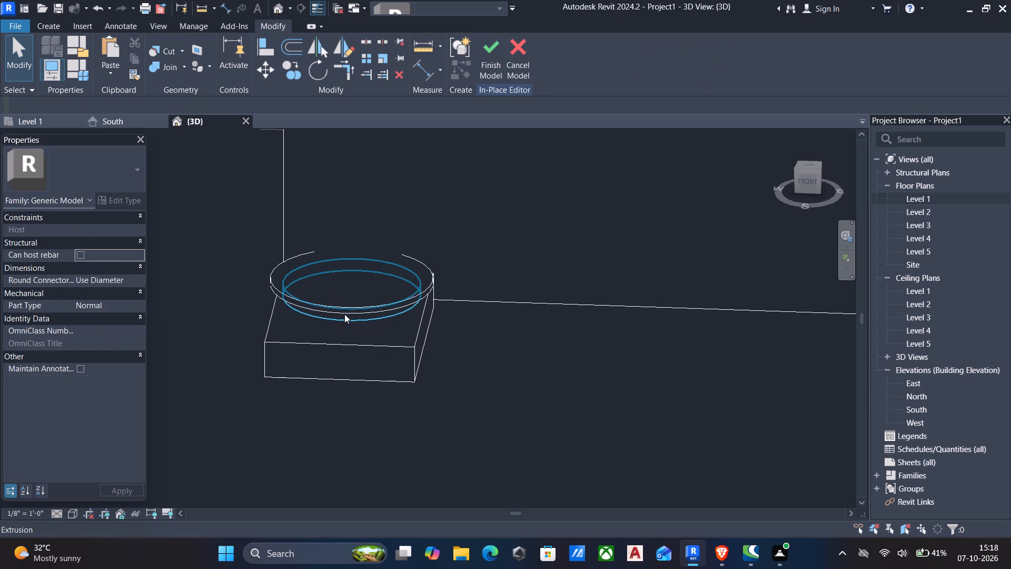
Set the 3D view's detail level to Coarse and its visual style to Shaded.
scroll(320, 292, "down", 5)
middle_click_drag(325, 323, 529, 392, "shift")
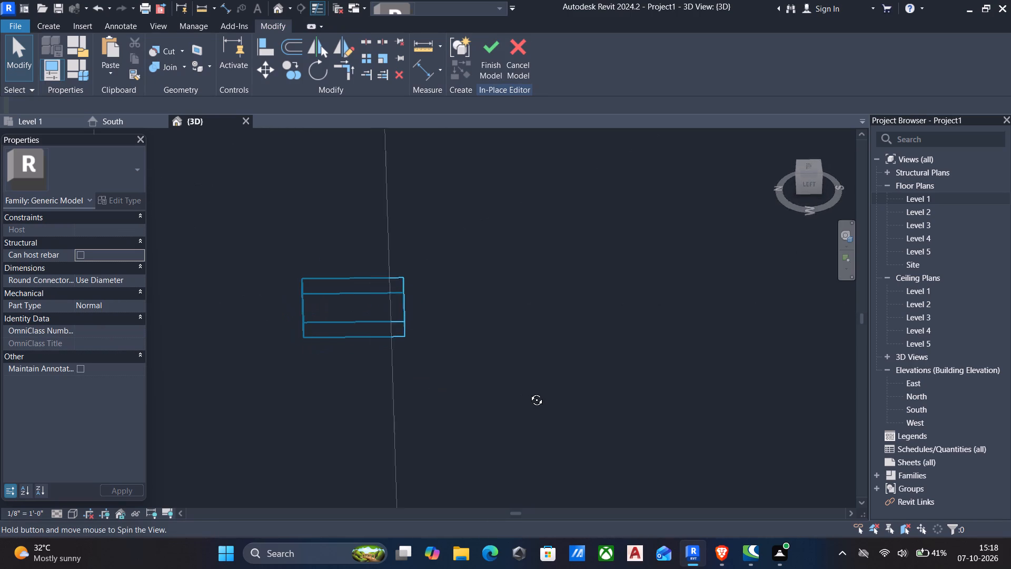
middle_click_drag(529, 392, 497, 361, "shift")
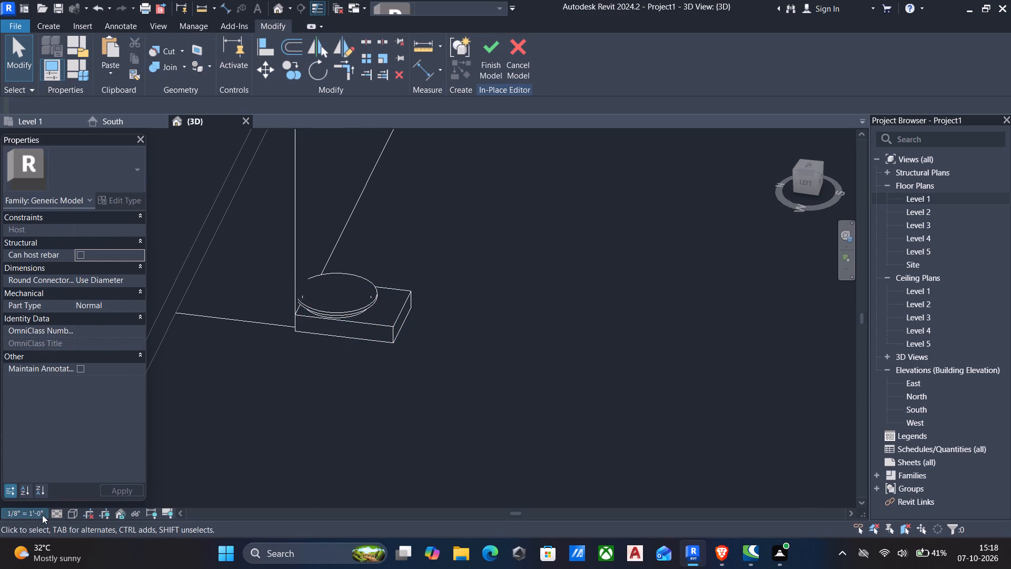
left_click(56, 515)
left_click(70, 479)
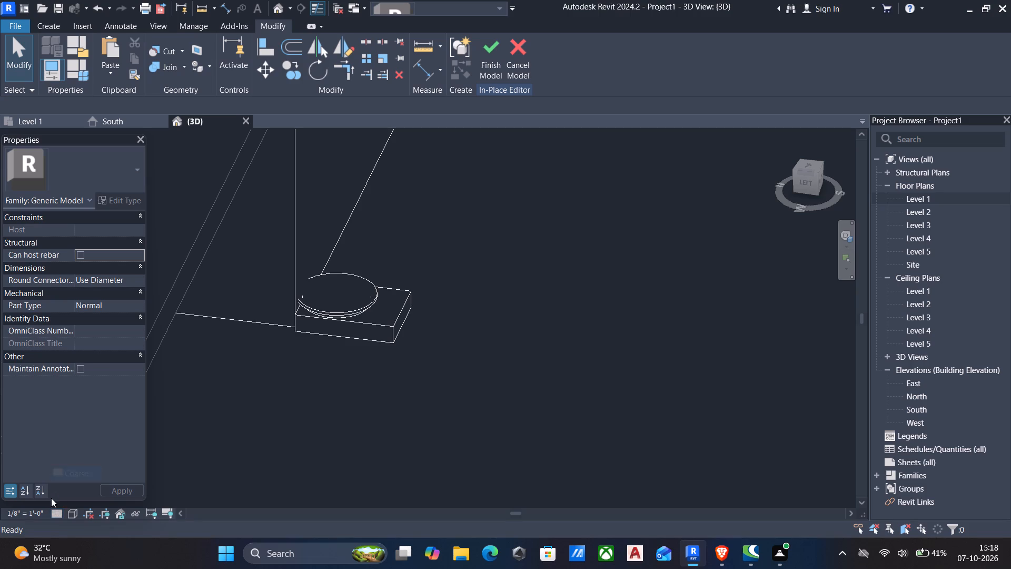
left_click(70, 518)
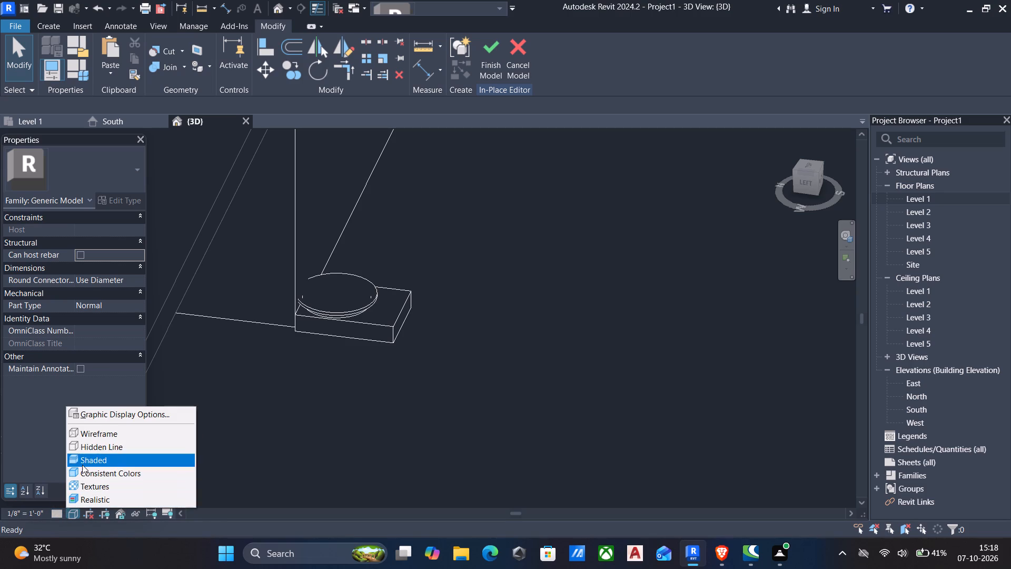
left_click(82, 465)
Nudge the enlarged upper disc sideways by four increments and undo the last three nudges.
scroll(305, 438, "down", 2)
middle_click_drag(296, 430, 297, 425, "shift")
left_click(328, 337)
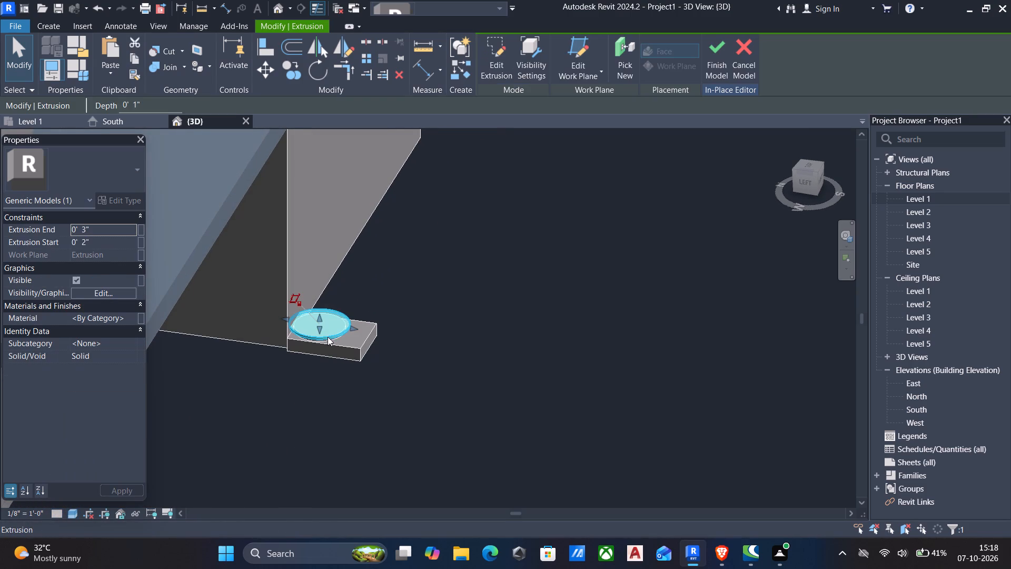
key("Right")
key("Right")
scroll(330, 365, "up", 4)
key("Right")
key("Right")
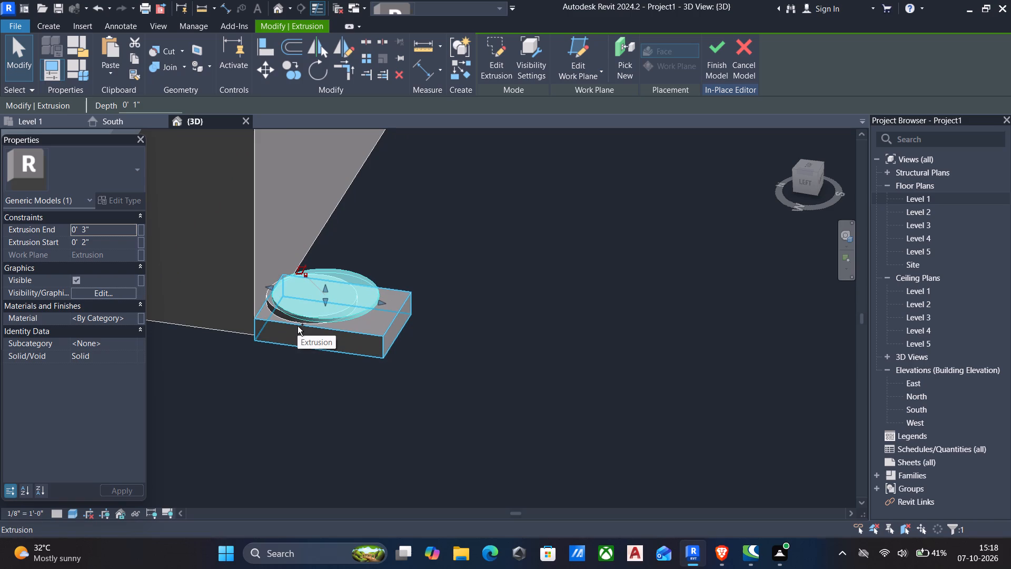
key("ctrl+z")
key("ctrl+z")
key("ctrl+z")
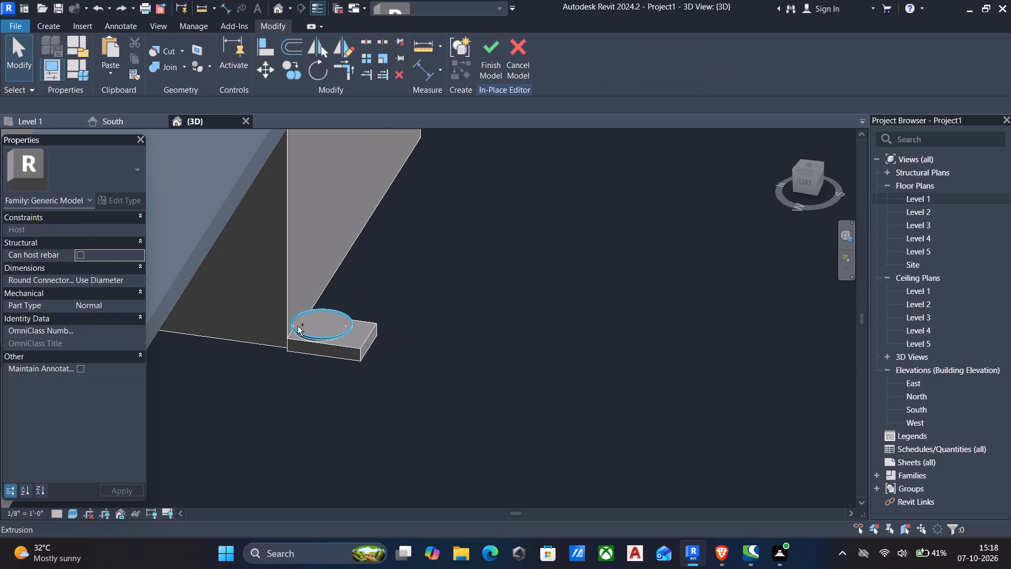
Examine how the upper disc sits over the lower disc and the square base.
scroll(326, 352, "up", 5)
scroll(285, 338, "up", 10)
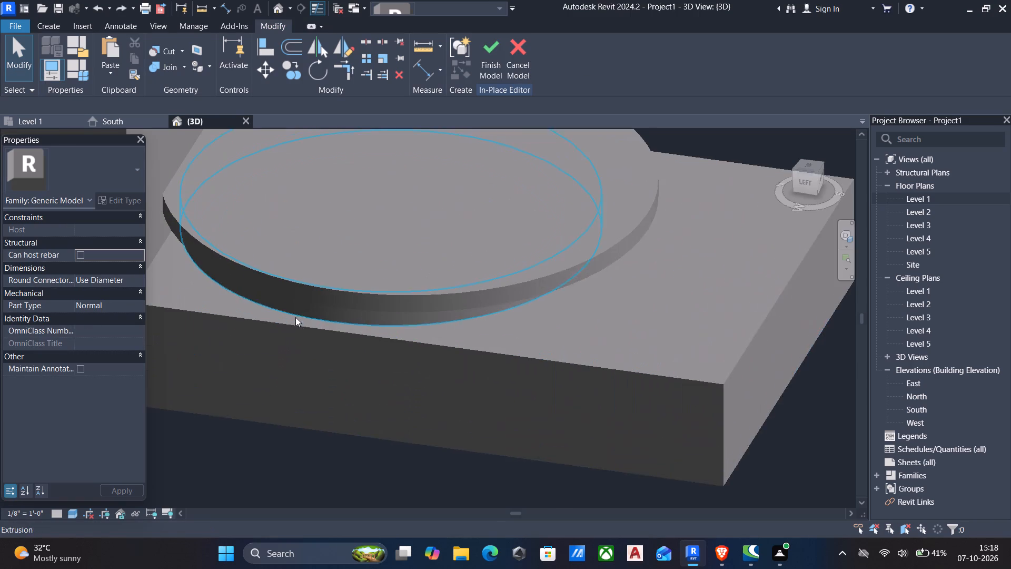
left_click(305, 311)
left_click(309, 308)
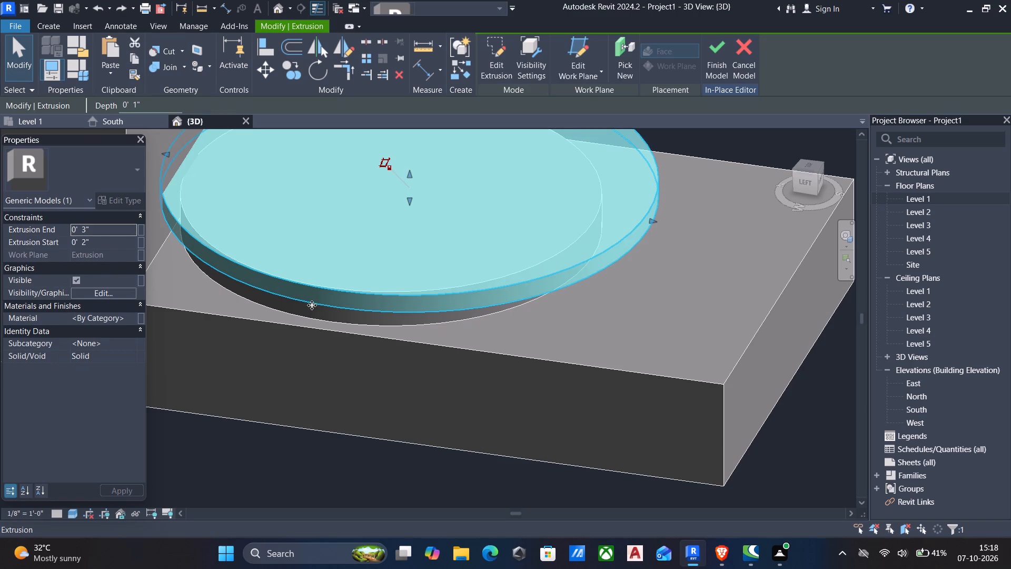
left_click(341, 317, "ctrl")
scroll(350, 326, "down", 3)
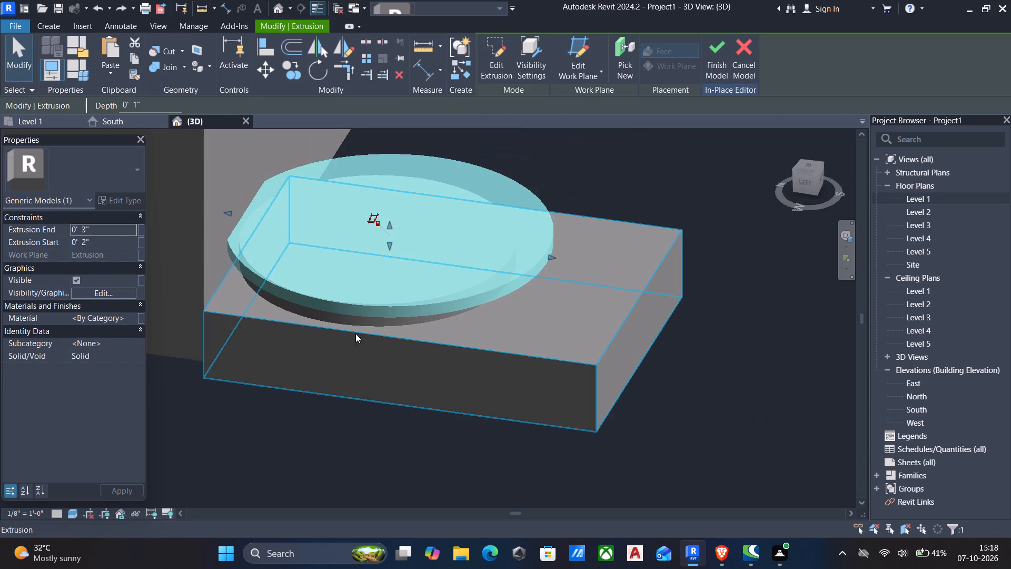
middle_click_drag(355, 333, 367, 272)
left_click(379, 295)
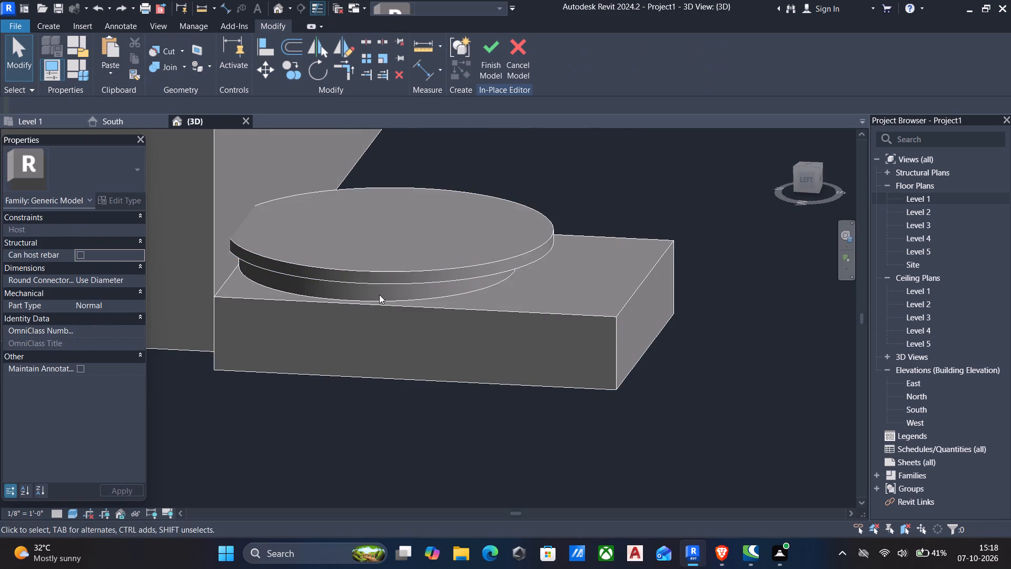
left_click(376, 270)
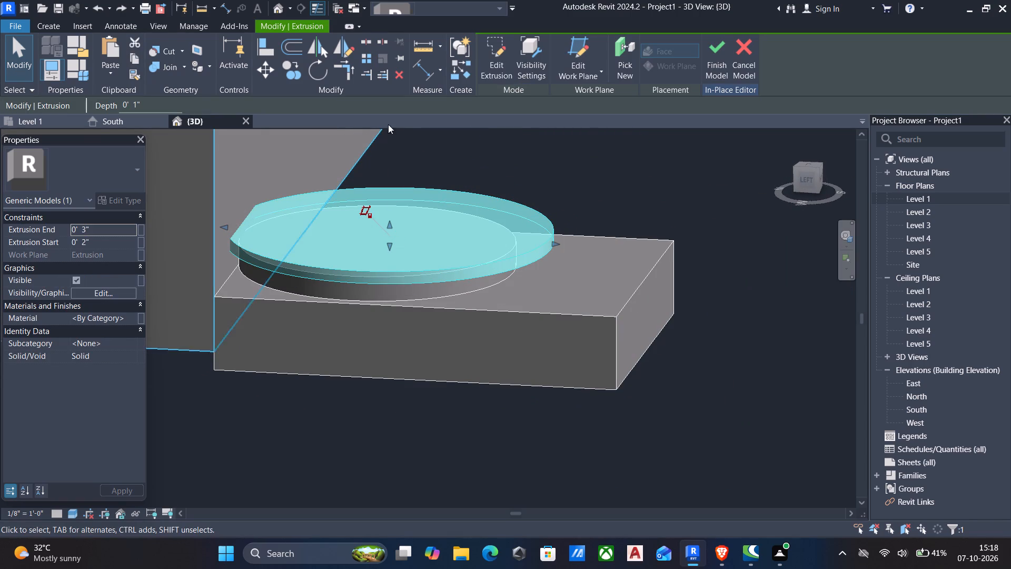
key("Escape")
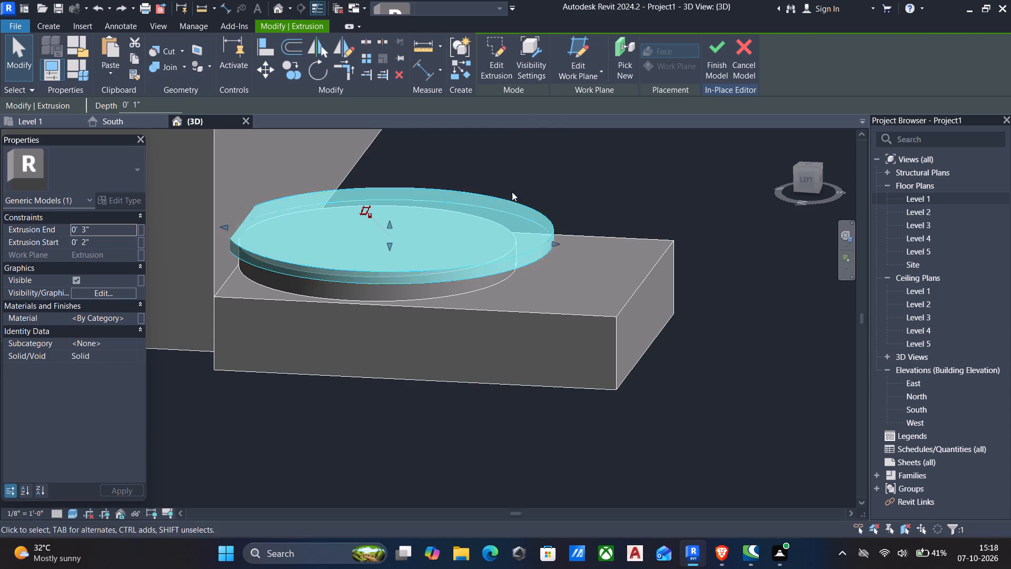
Delete the square column base extrusion and both discs stacked on it.
scroll(526, 233, "down", 5)
middle_click_drag(524, 250, 510, 272)
left_click(546, 303)
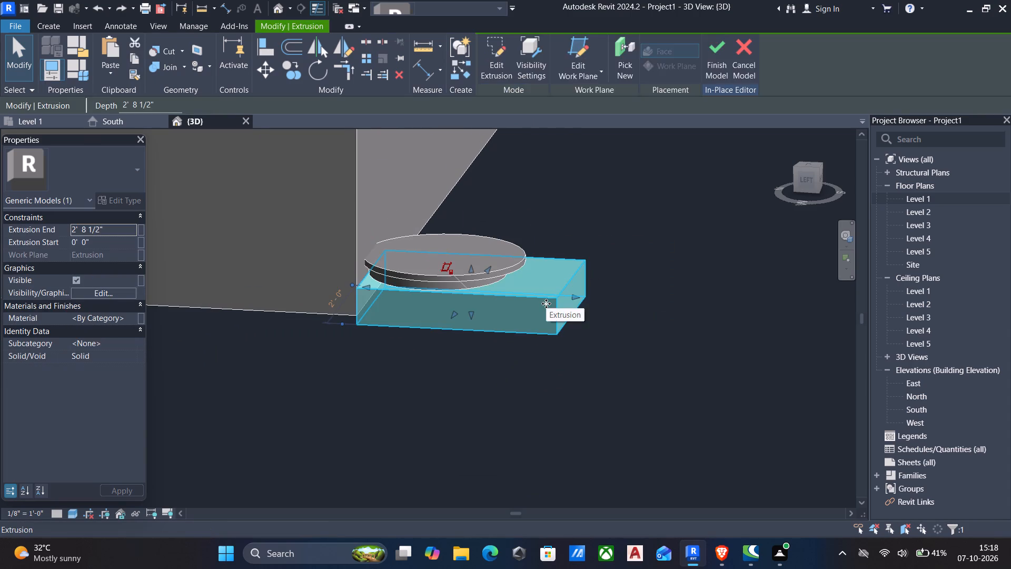
key("Delete")
left_click(467, 276)
key("Delete")
left_click(465, 280)
key("Delete")
Start a new in-place extrusion and set the front face of the overhanging roof above the two-pane window as its work plane.
scroll(542, 307, "down", 3)
middle_click_drag(542, 313, 423, 326, "shift")
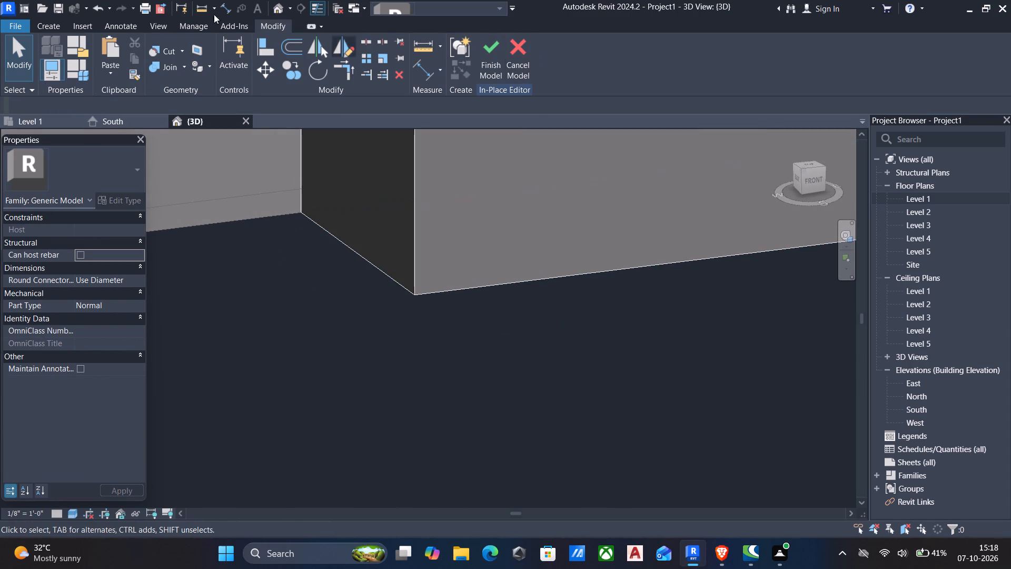
left_click(62, 22)
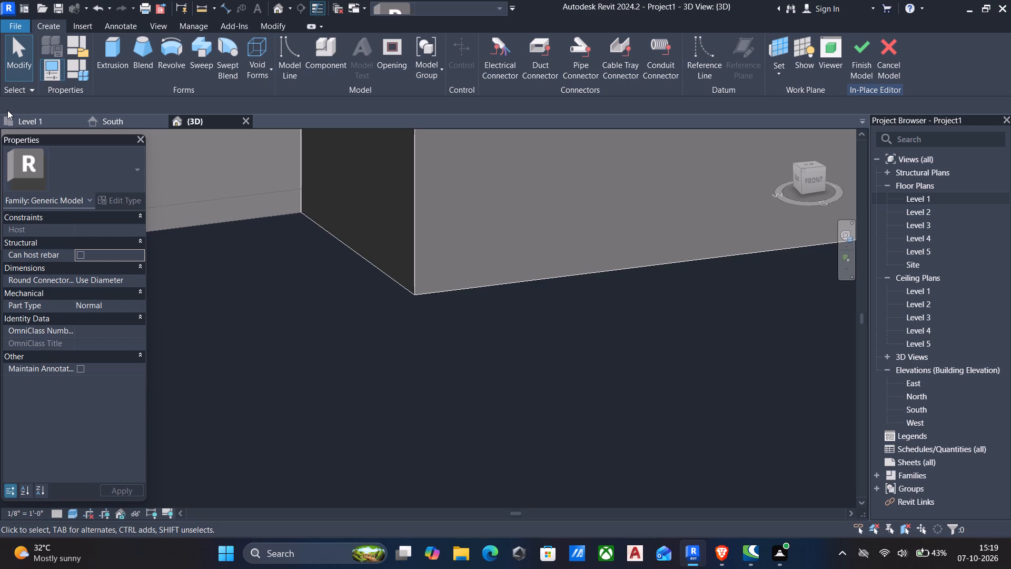
scroll(359, 403, "down", 2)
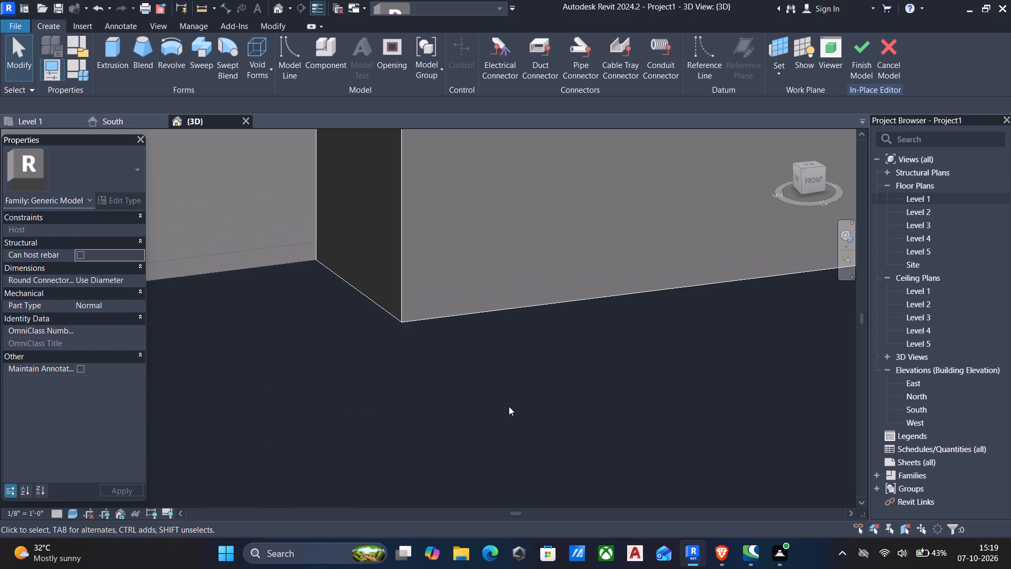
scroll(512, 401, "down", 9)
middle_click_drag(568, 377, 478, 417)
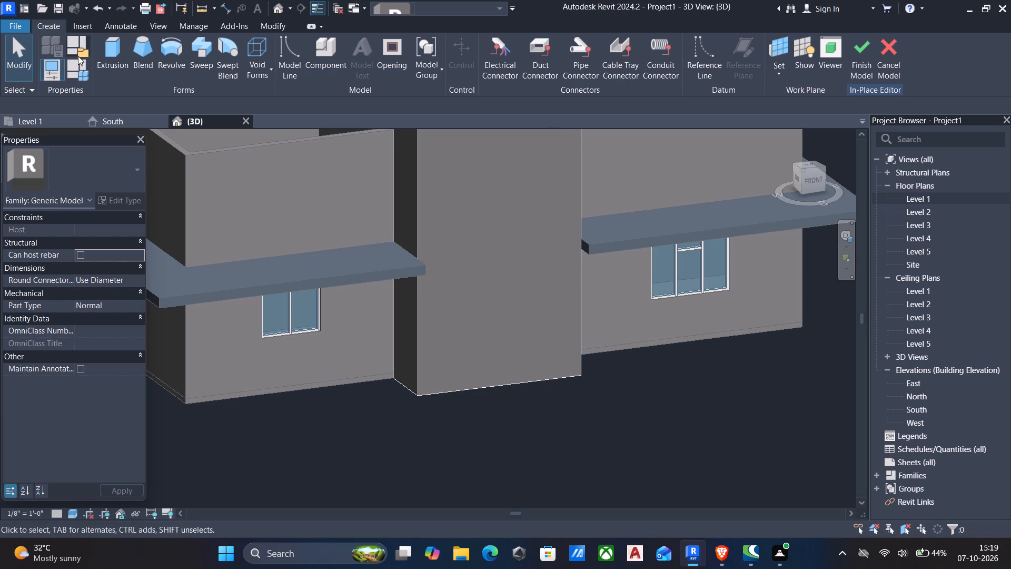
left_click(113, 53)
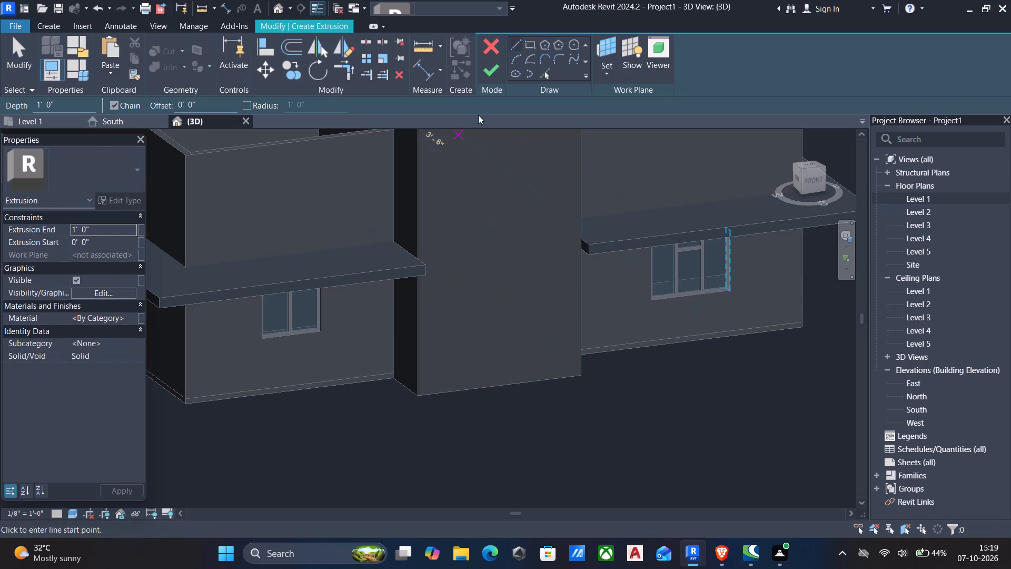
left_click(599, 80)
left_click(623, 123)
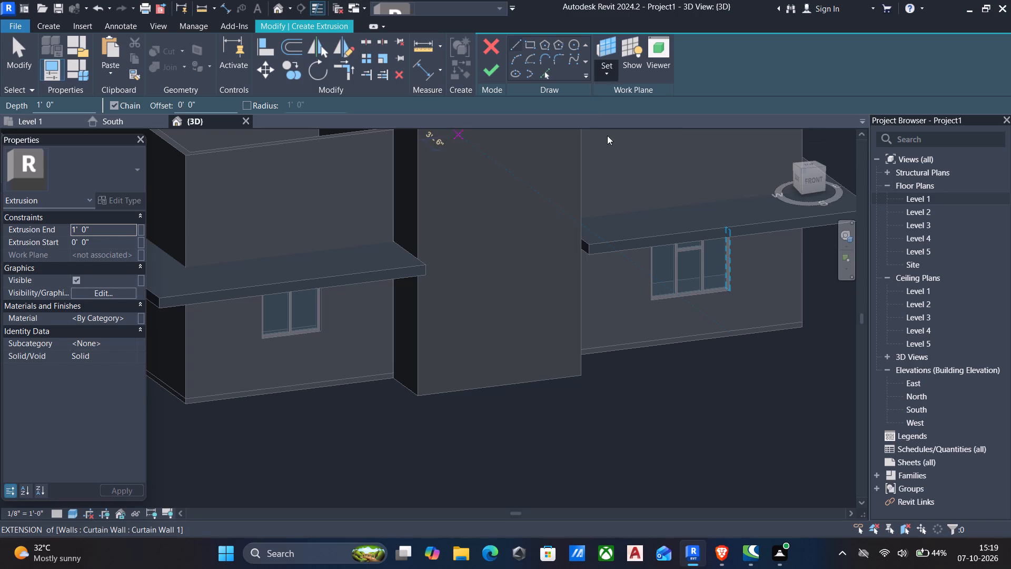
left_click(384, 278)
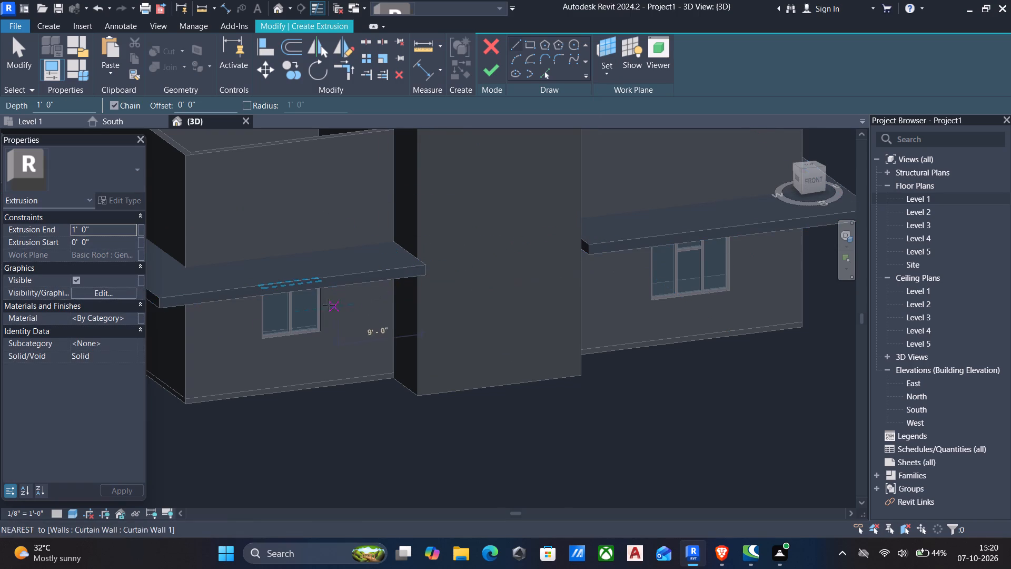
Sketch a rectangle about 27'-0" by 12'-0" from the roof's top front corner beside the tall central block down toward the ground.
left_click(526, 43)
scroll(440, 300, "up", 4)
scroll(399, 249, "up", 5)
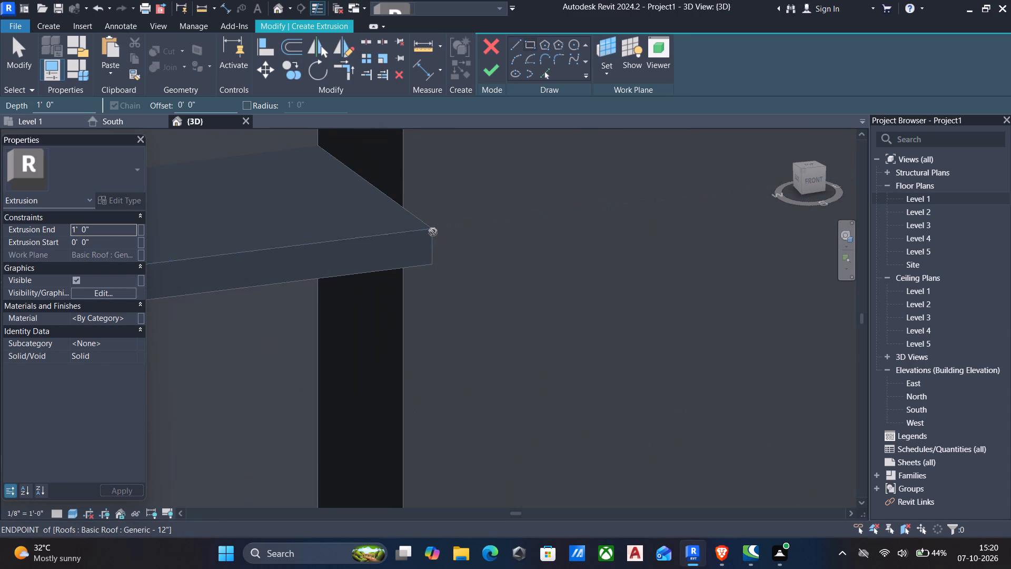
left_click(433, 232)
scroll(394, 298, "down", 1)
middle_click_drag(389, 303, 465, 188)
middle_click_drag(336, 306, 472, 147)
middle_click_drag(409, 286, 484, 188)
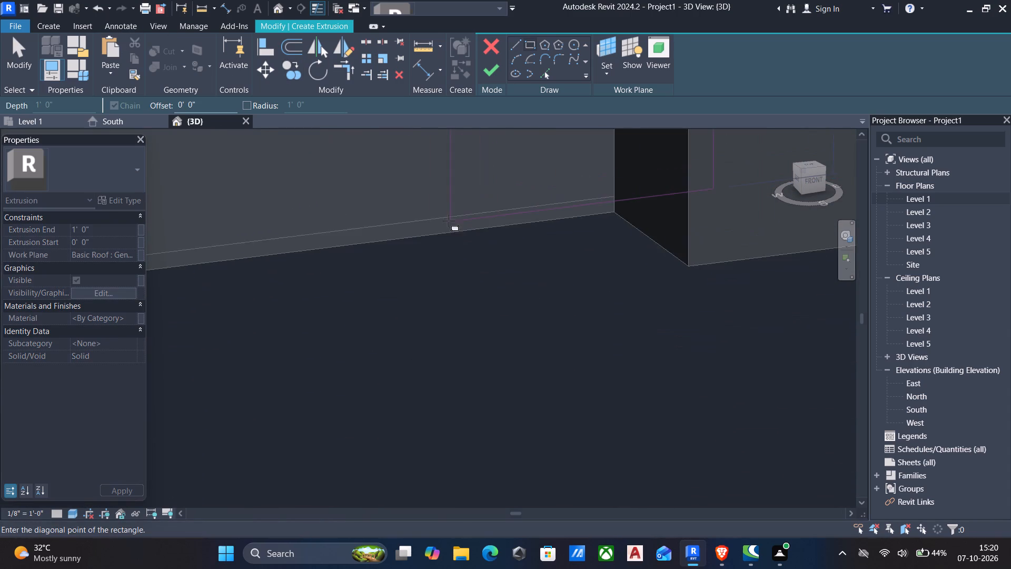
scroll(445, 224, "down", 9)
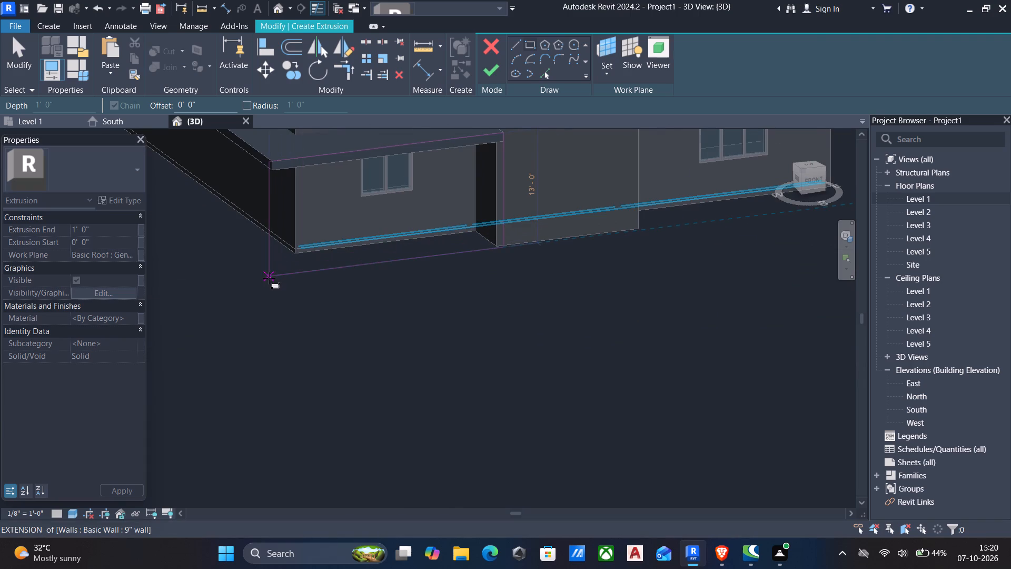
scroll(272, 284, "up", 3)
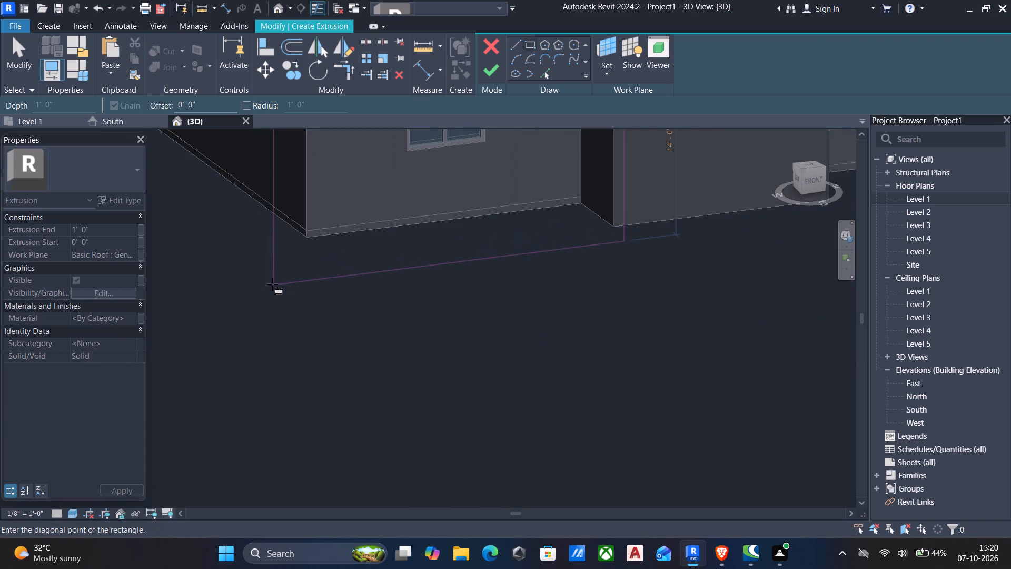
scroll(251, 270, "down", 6)
middle_click_drag(251, 271, 291, 457)
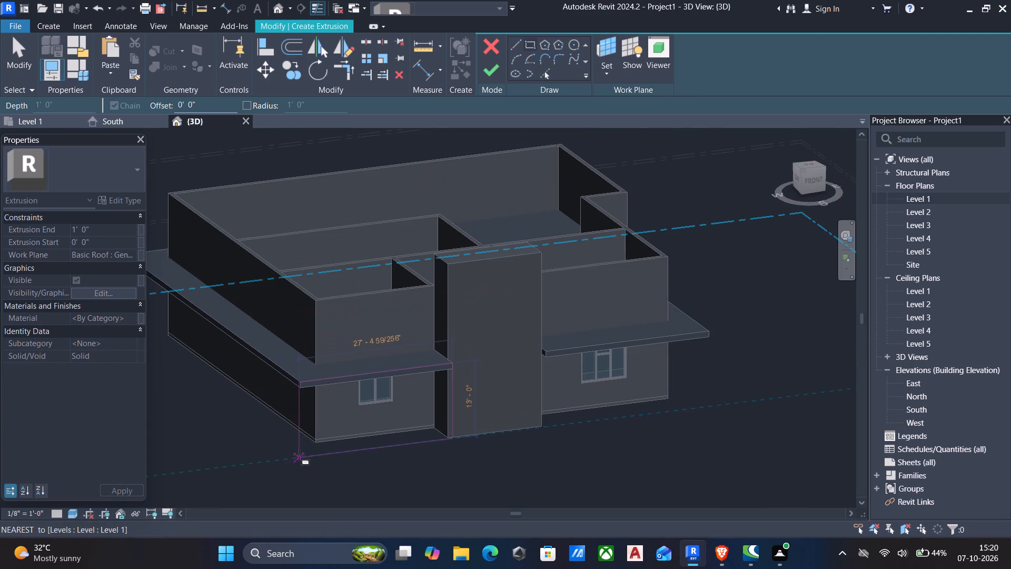
scroll(300, 452, "up", 3)
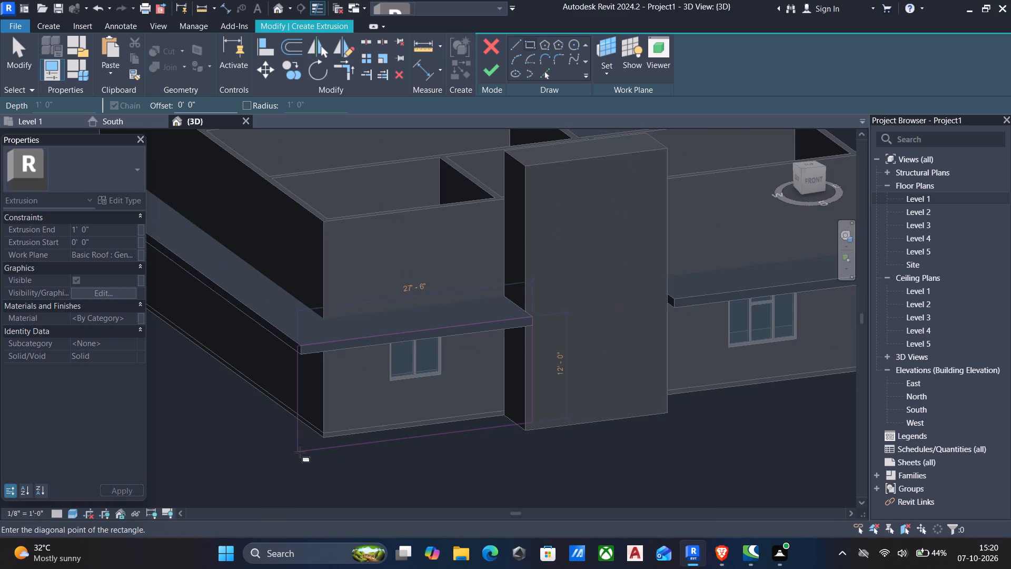
left_click(302, 452)
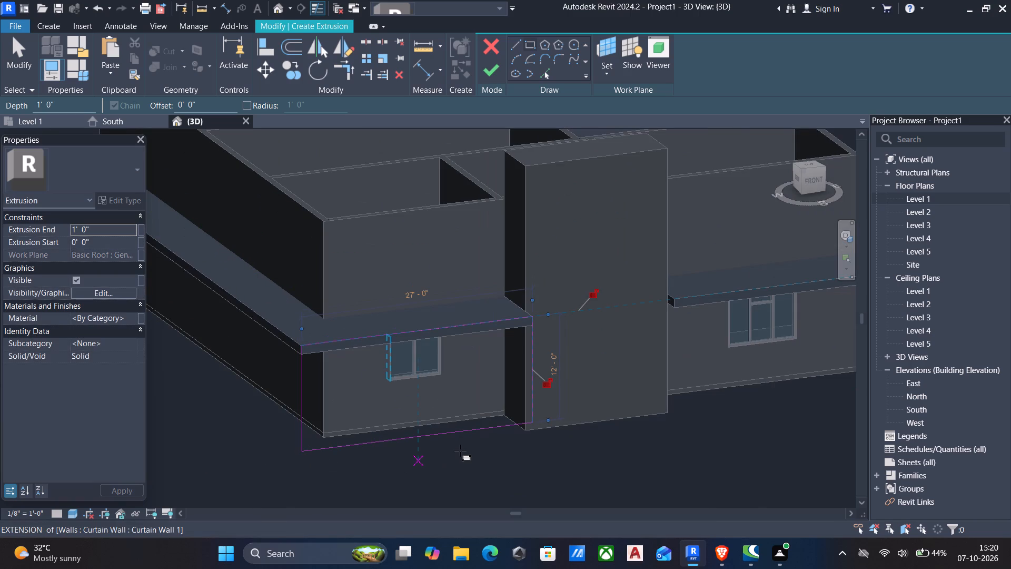
key("Escape")
In the Front view, nudge the rectangle's bottom line down twelve increments to the base of the wall.
left_click(812, 182)
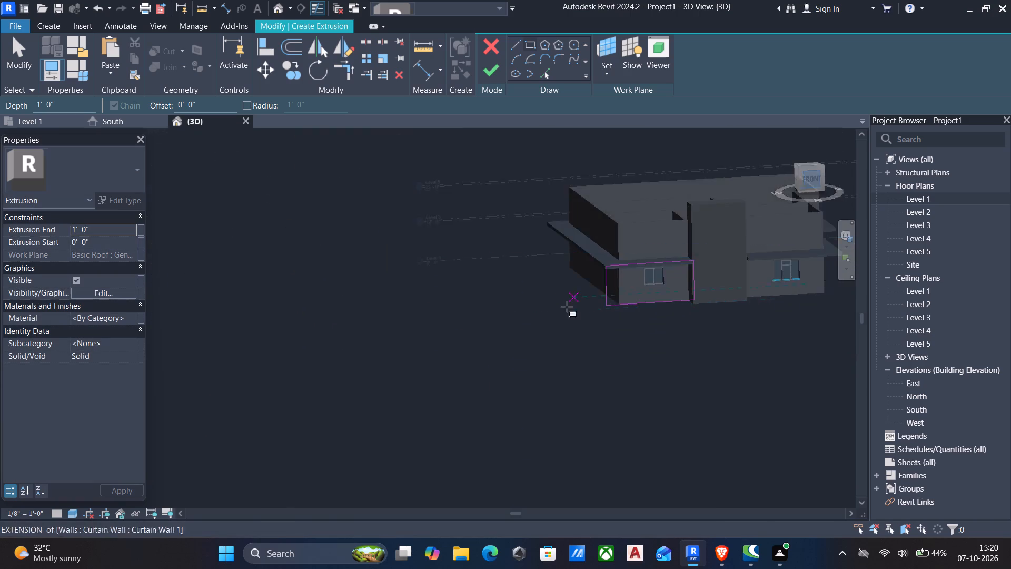
scroll(462, 376, "up", 5)
scroll(340, 315, "up", 5)
middle_click_drag(279, 314, 284, 315)
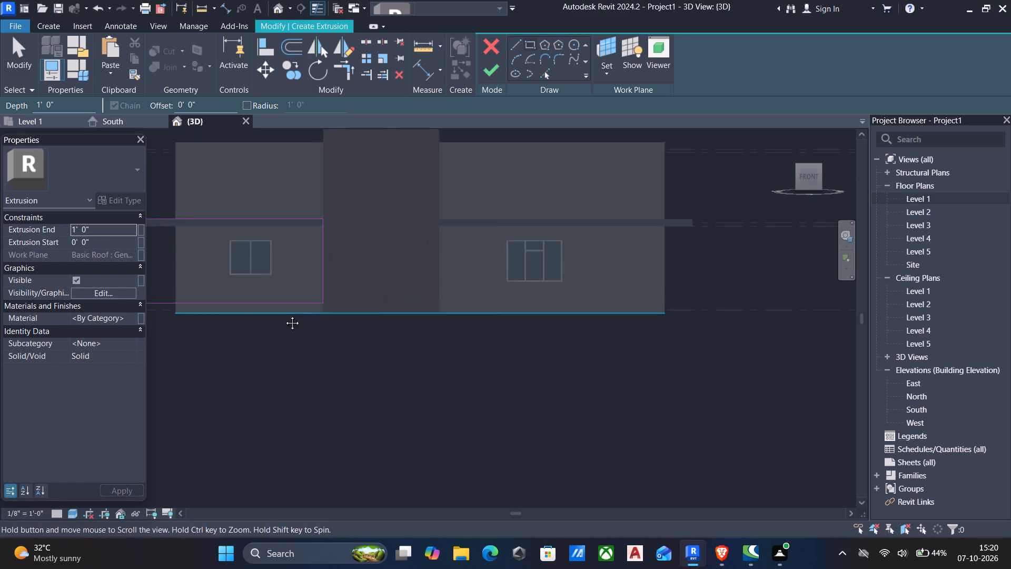
middle_click_drag(284, 315, 367, 315)
scroll(388, 323, "up", 5)
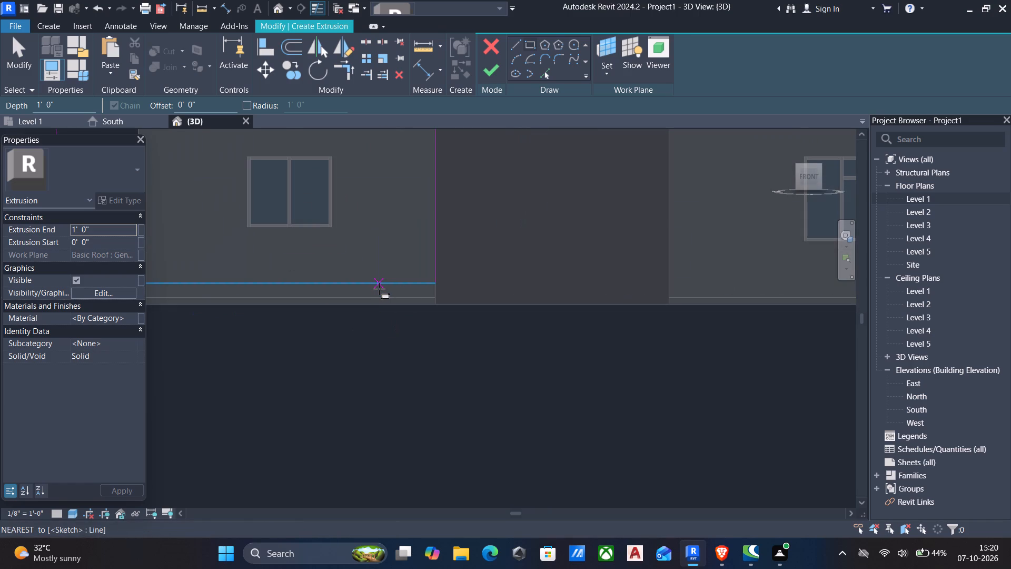
key("Escape")
left_click(377, 287)
key("Down")
key("Down")
key("Down")
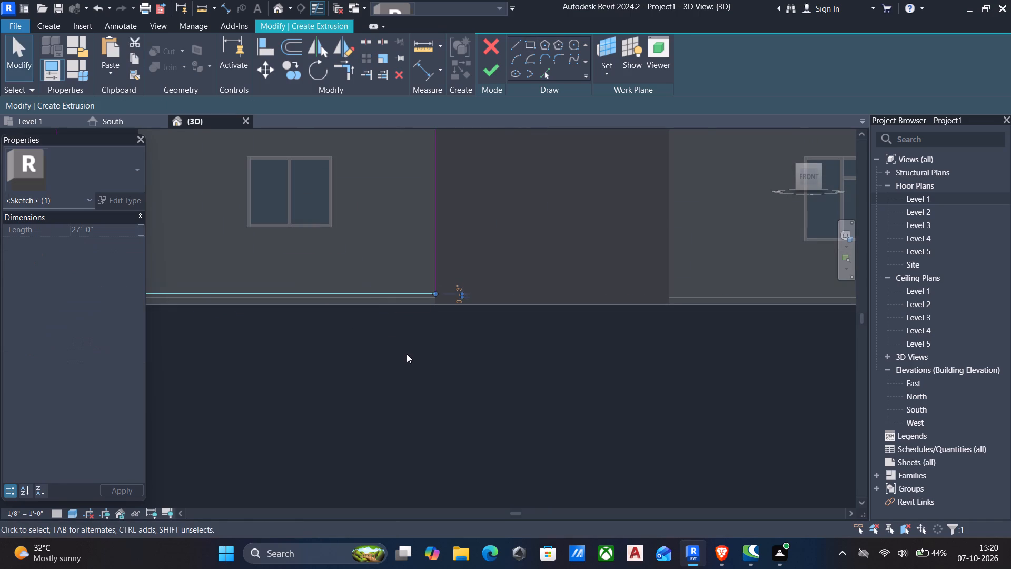
scroll(408, 356, "up", 5)
key("Down")
key("Down")
key("Down")
key("Down")
key("Down")
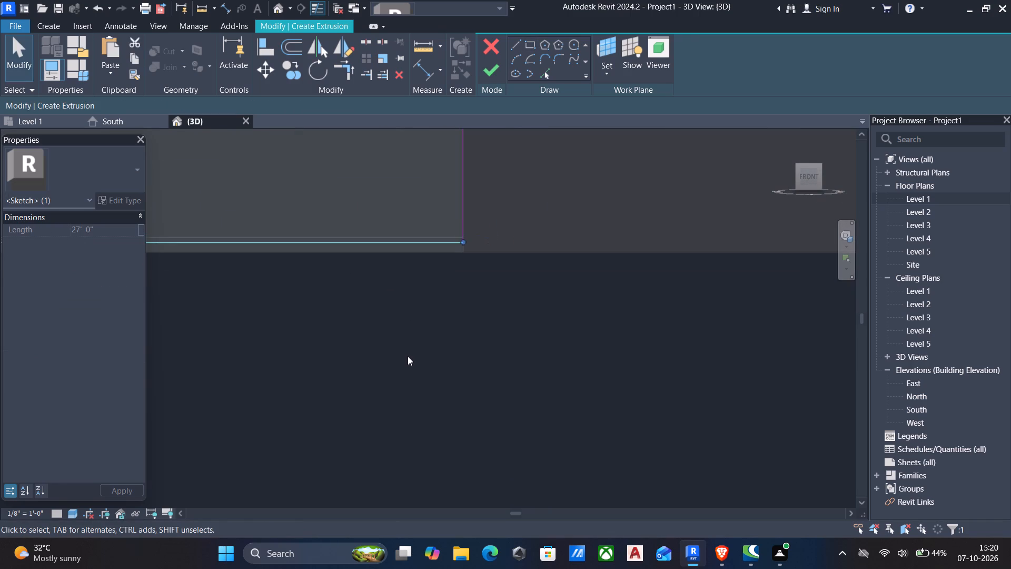
key("Down")
key("Down")
key("Down")
key("Down")
scroll(408, 356, "down", 6)
middle_click_drag(408, 357, 418, 362)
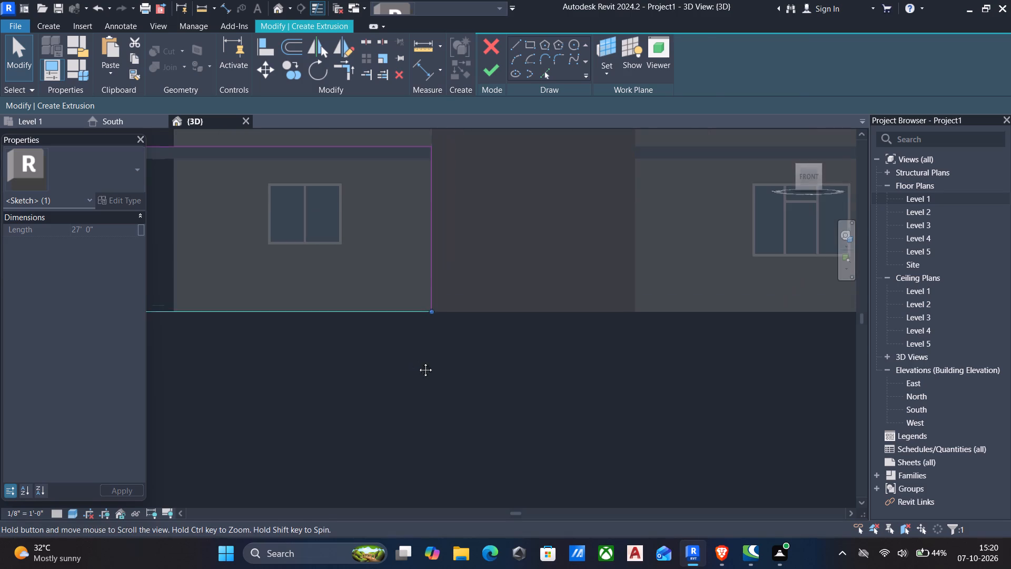
middle_click_drag(418, 362, 521, 380)
Nudge the rectangle's outer vertical line outward by two increments to meet the roof's end.
scroll(530, 381, "down", 1)
scroll(266, 190, "up", 5)
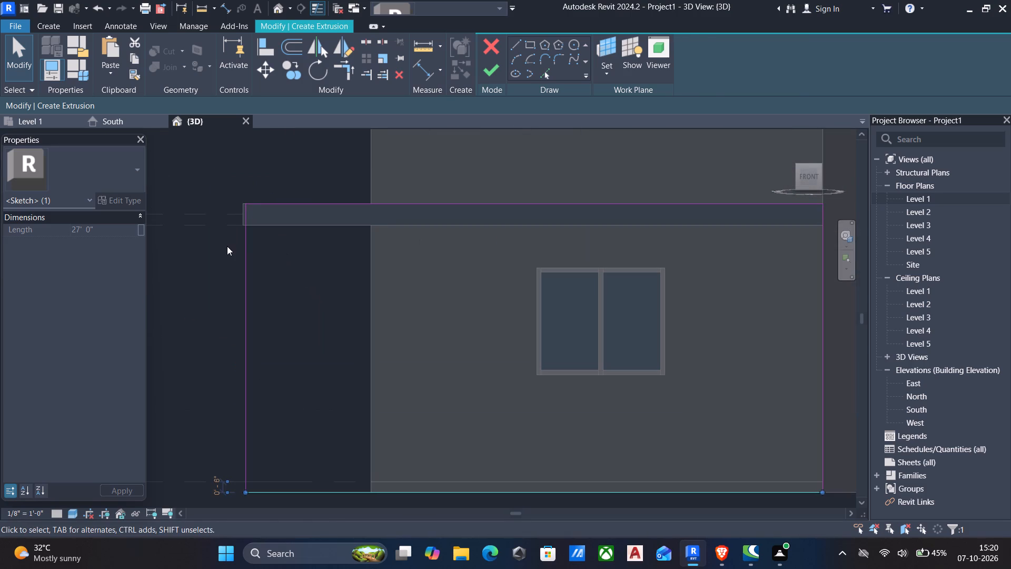
left_click(245, 256)
scroll(177, 267, "up", 5)
key("Left")
key("Left")
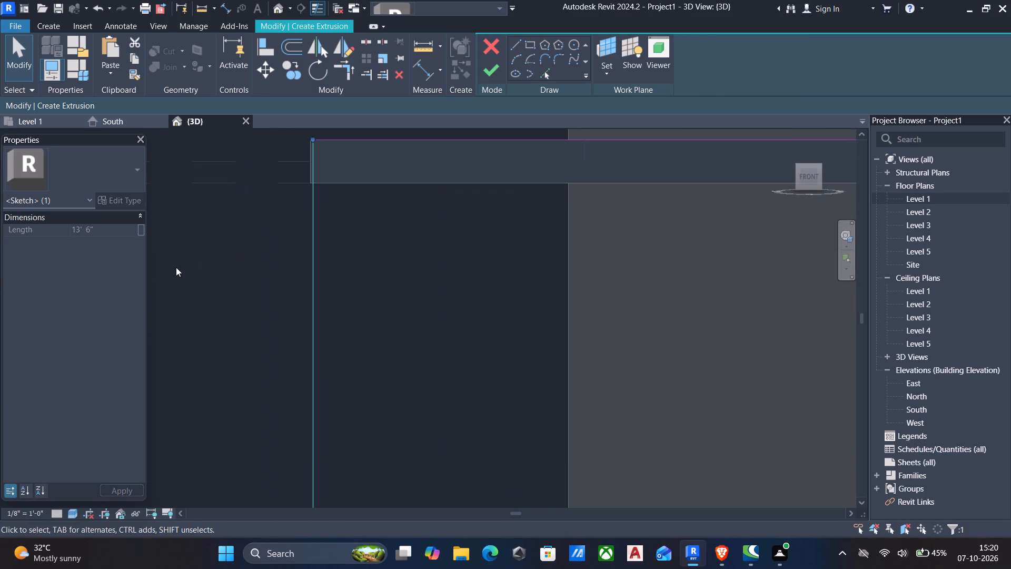
scroll(240, 288, "down", 6)
scroll(334, 313, "down", 4)
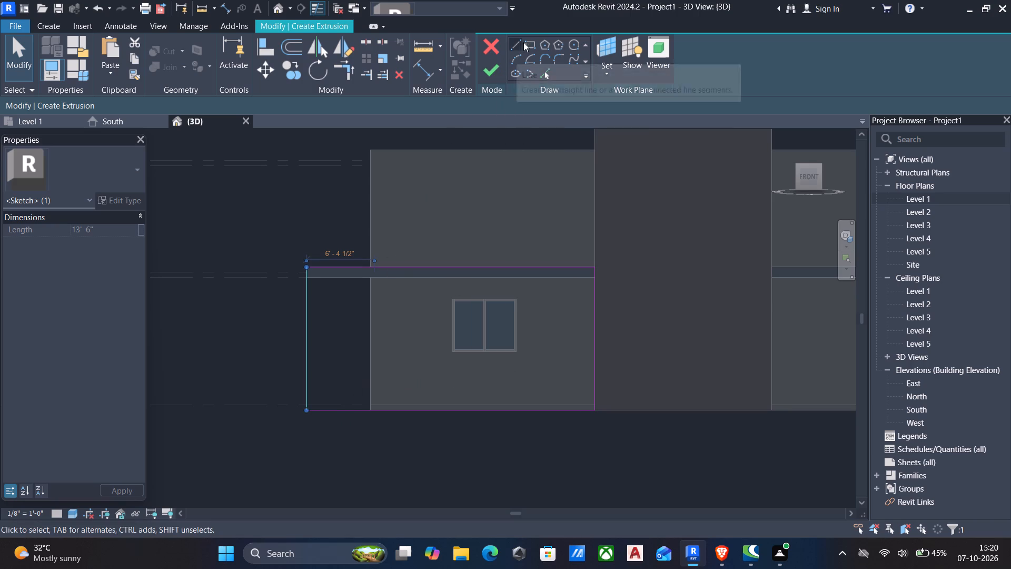
Add a sketch line with Pick Lines from the roof's top edge, offset 2' downward.
left_click(541, 73)
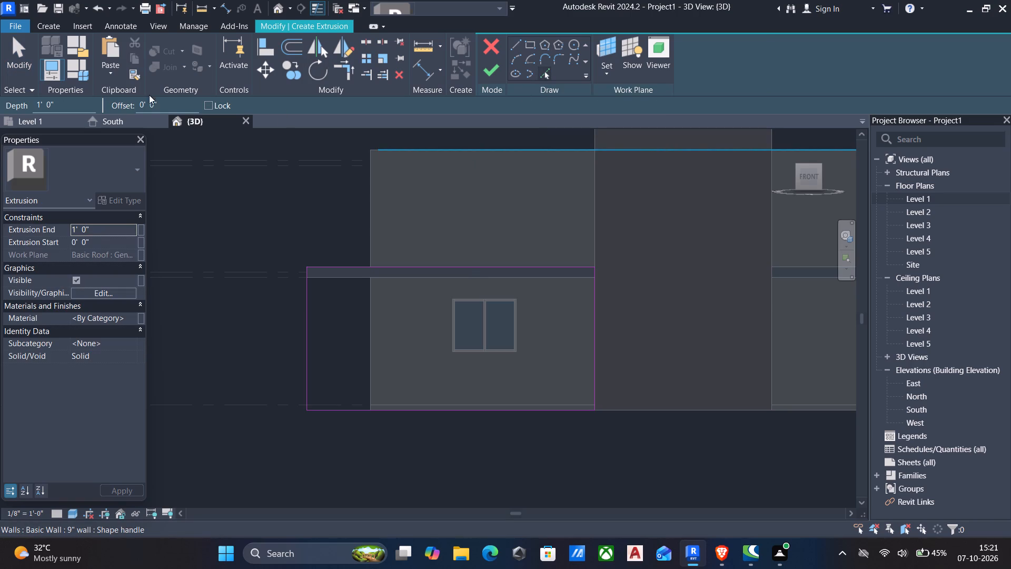
left_click_drag(171, 103, 51, 85)
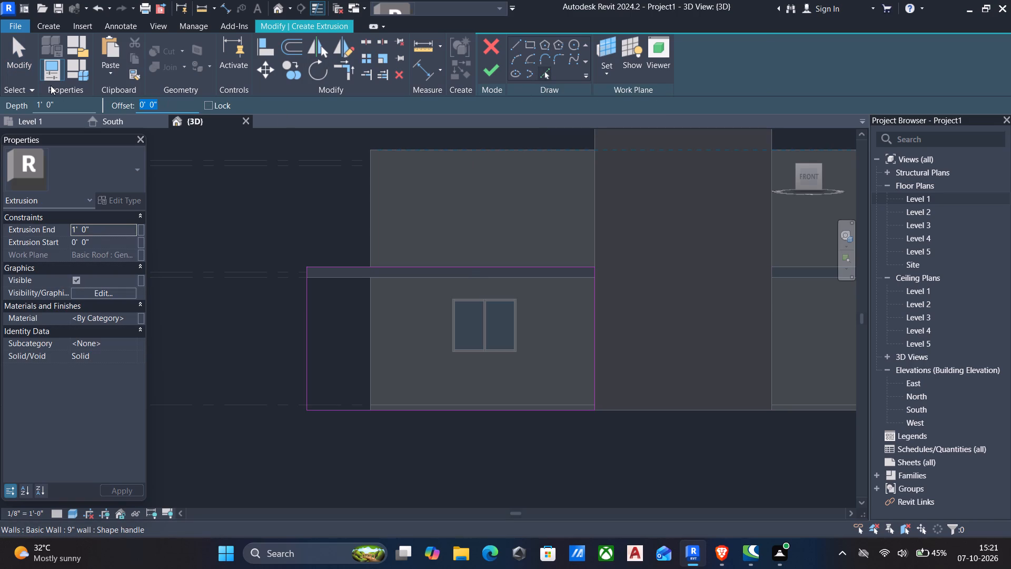
type("2'")
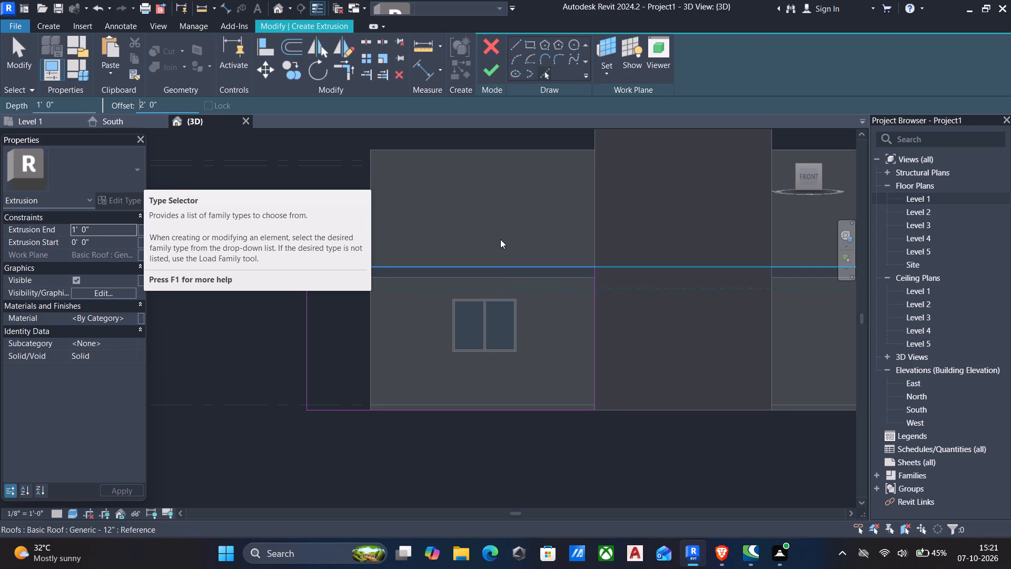
left_click(498, 271)
scroll(466, 329, "down", 4)
middle_click_drag(463, 334, 442, 344)
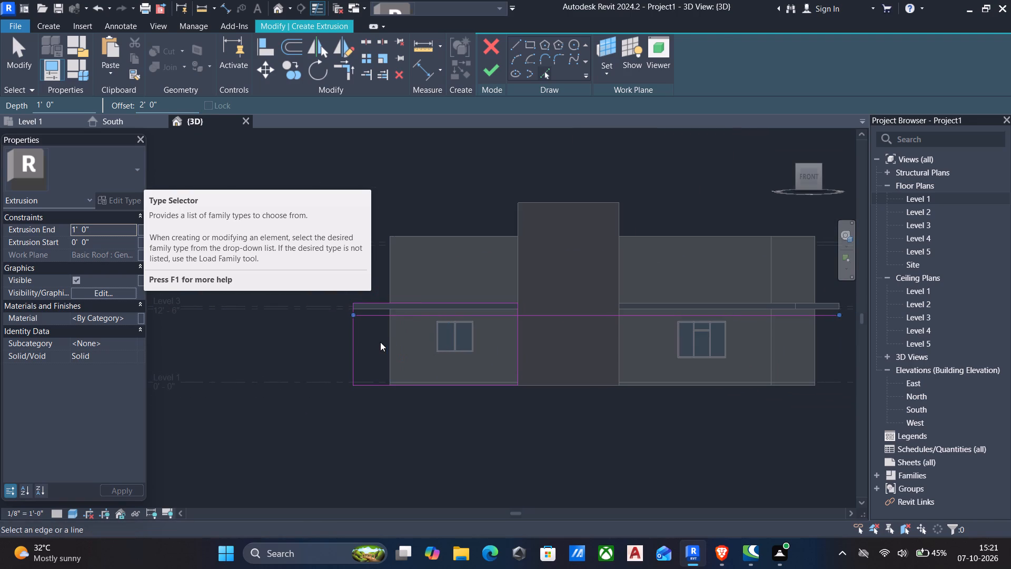
Add two vertical Pick Lines sketch lines offset 2' inward, one from the roof-end side and one from the central block's edge.
left_click(350, 347)
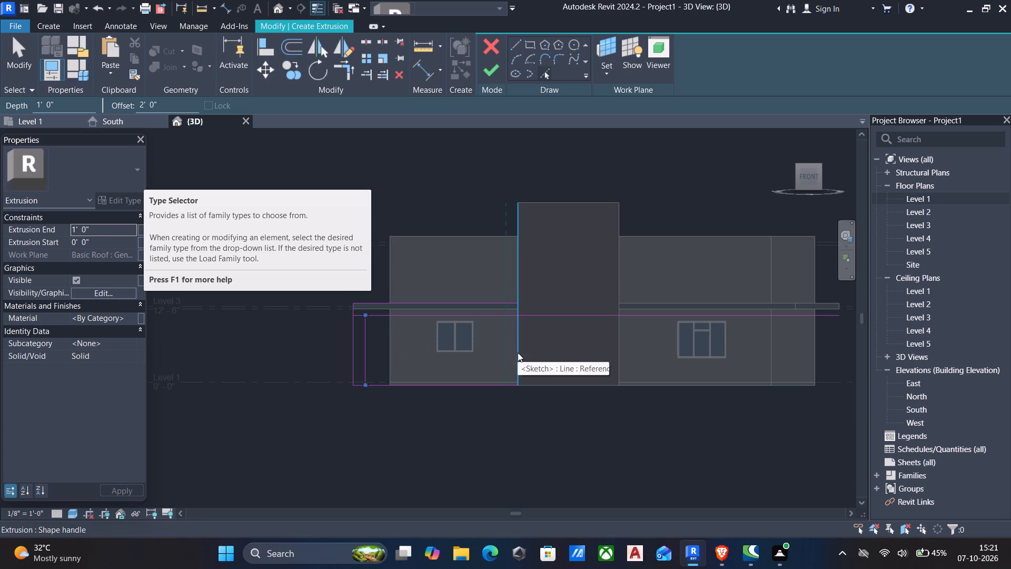
left_click(518, 352)
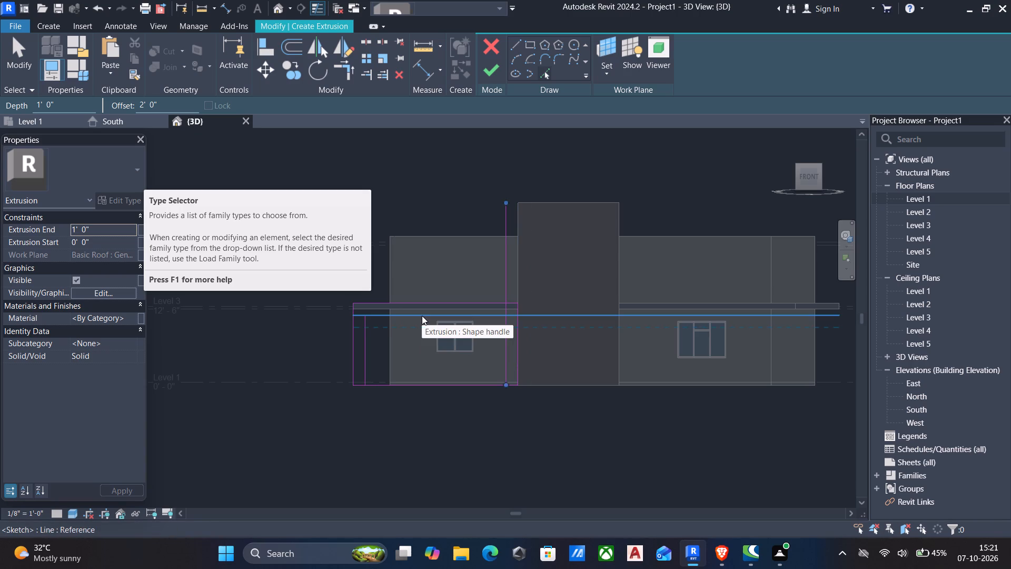
key("Escape")
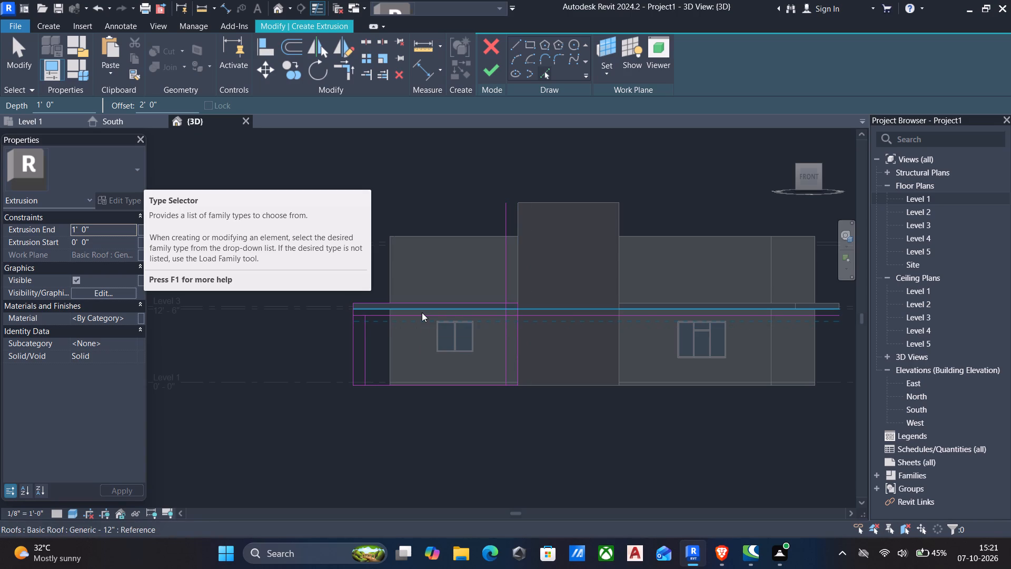
Fillet both upper corners of the frame's inner outline with a 2' radius.
scroll(504, 356, "down", 2)
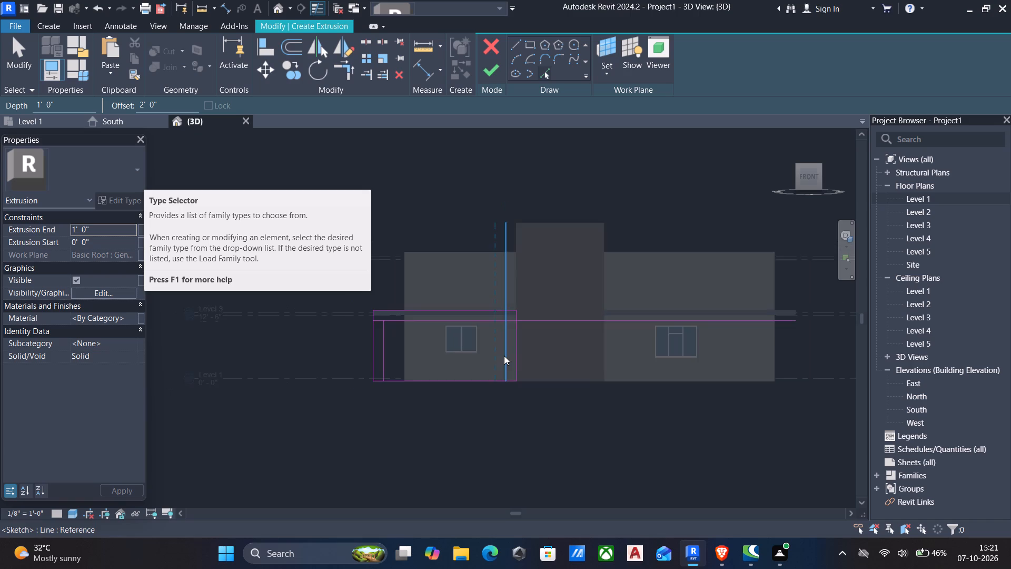
middle_click_drag(504, 357, 617, 394)
scroll(613, 392, "up", 6)
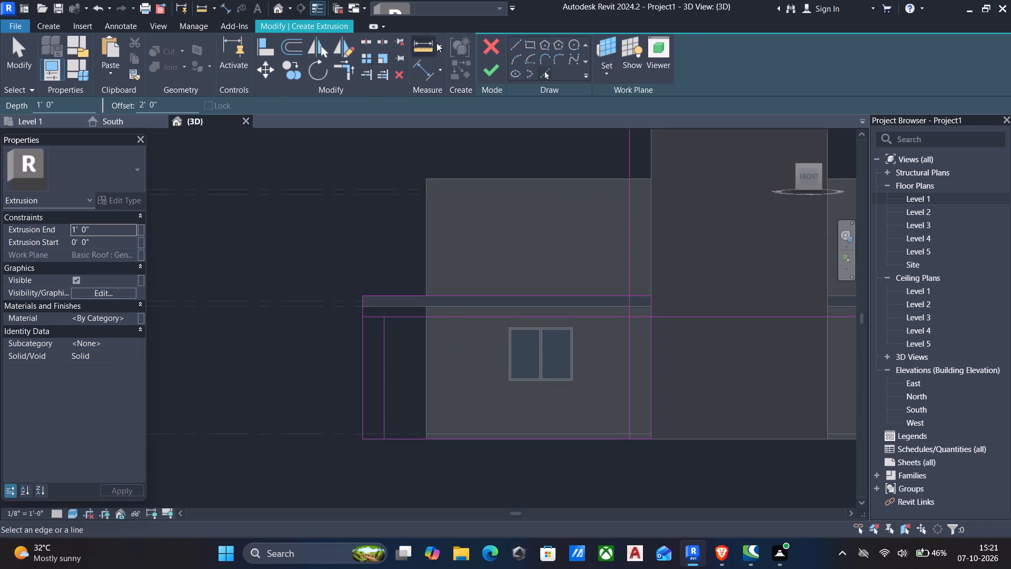
left_click(554, 60)
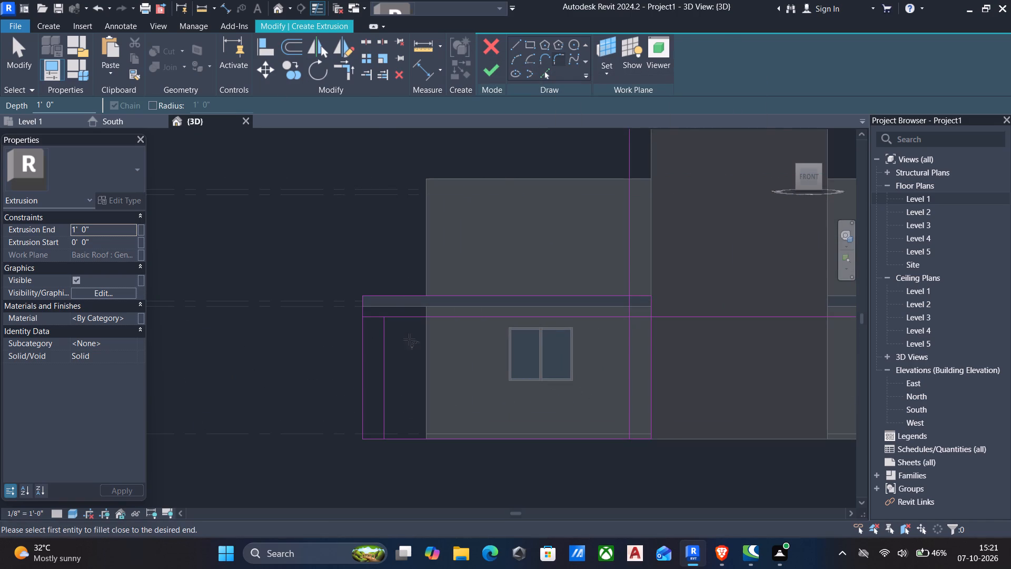
scroll(399, 353, "up", 4)
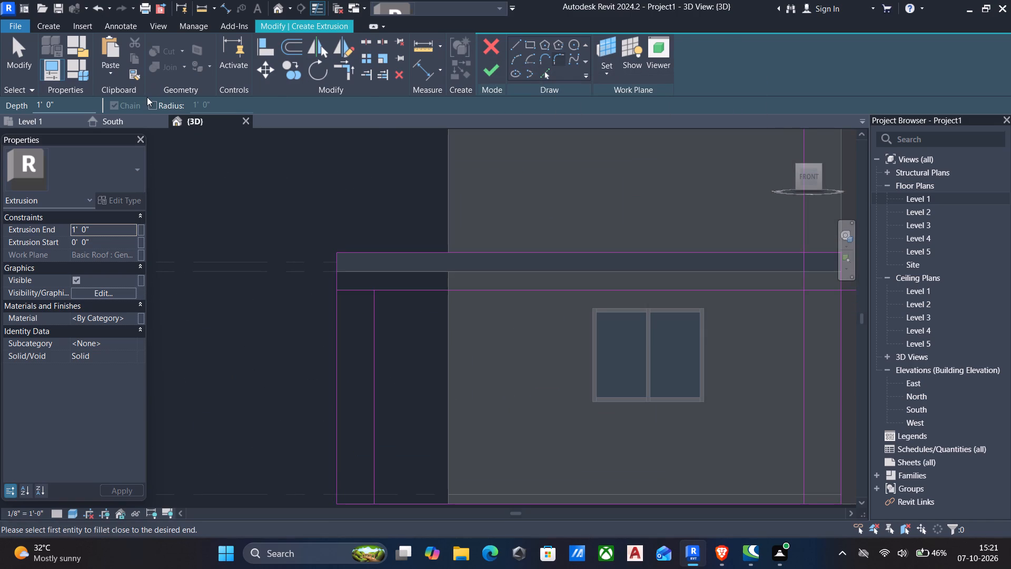
left_click(145, 104)
left_click(153, 101)
left_click_drag(236, 103, 85, 102)
scroll(236, 102, "up", 1)
type("2'")
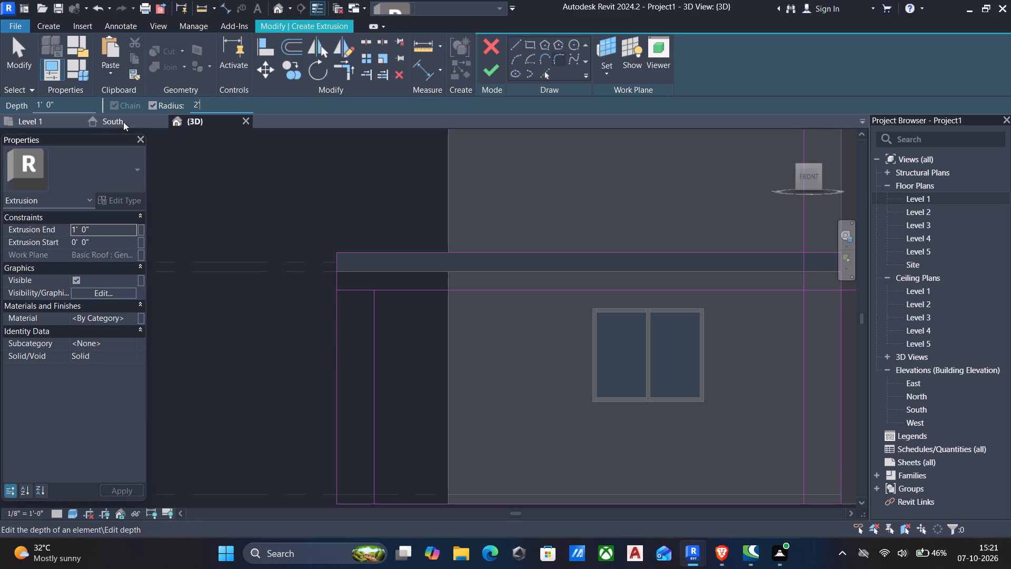
left_click(375, 329)
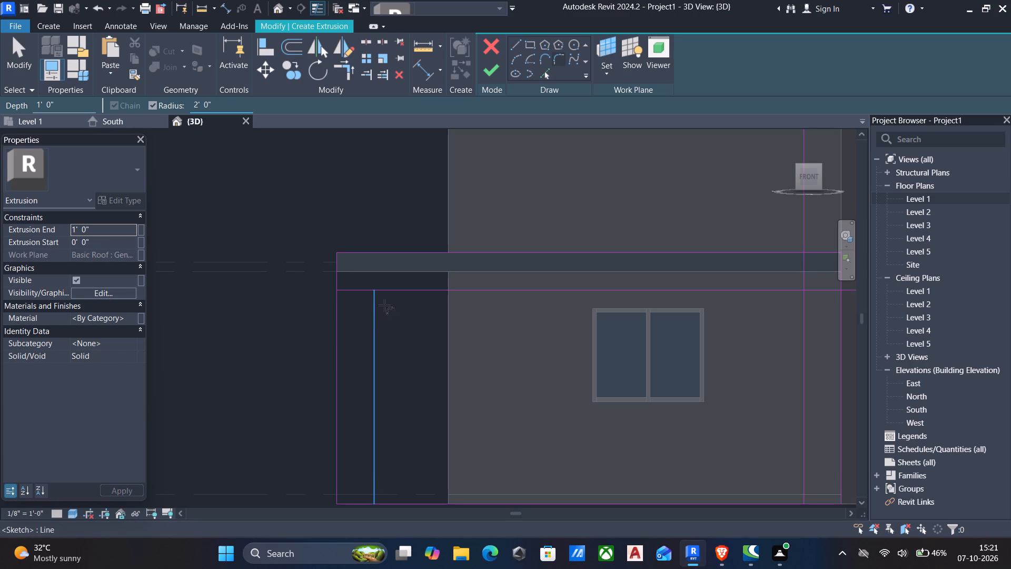
left_click(393, 293)
scroll(425, 321, "down", 4)
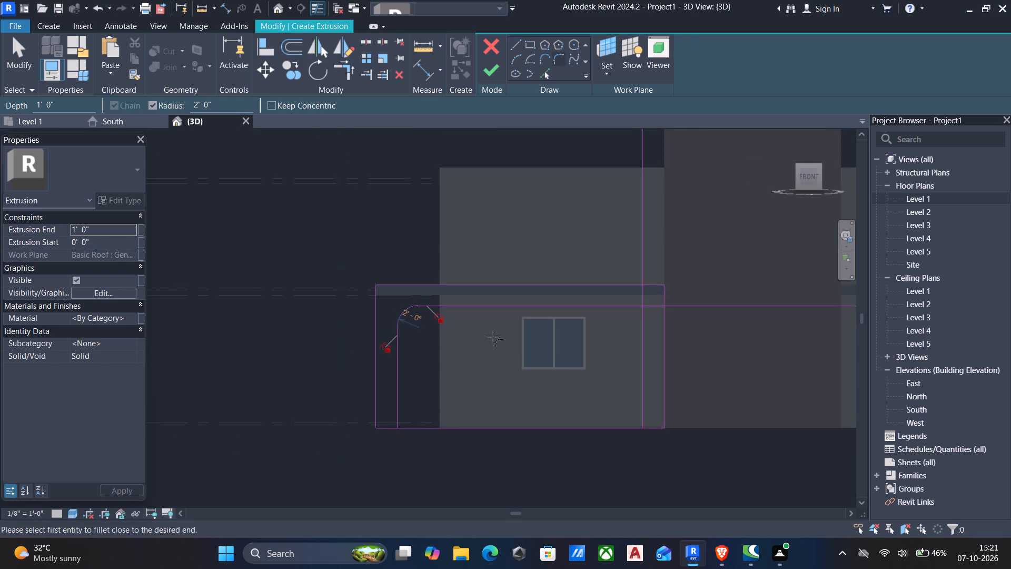
left_click(641, 316)
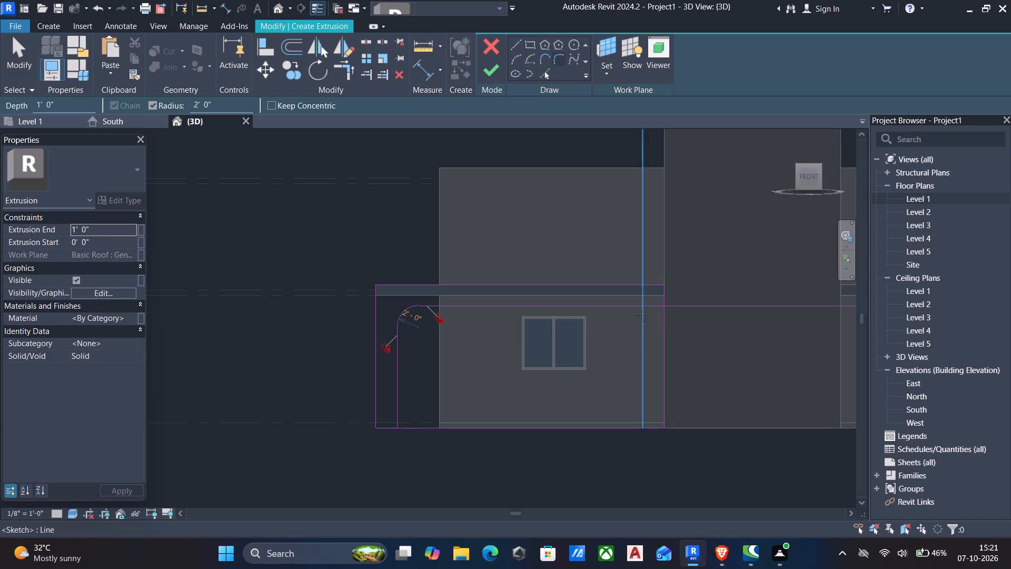
left_click(606, 306)
scroll(643, 321, "down", 4)
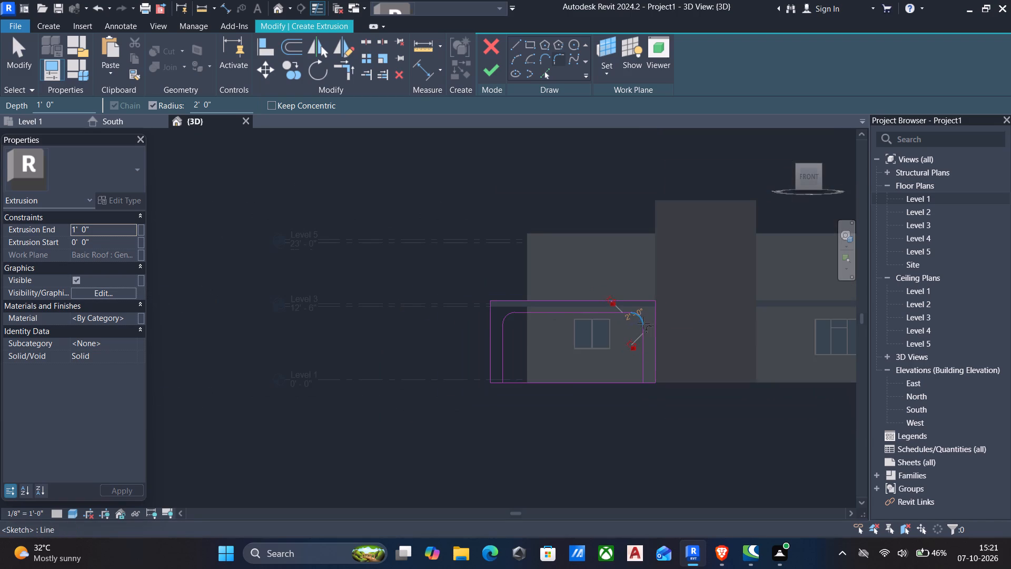
scroll(628, 316, "up", 5)
scroll(579, 269, "down", 2)
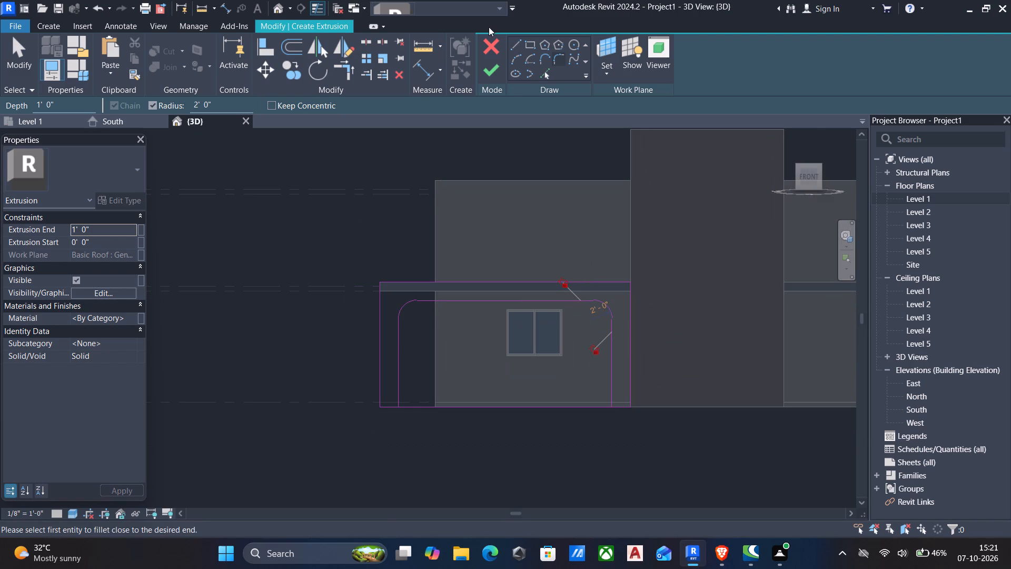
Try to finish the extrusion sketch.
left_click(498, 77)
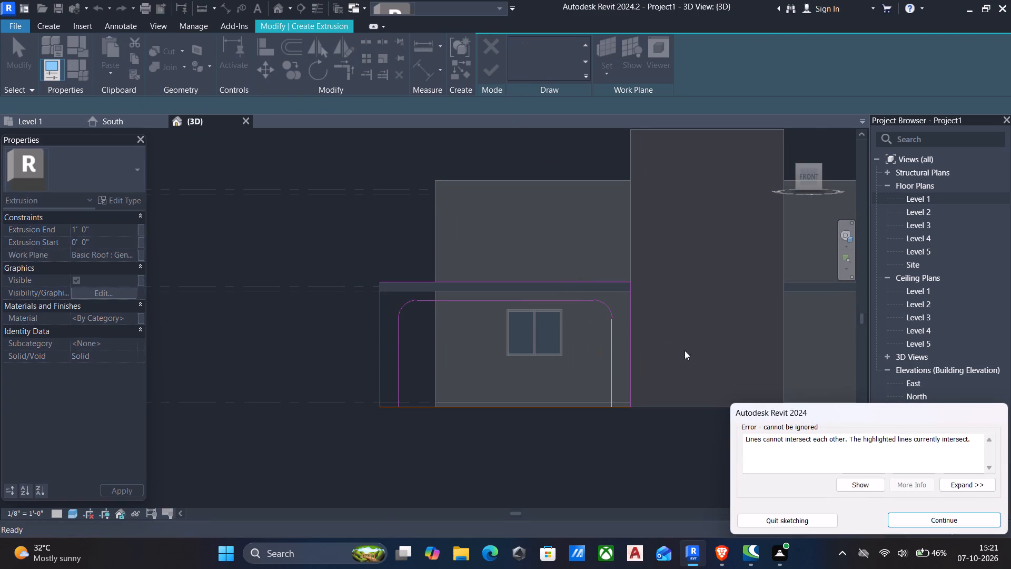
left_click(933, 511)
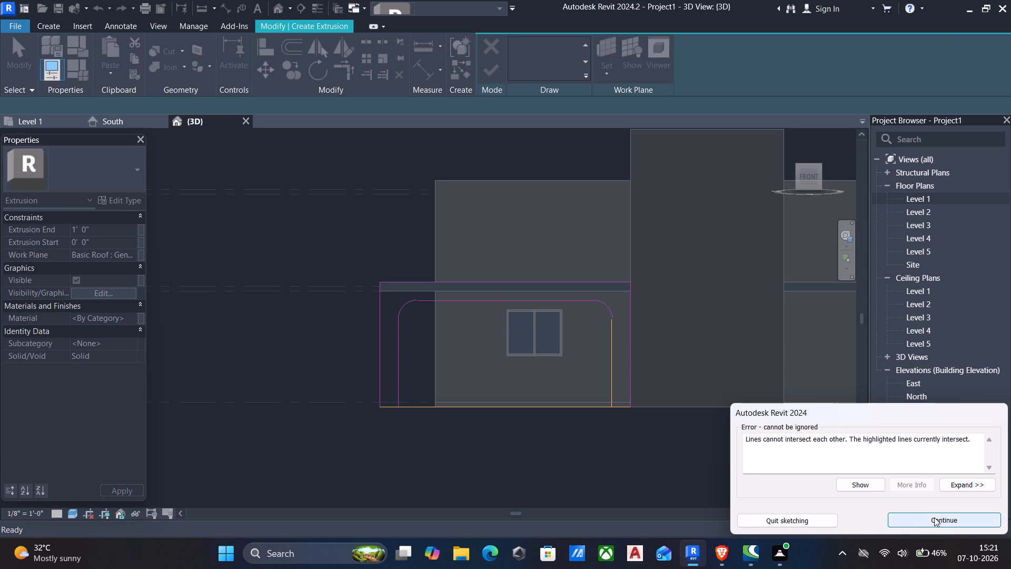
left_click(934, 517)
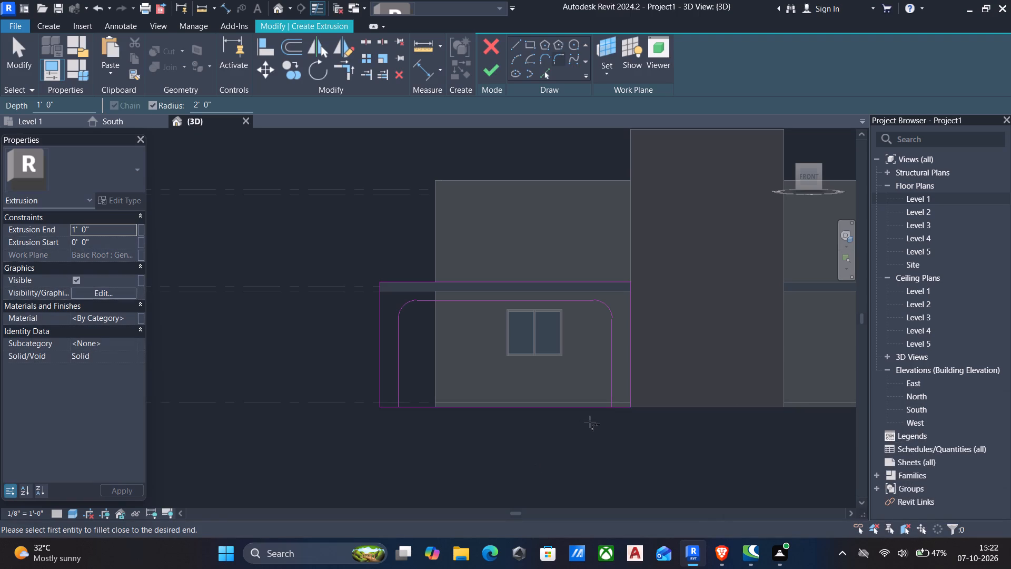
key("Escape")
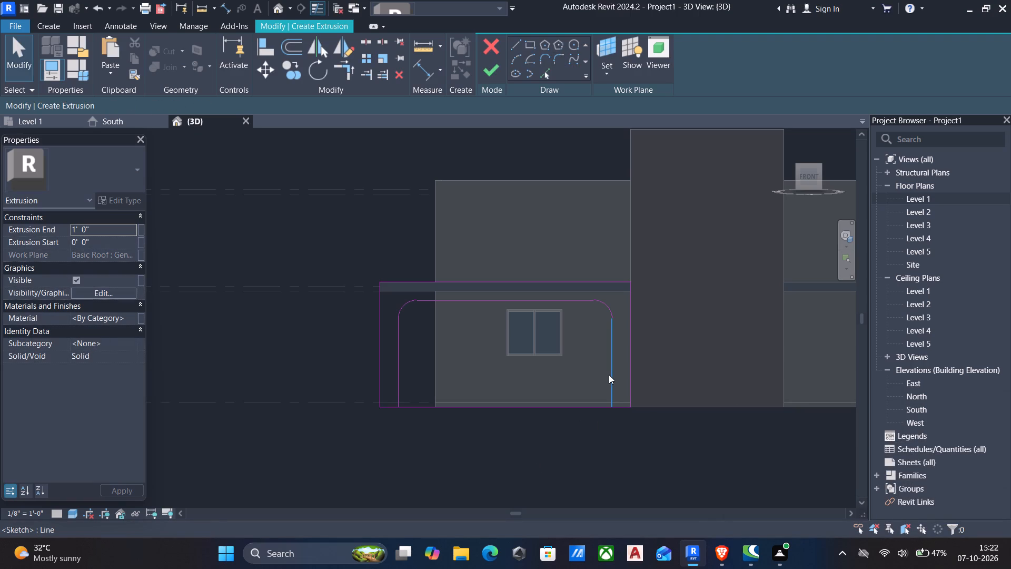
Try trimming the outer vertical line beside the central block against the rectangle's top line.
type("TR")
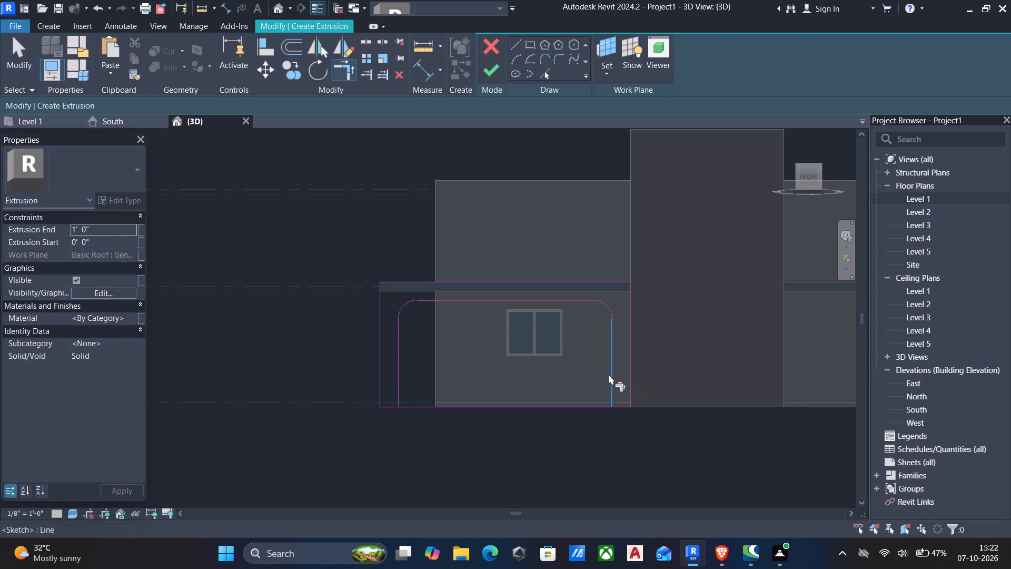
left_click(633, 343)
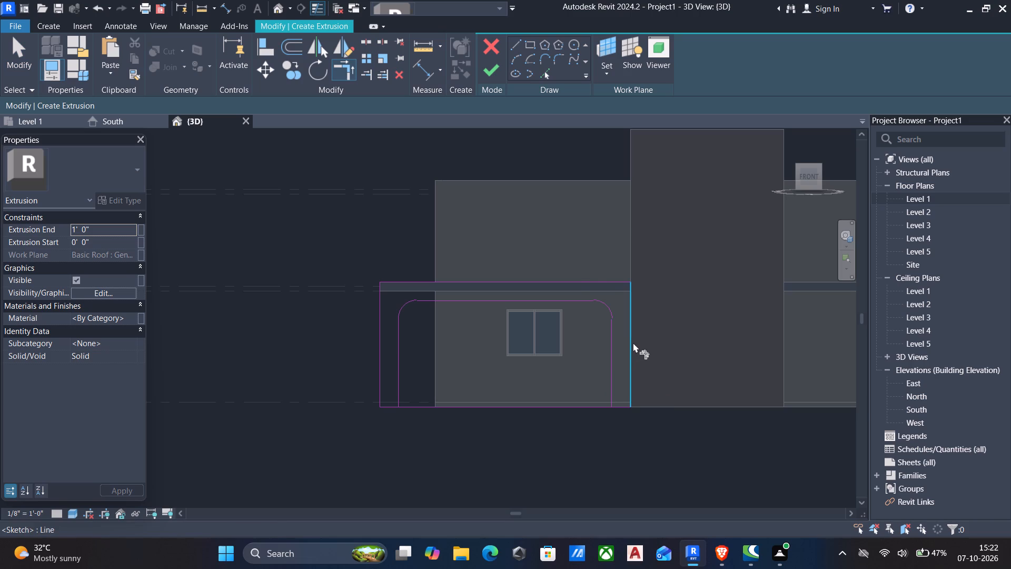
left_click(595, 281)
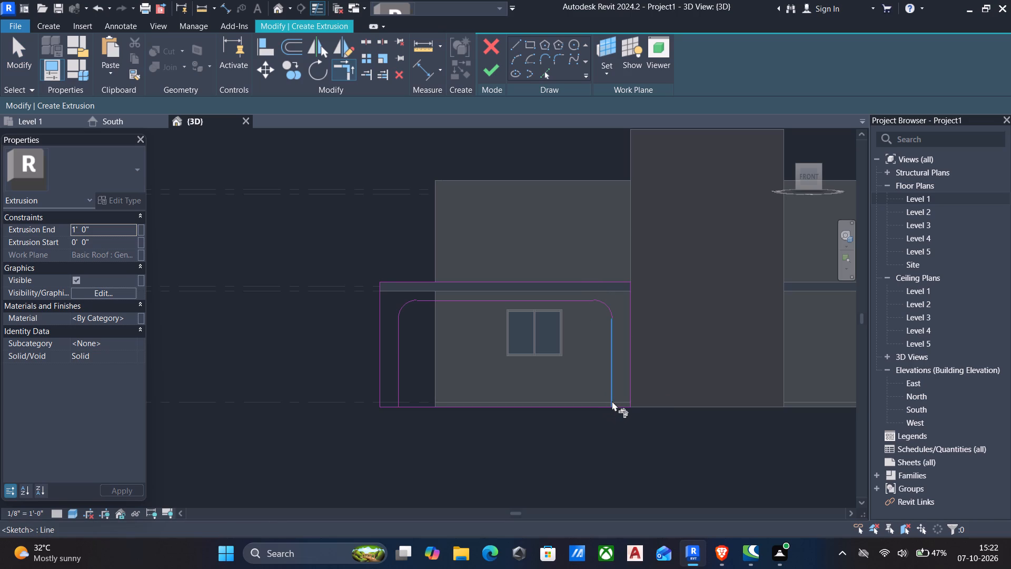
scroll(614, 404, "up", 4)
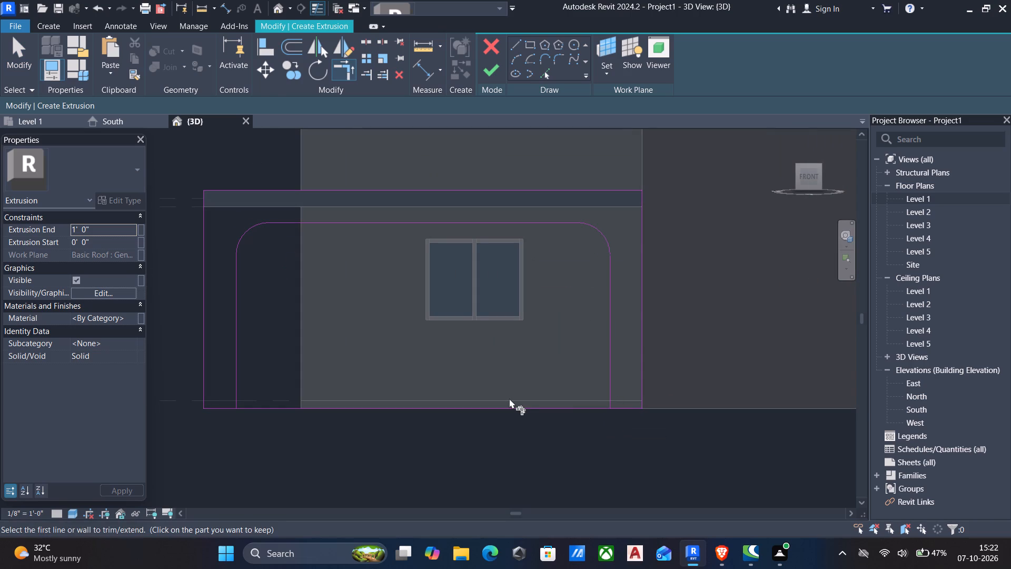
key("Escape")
Split the rectangle's bottom line near its middle, between the two inner vertical lines.
key("s")
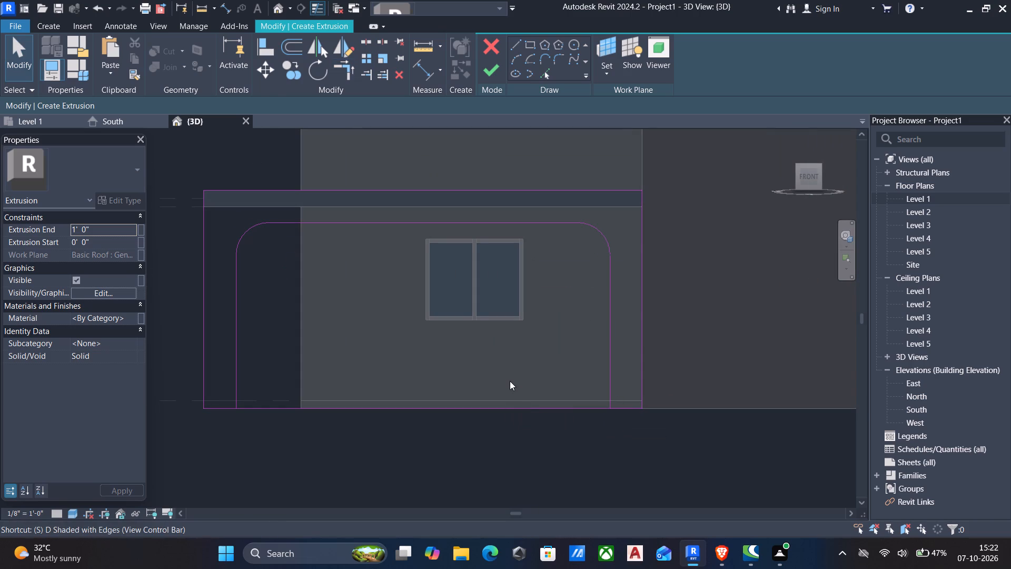
key("l")
left_click(459, 410)
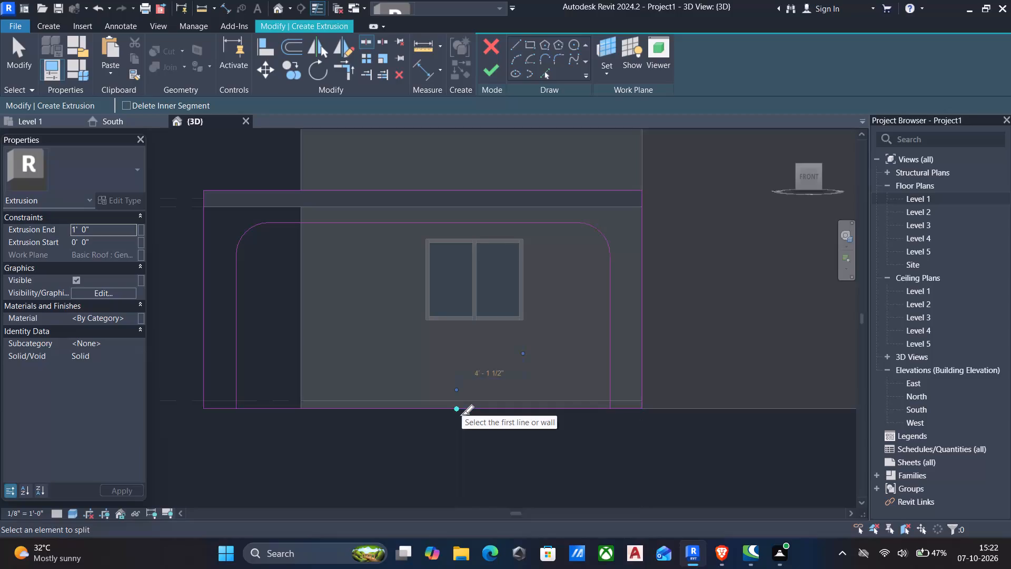
key("Escape")
Trim both halves of the bottom line to the inner vertical lines, leaving only the short base of each leg.
type("TR")
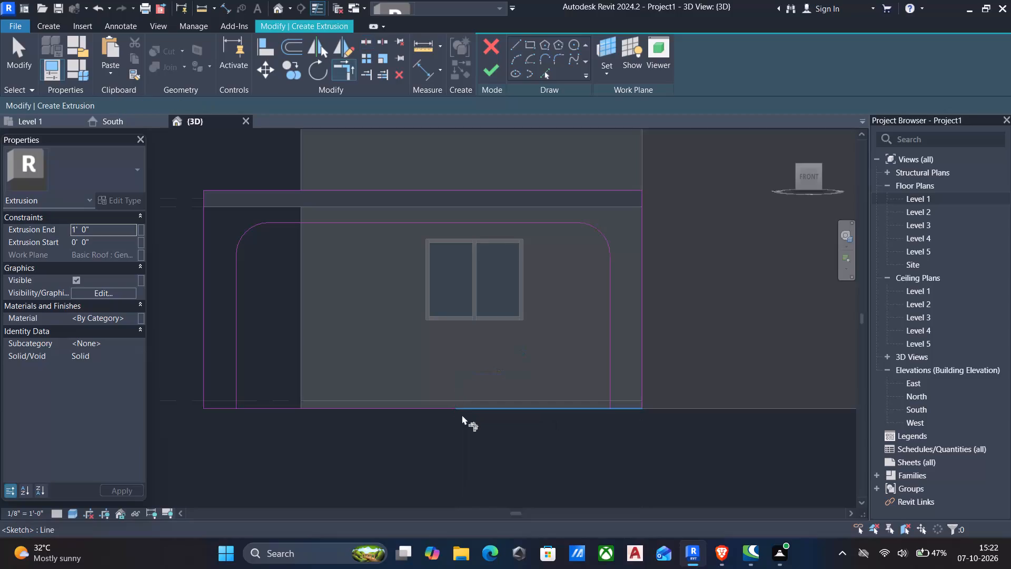
scroll(462, 410, "up", 2)
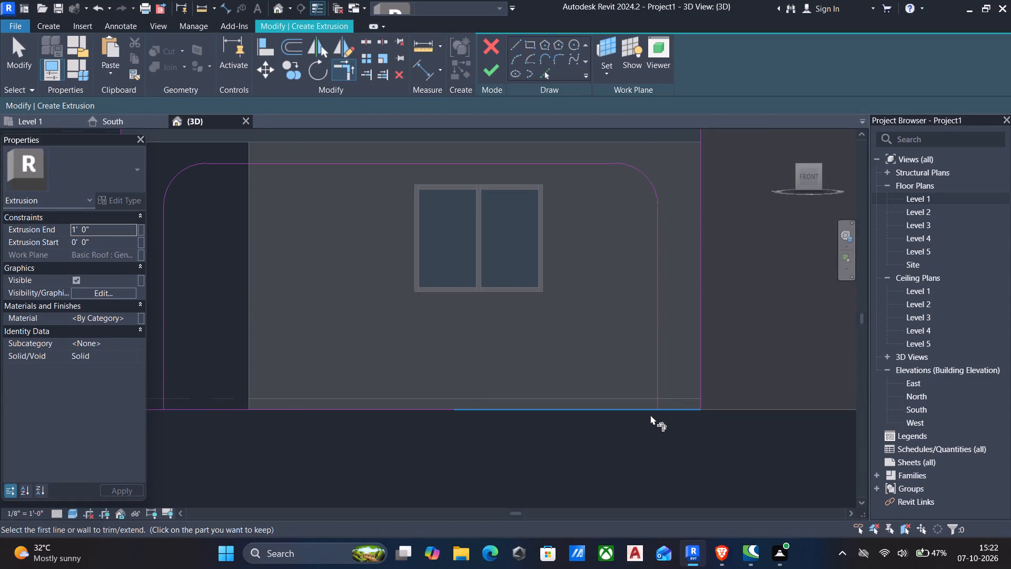
left_click(671, 414)
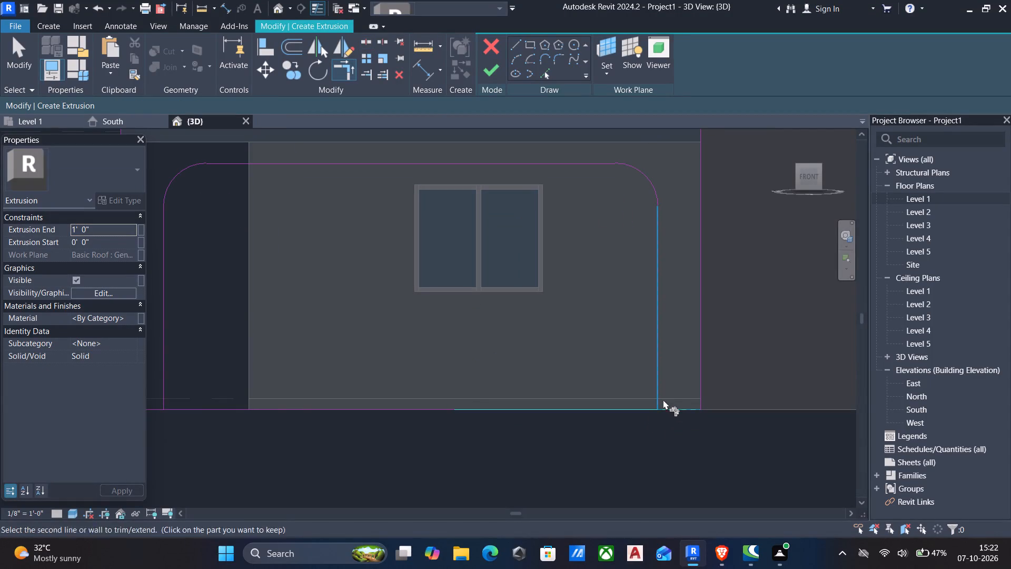
left_click(662, 397)
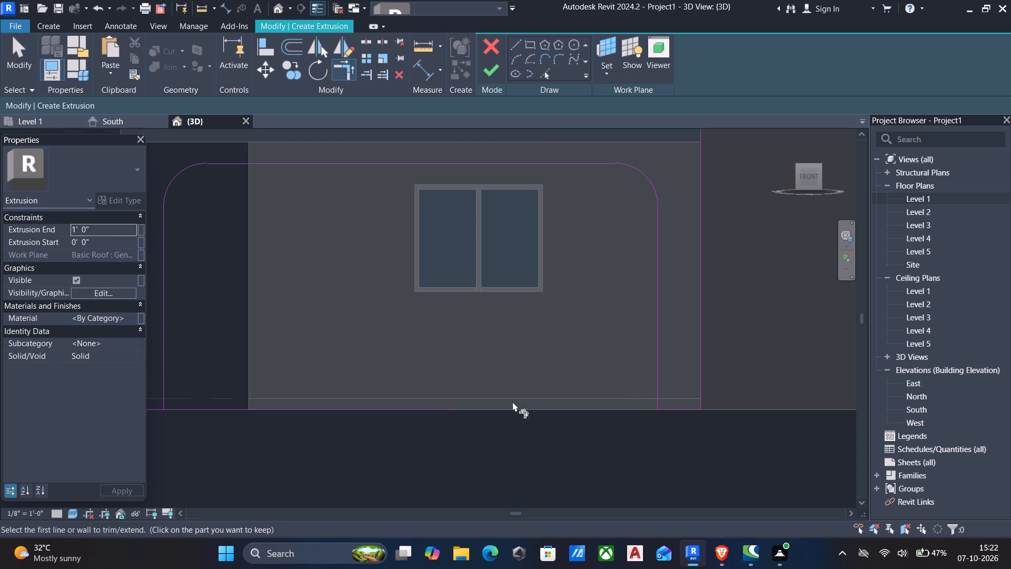
scroll(240, 408, "down", 4)
middle_click_drag(240, 409, 283, 414)
scroll(283, 414, "up", 3)
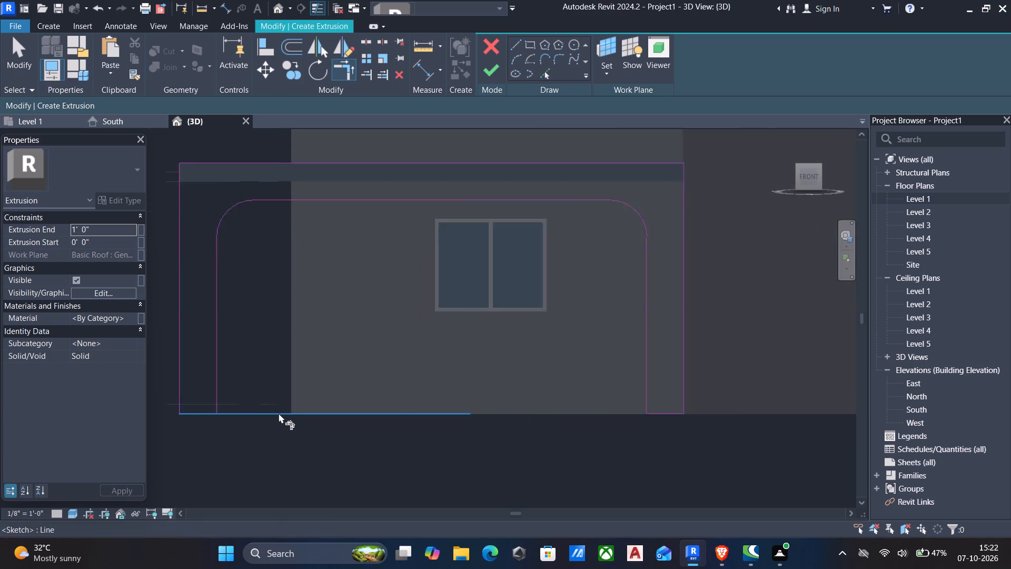
scroll(279, 413, "up", 1)
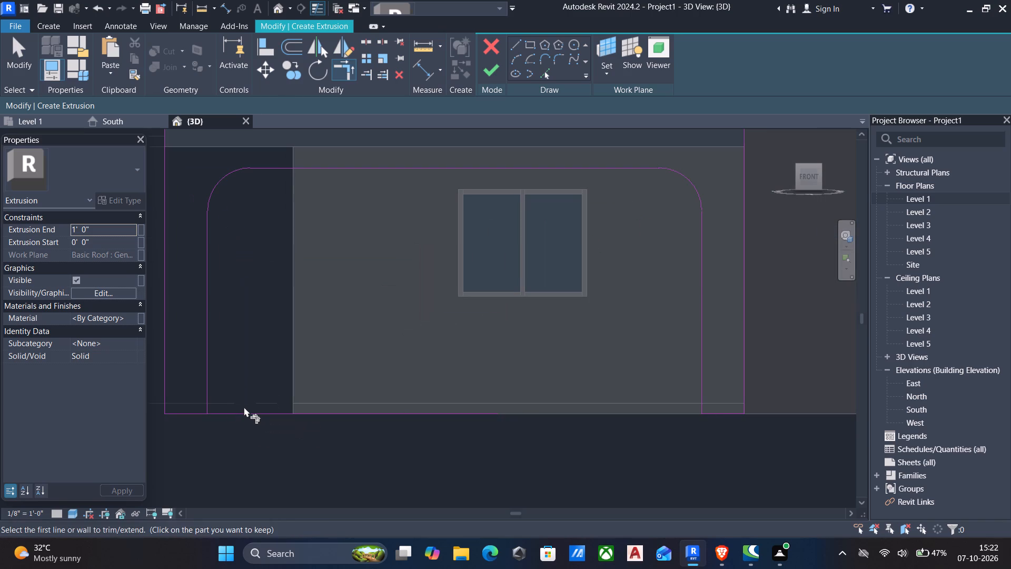
left_click_drag(163, 382, 172, 391)
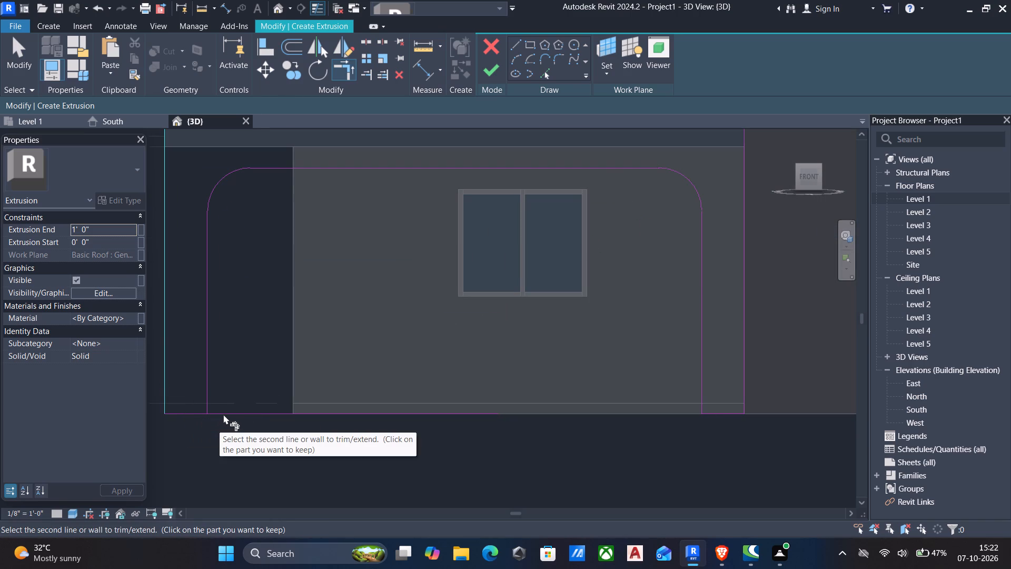
left_click(179, 411)
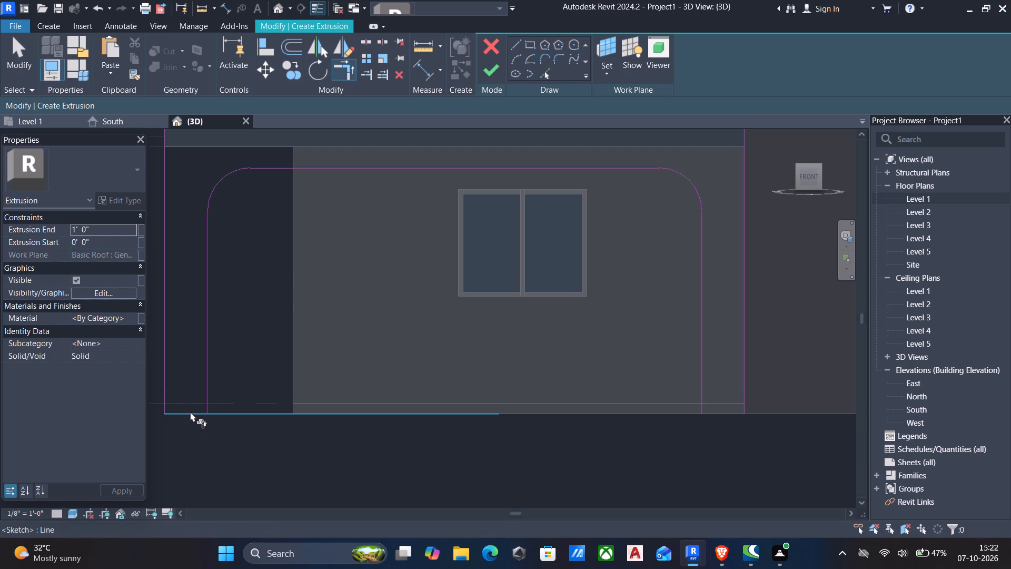
left_click(190, 412)
left_click(205, 374)
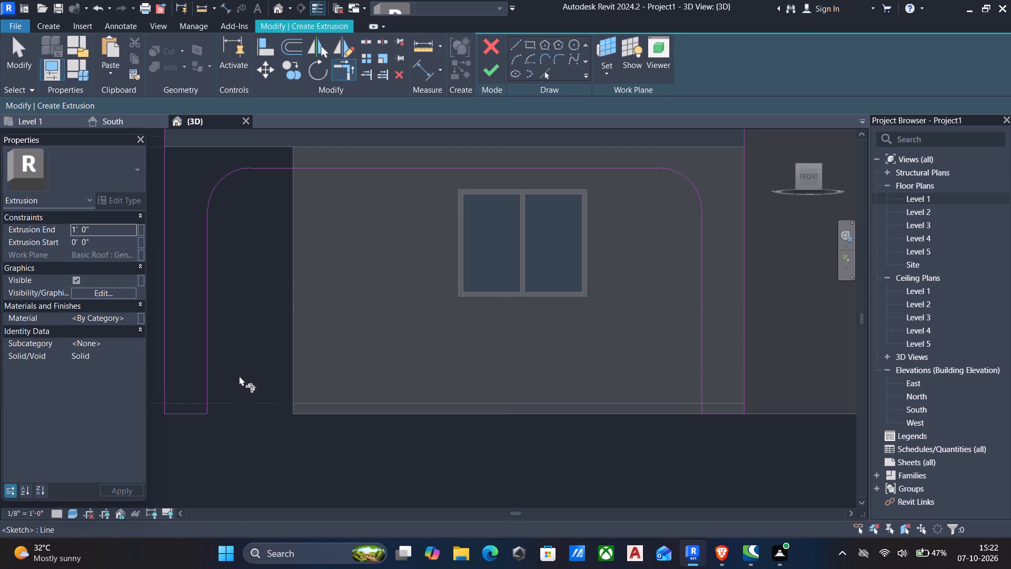
Finish the sketch to create the extruded frame with two legs and a rounded opening.
scroll(258, 378, "down", 2)
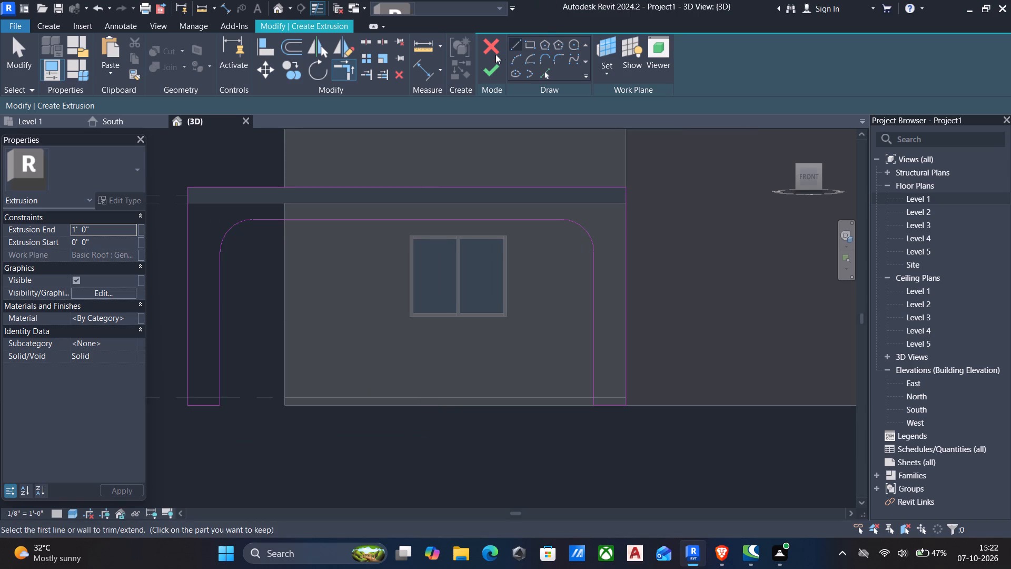
left_click(487, 65)
scroll(507, 217, "down", 1)
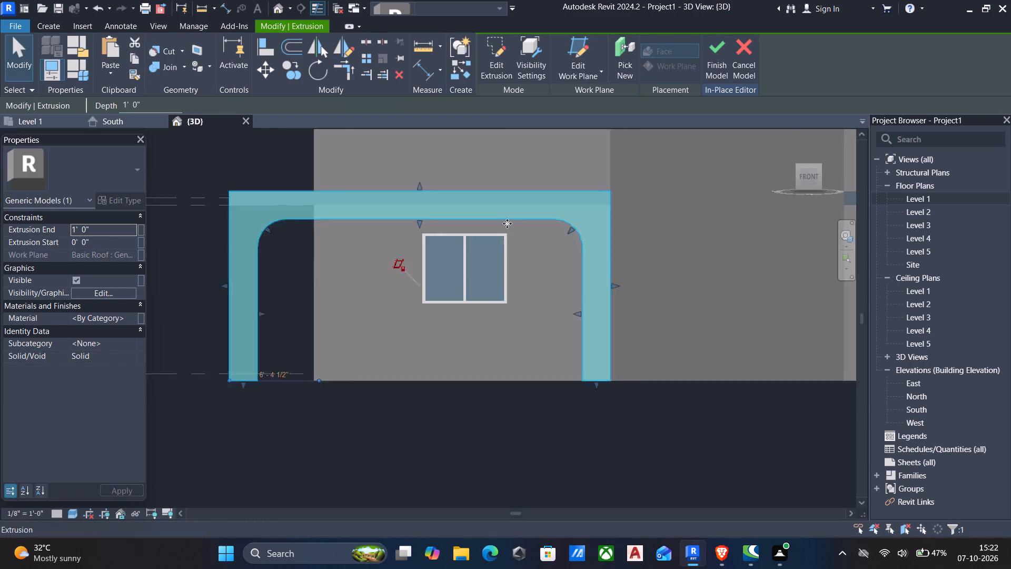
Examine the extruded frame from several angles, checking how it meets the overhanging roof and the central block.
scroll(507, 223, "down", 5)
middle_click_drag(512, 236, 539, 288, "shift")
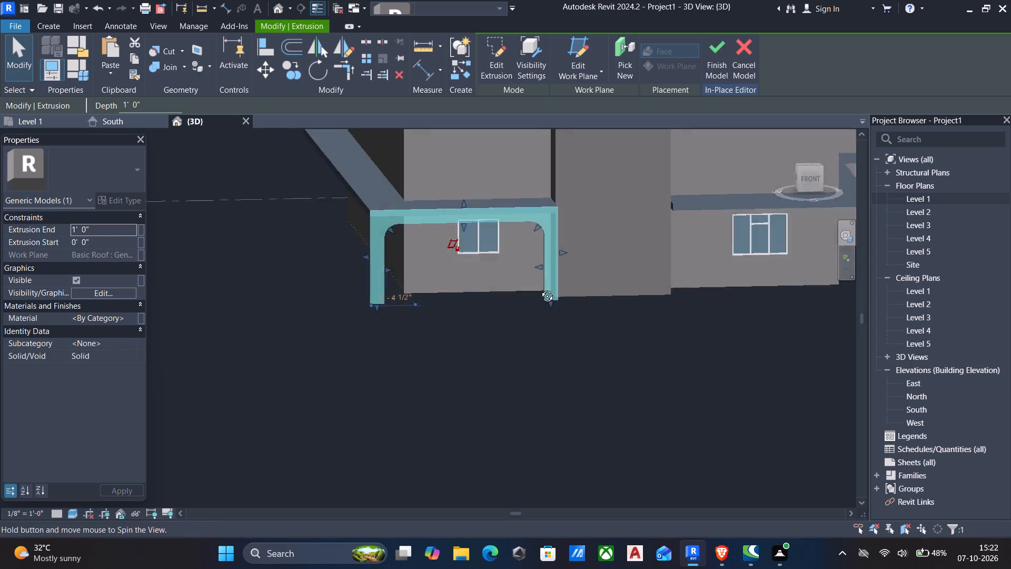
middle_click_drag(539, 288, 507, 306, "shift")
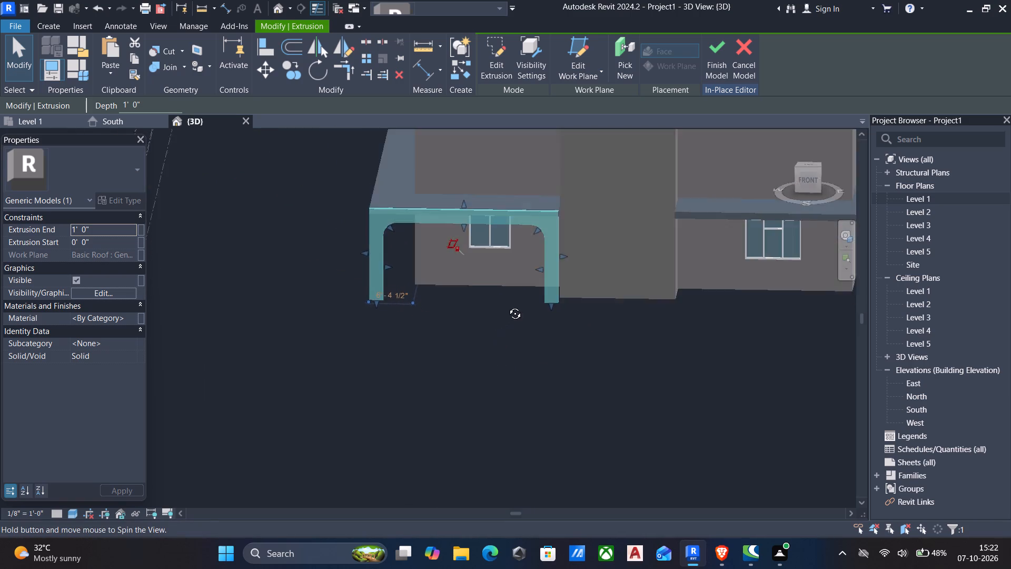
middle_click_drag(507, 306, 464, 279, "shift")
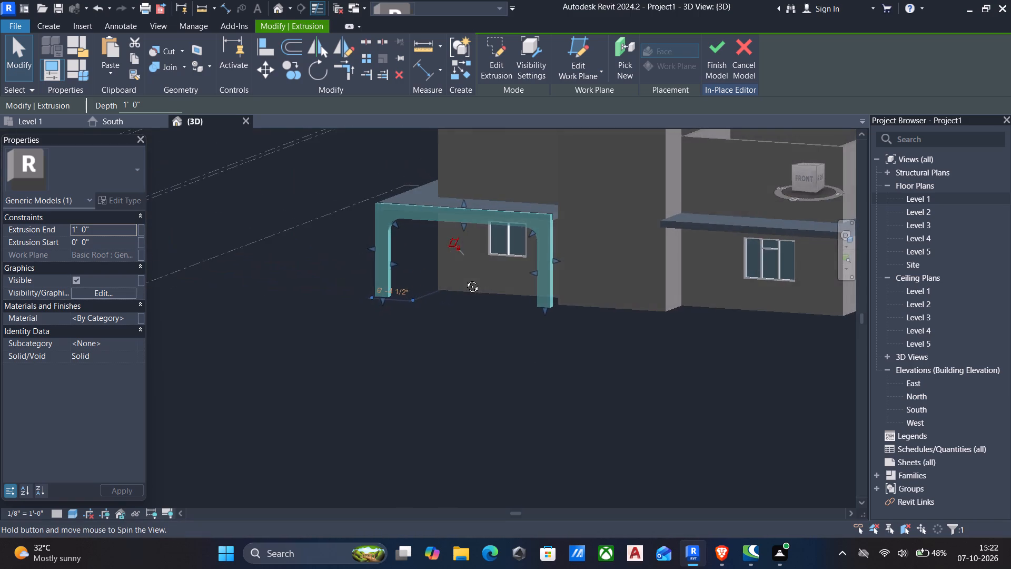
middle_click_drag(464, 279, 521, 274, "shift")
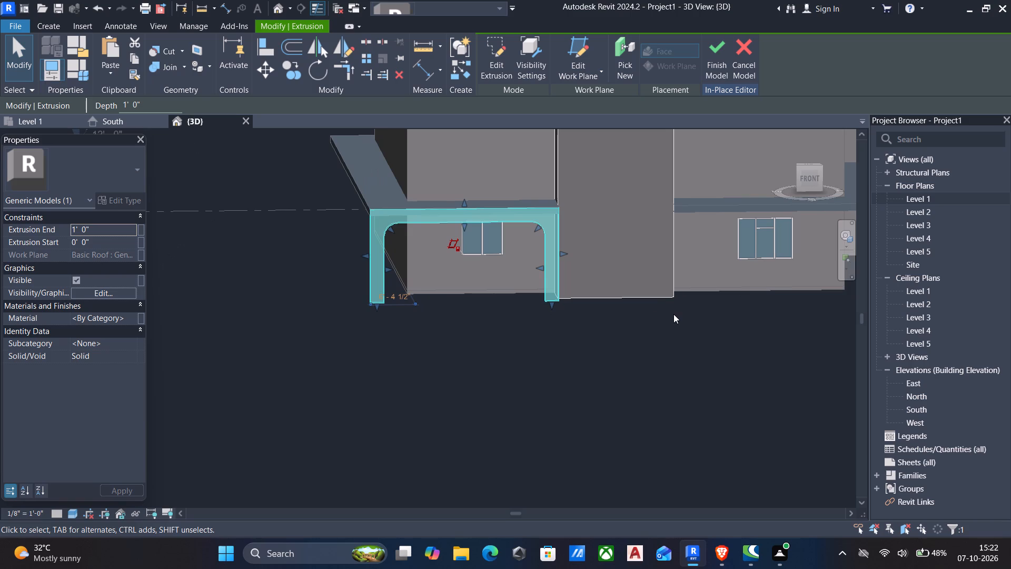
key("Escape")
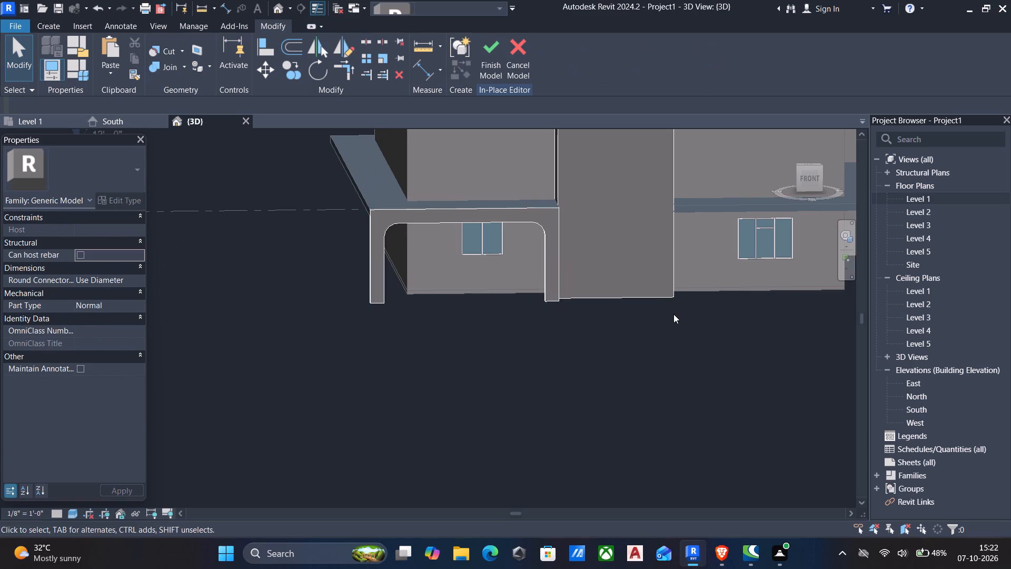
scroll(594, 220, "up", 6)
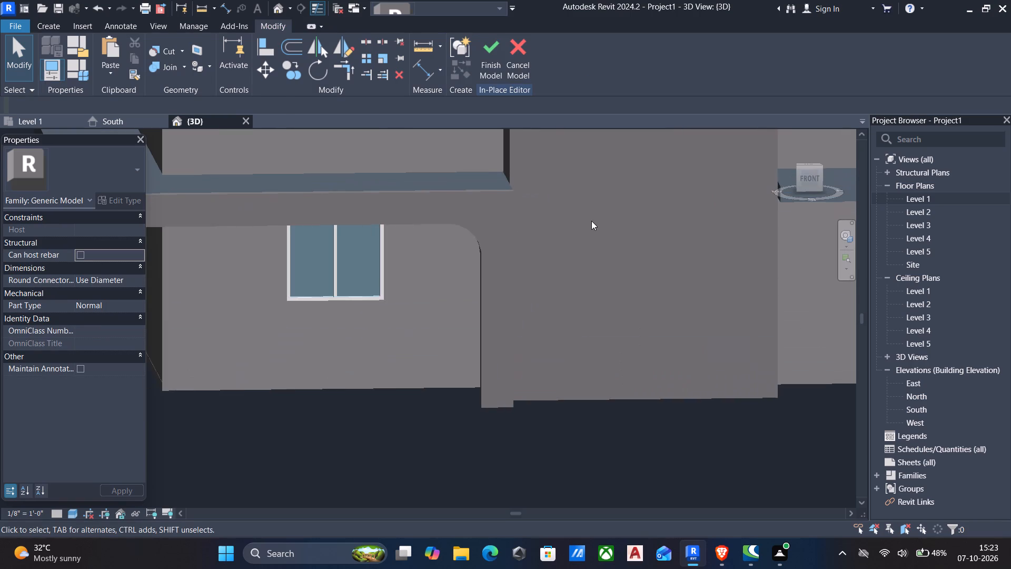
left_click(513, 221)
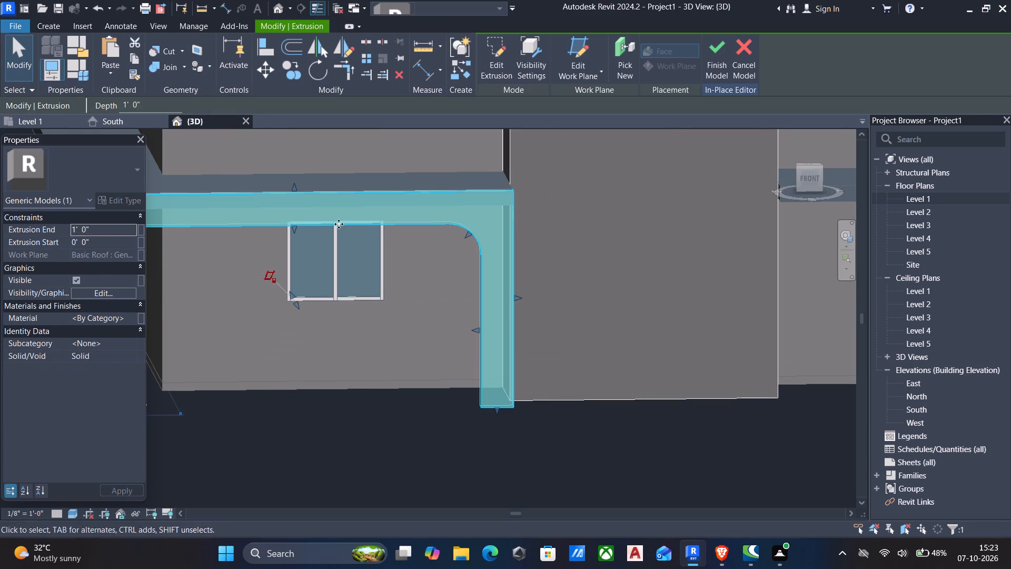
scroll(365, 284, "down", 5)
middle_click_drag(368, 291, 453, 285)
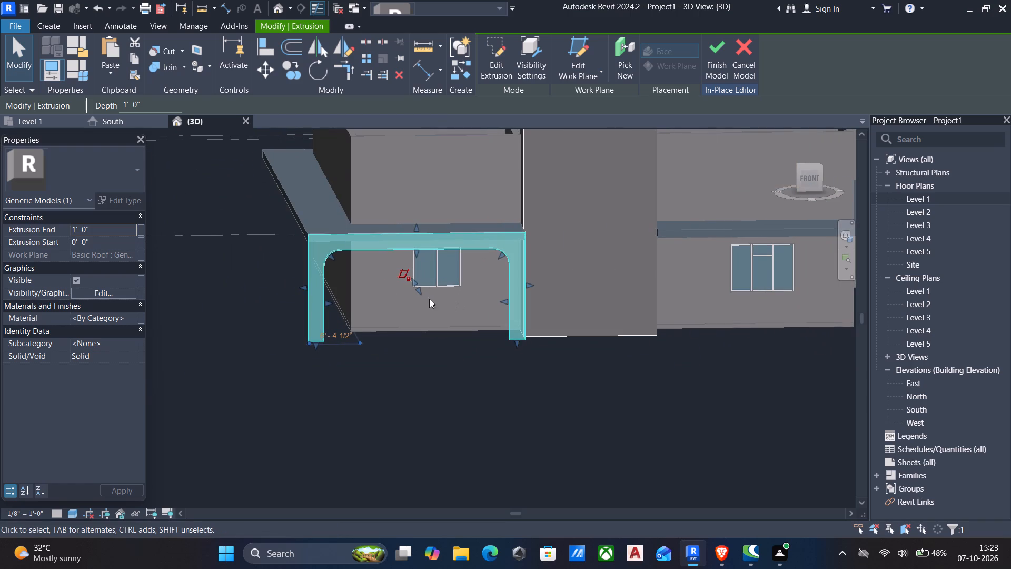
Start another solid extrusion in the in-place model, facing the house's left side where the roof overhang meets the frame.
scroll(366, 288, "down", 1)
middle_click_drag(366, 289, 566, 255)
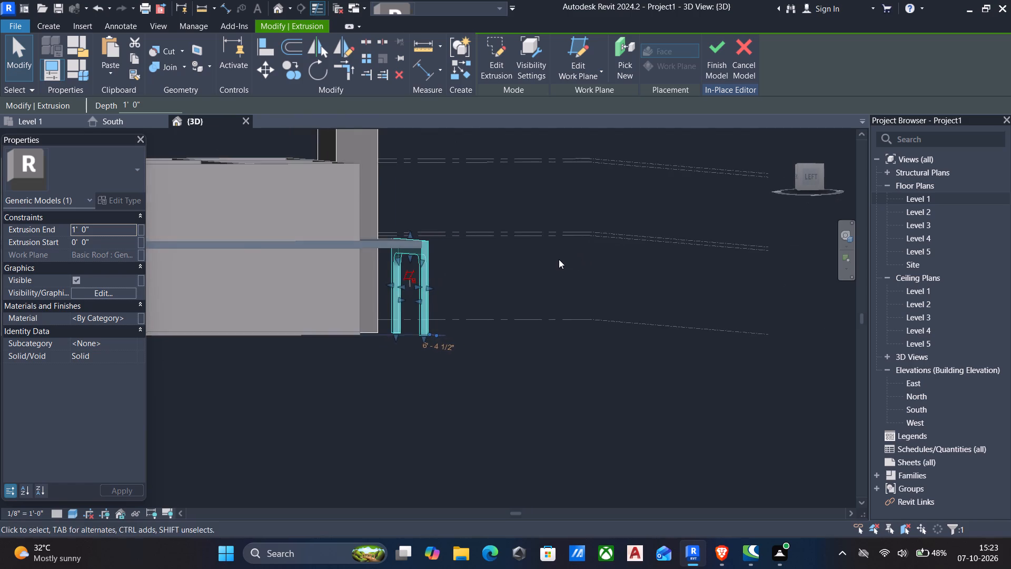
scroll(559, 259, "down", 2)
middle_click_drag(551, 276, 710, 286)
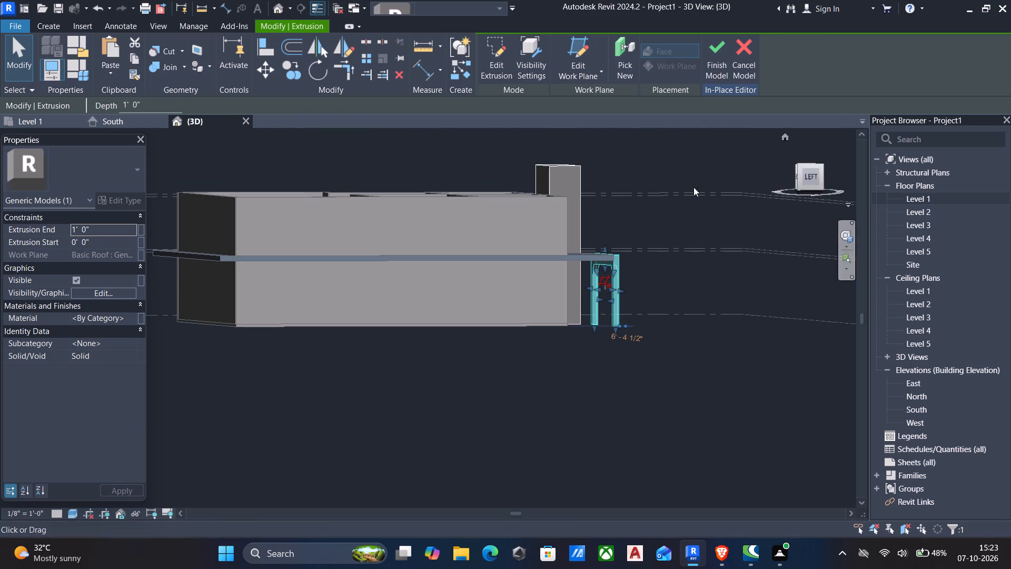
left_click(39, 22)
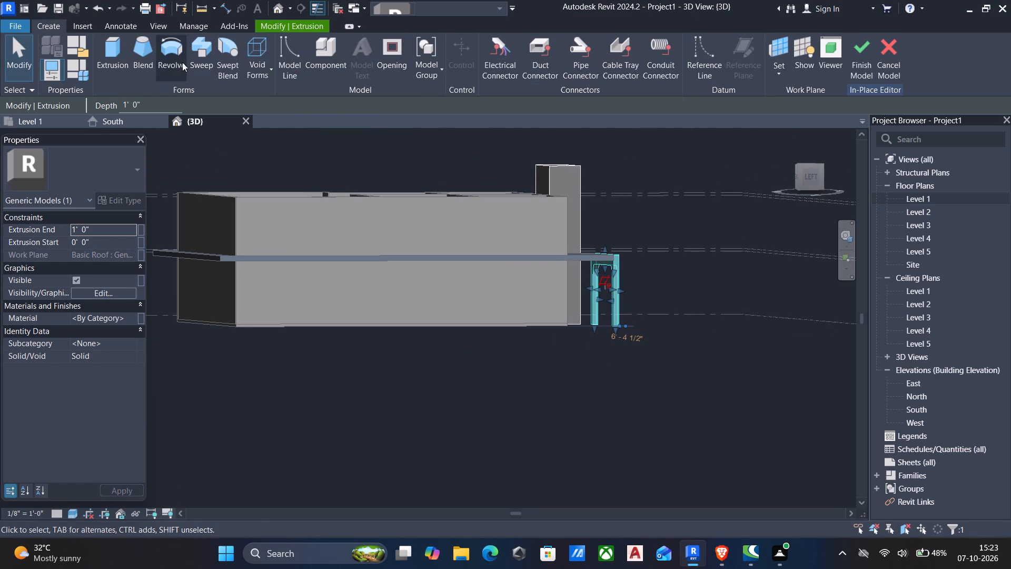
left_click(114, 45)
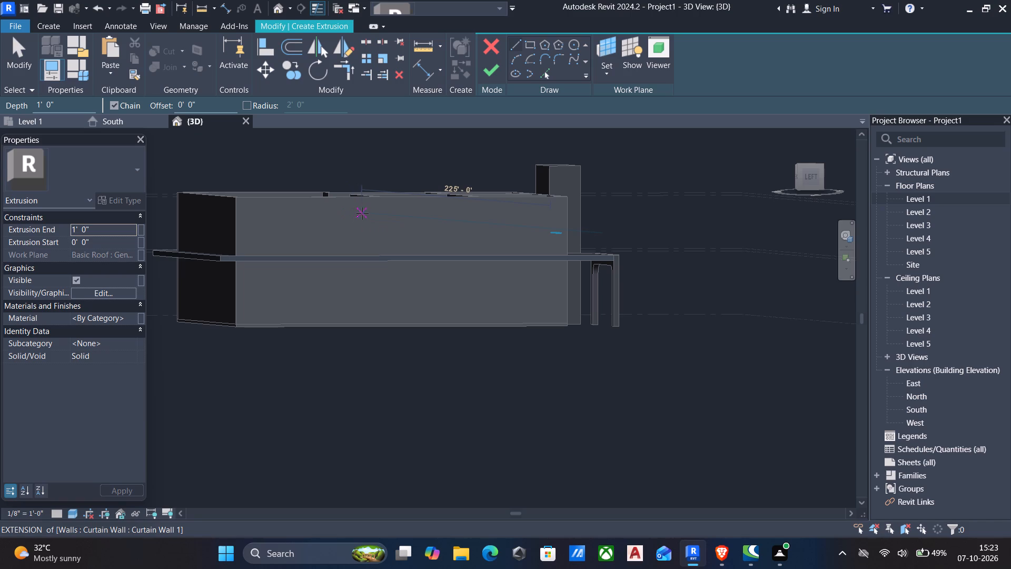
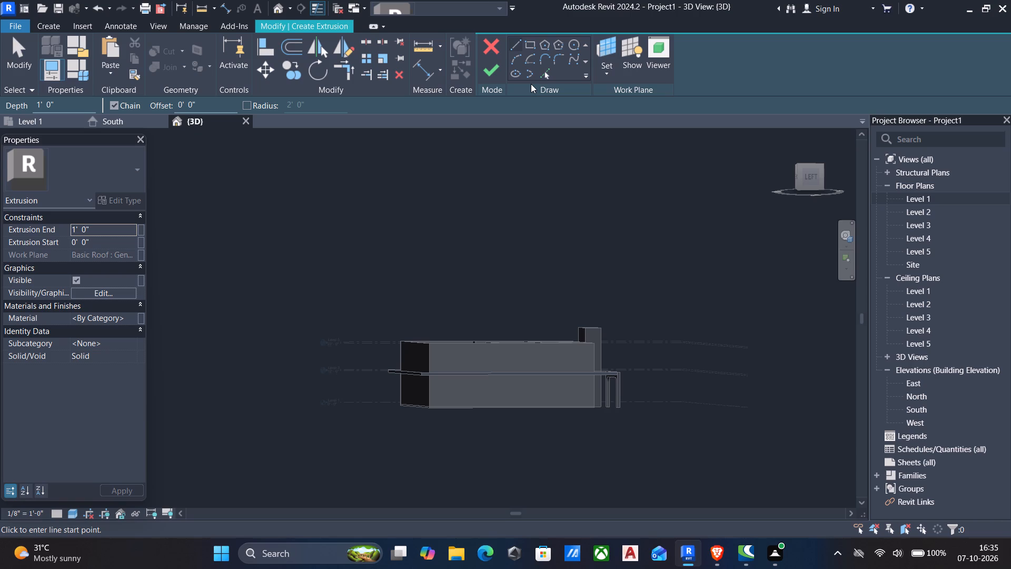
Abandon the empty extrusion sketch and quit the in-place model, discarding its changes, without saving the project.
left_click(482, 74)
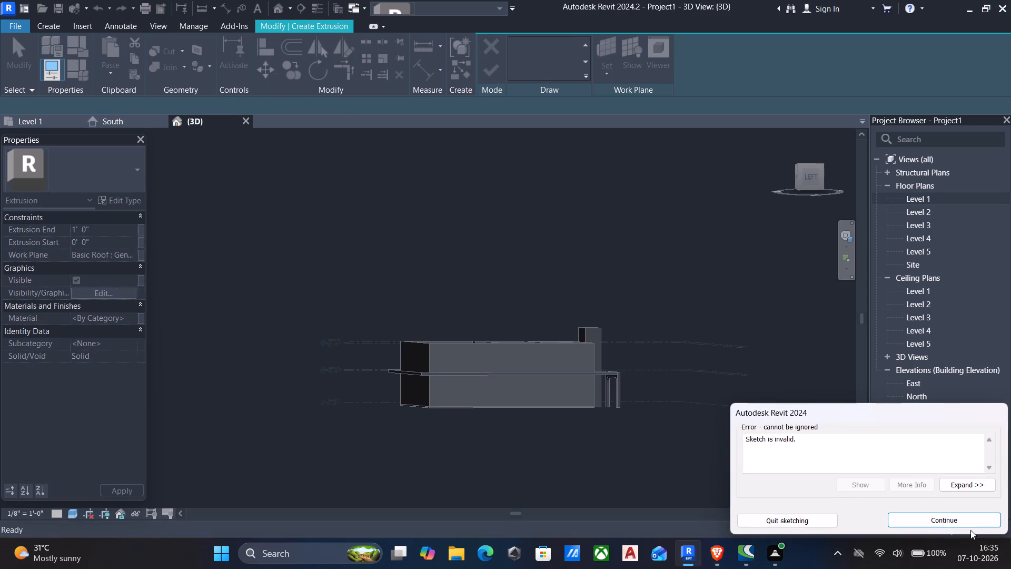
left_click(955, 518)
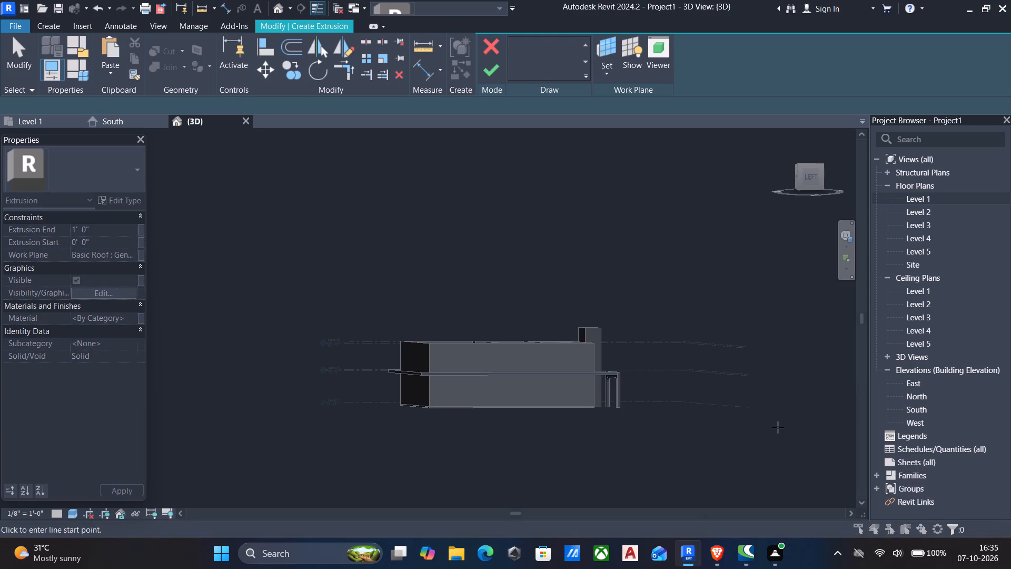
double_click(933, 207)
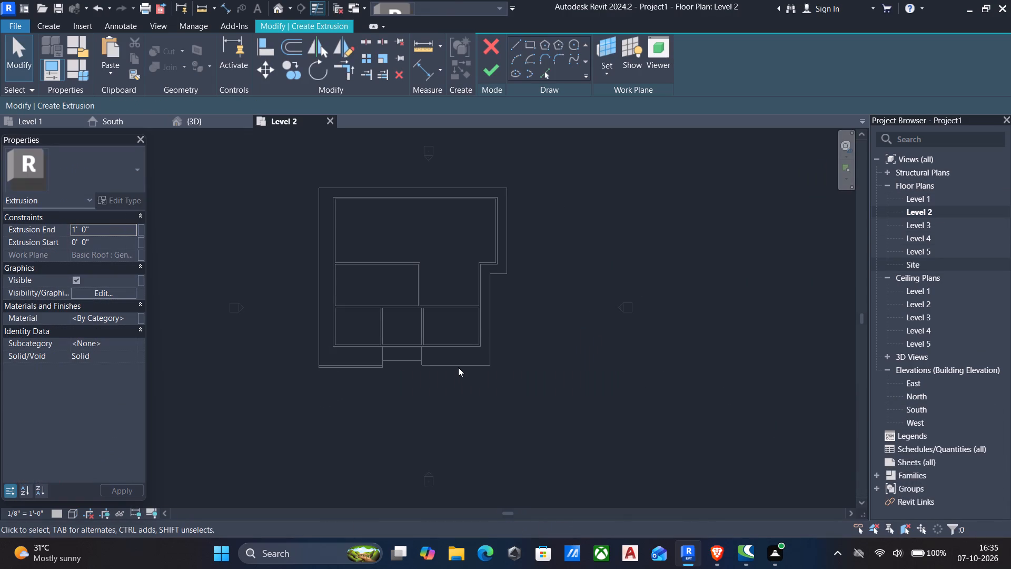
double_click(954, 197)
scroll(925, 236, "down", 5)
scroll(783, 252, "down", 3)
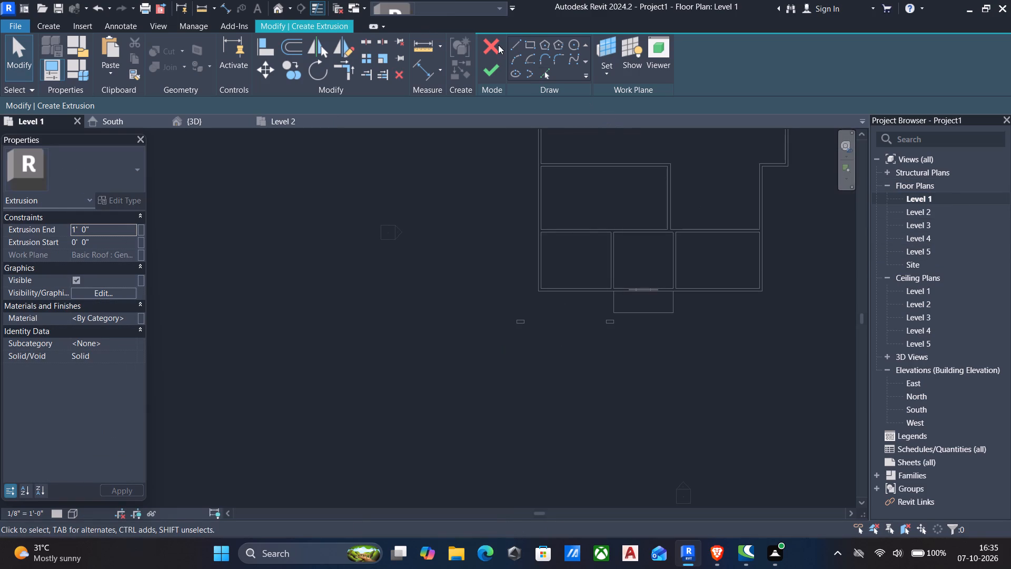
left_click(498, 45)
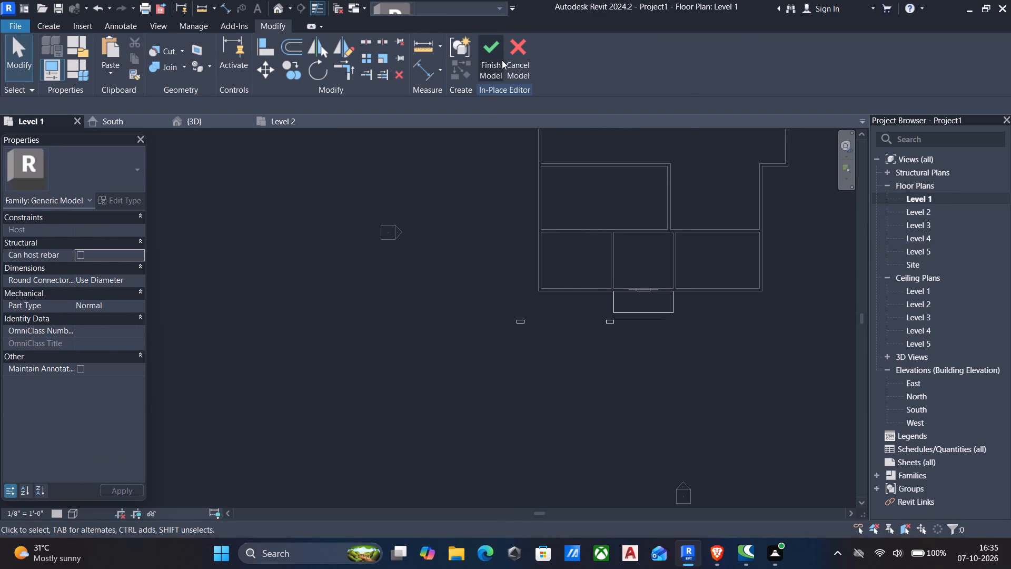
left_click(508, 64)
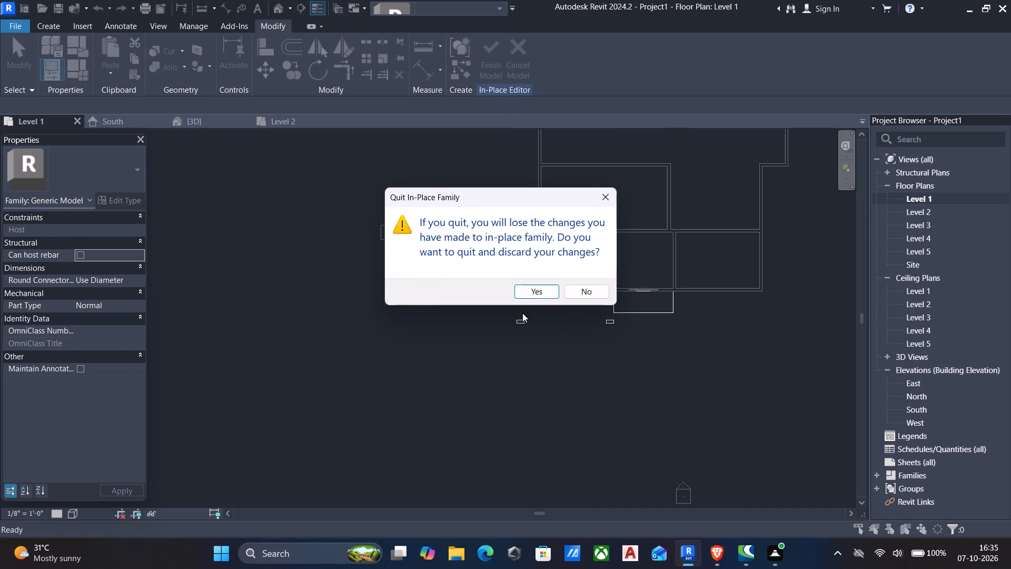
left_click(533, 298)
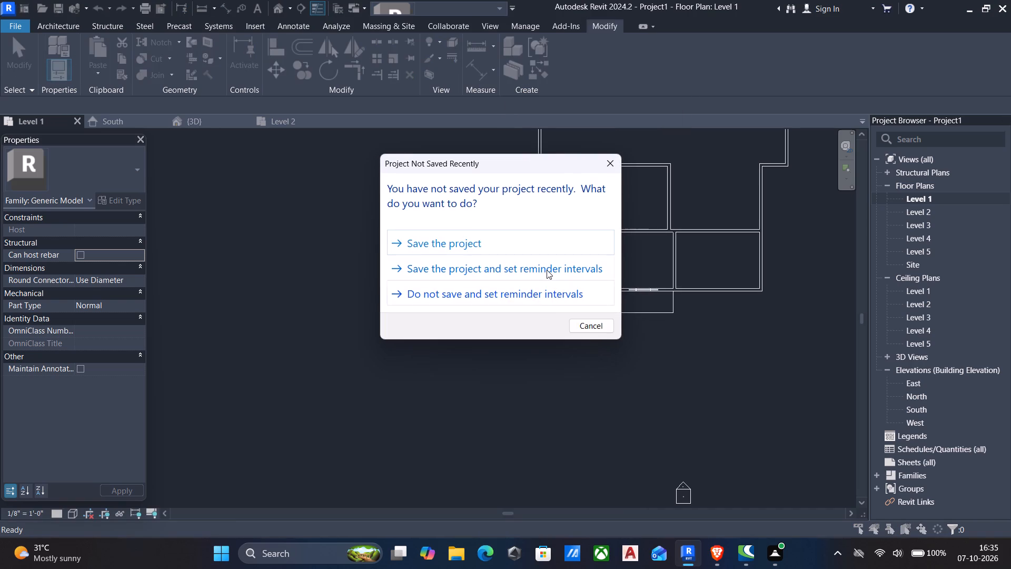
left_click(587, 327)
Set the Level 1 floor plan's visual style to Shaded.
scroll(579, 305, "down", 1)
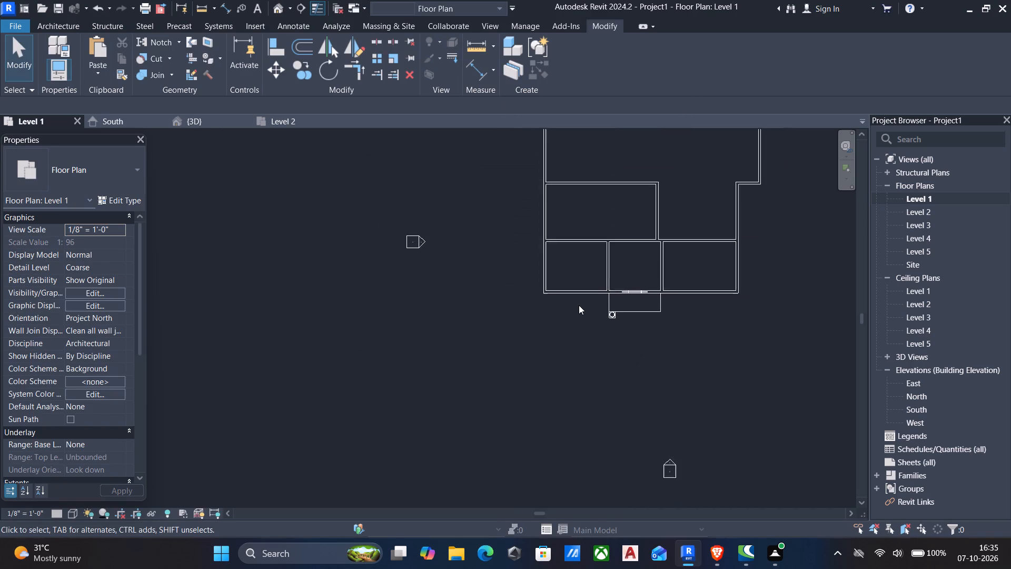
scroll(579, 305, "down", 4)
scroll(570, 318, "up", 1)
middle_click_drag(567, 323, 493, 430)
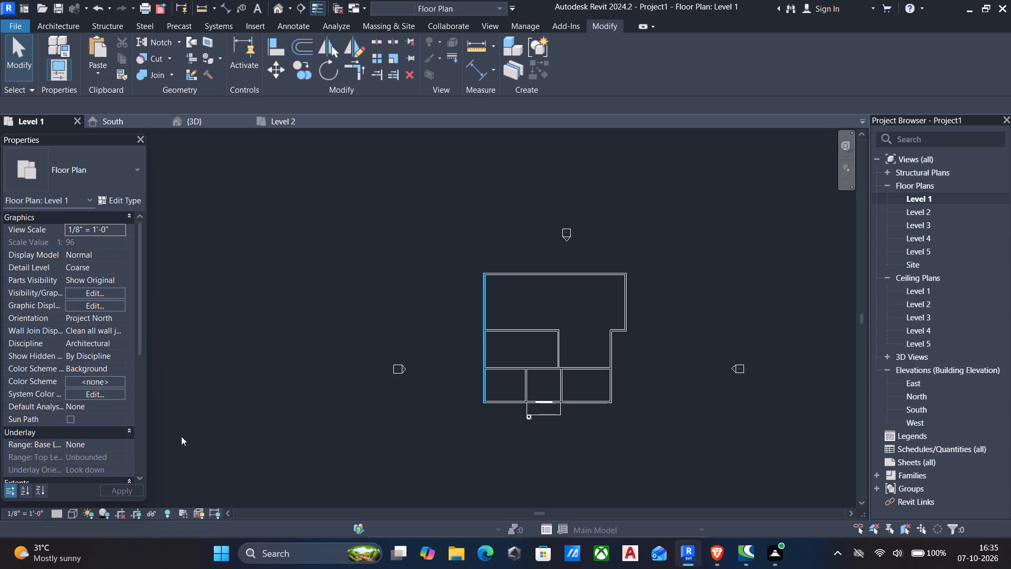
left_click(69, 514)
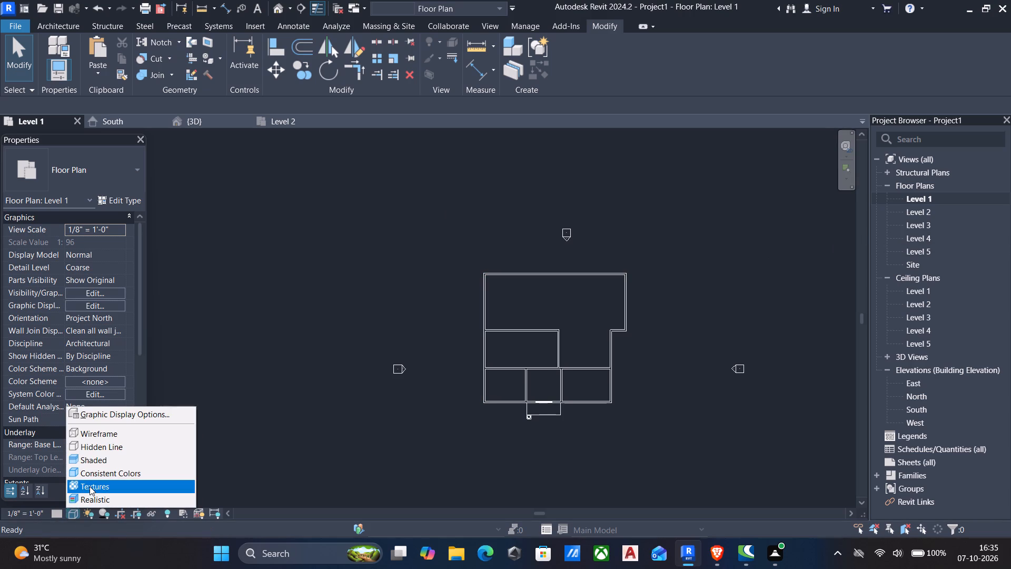
left_click(78, 457)
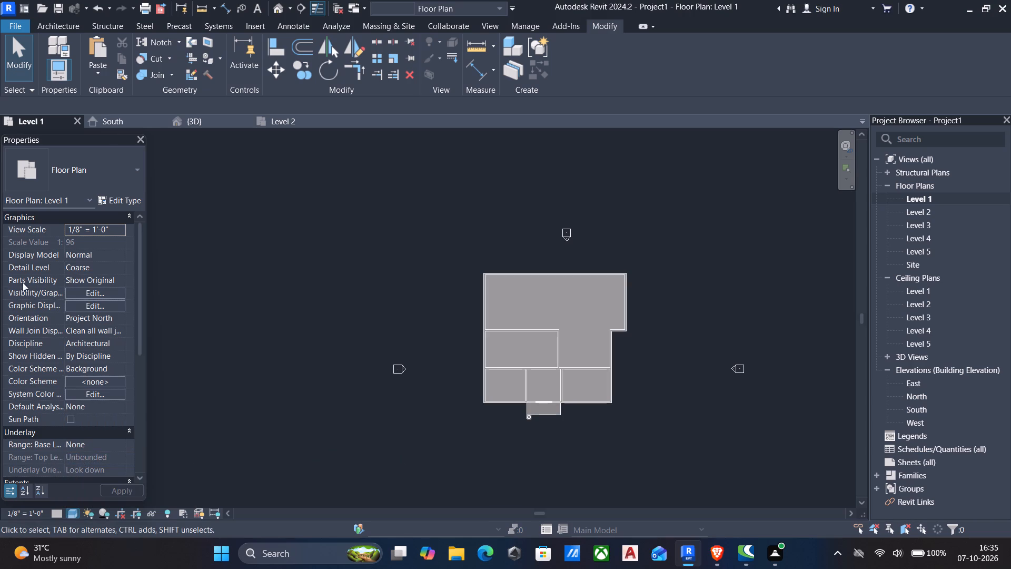
Examine the house in the 3D view, checking the roof overhang and the round-topped base beside the central block.
left_click(209, 116)
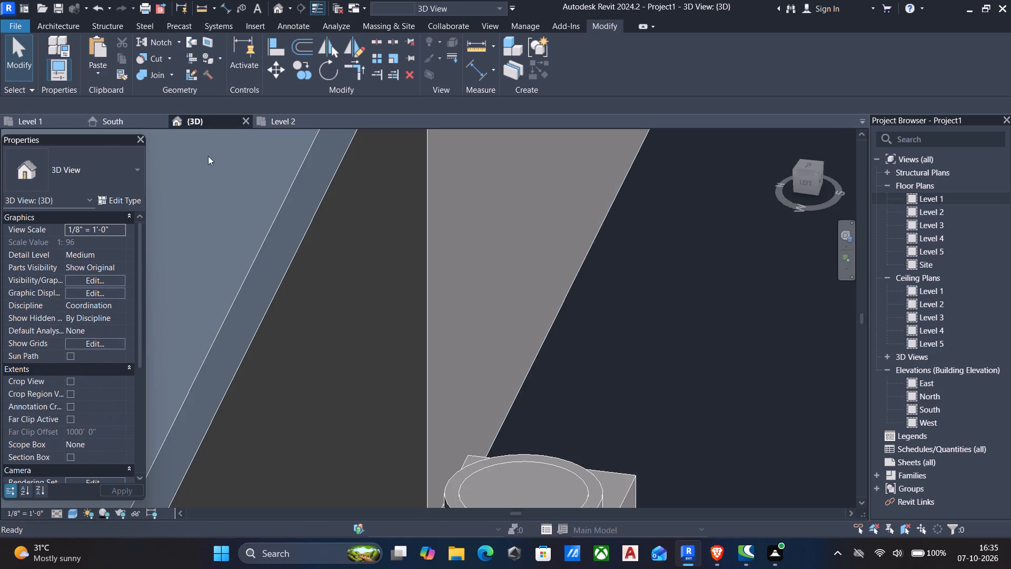
scroll(439, 295, "down", 16)
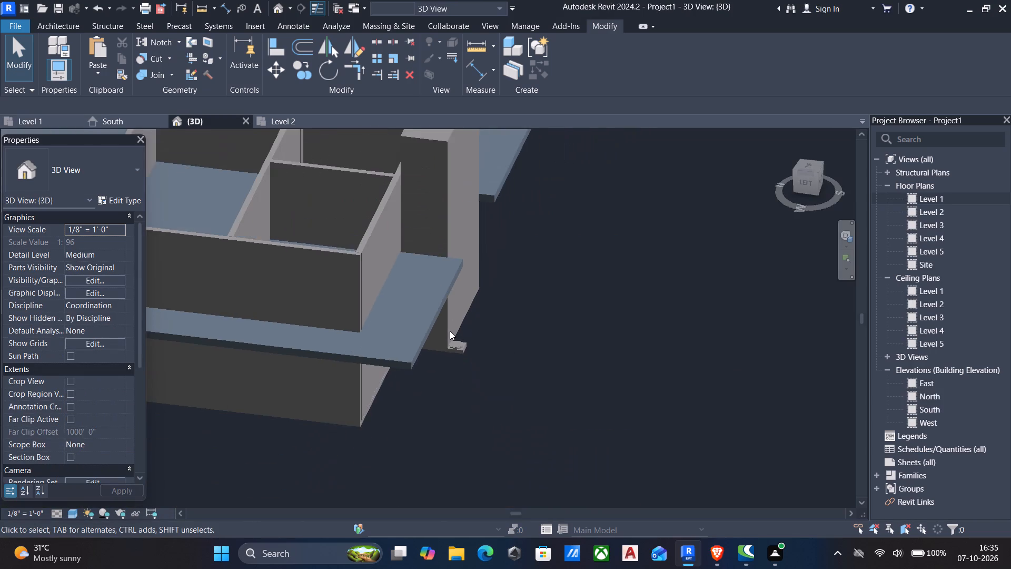
scroll(450, 331, "down", 2)
middle_click_drag(570, 367, 563, 377)
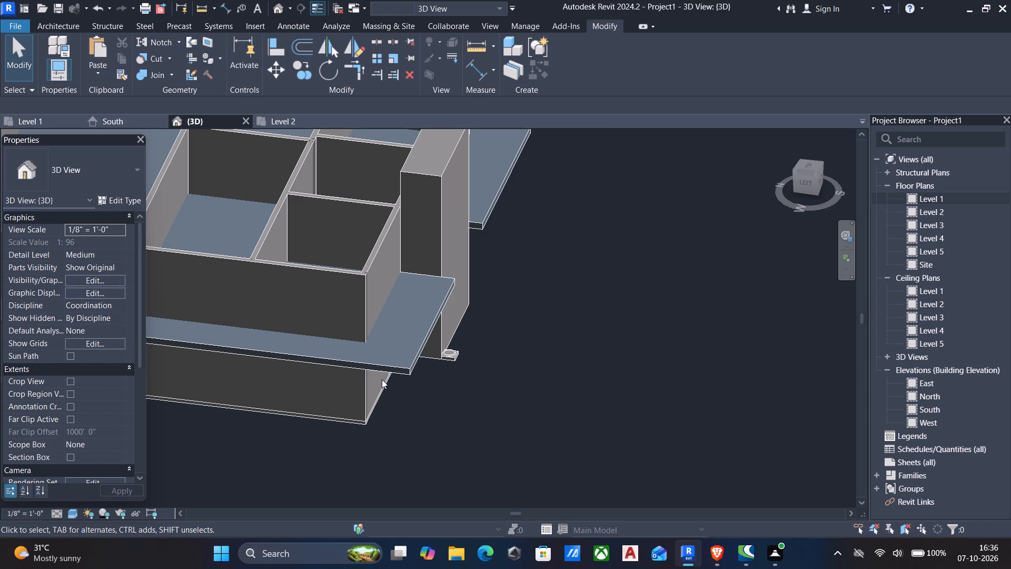
scroll(382, 379, "down", 3)
middle_click_drag(502, 385, 570, 366)
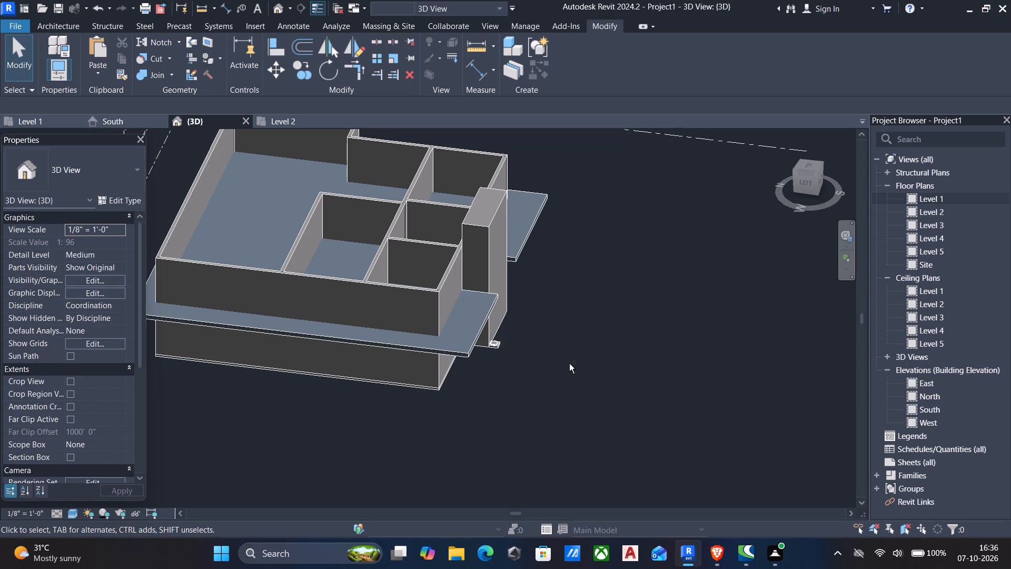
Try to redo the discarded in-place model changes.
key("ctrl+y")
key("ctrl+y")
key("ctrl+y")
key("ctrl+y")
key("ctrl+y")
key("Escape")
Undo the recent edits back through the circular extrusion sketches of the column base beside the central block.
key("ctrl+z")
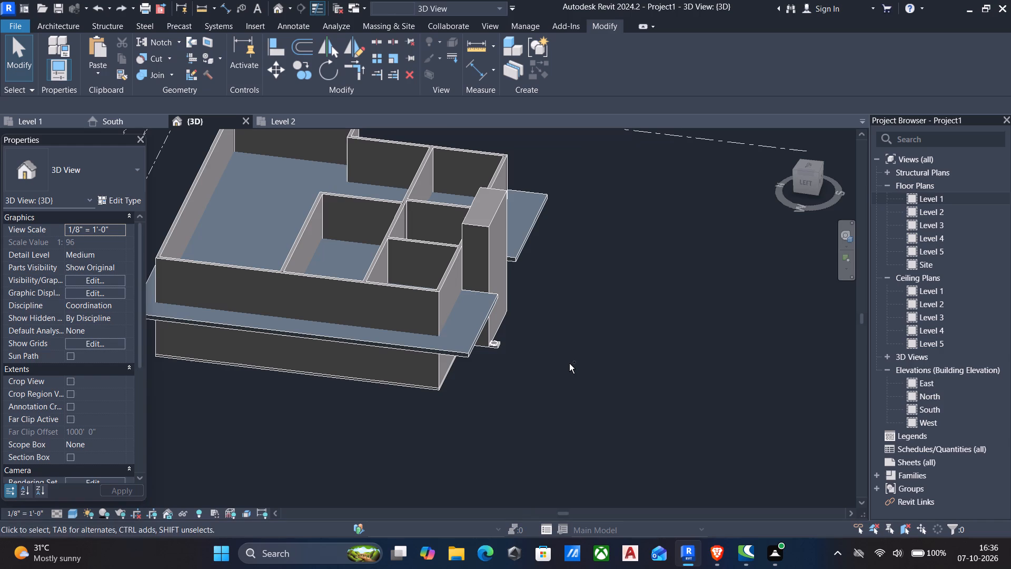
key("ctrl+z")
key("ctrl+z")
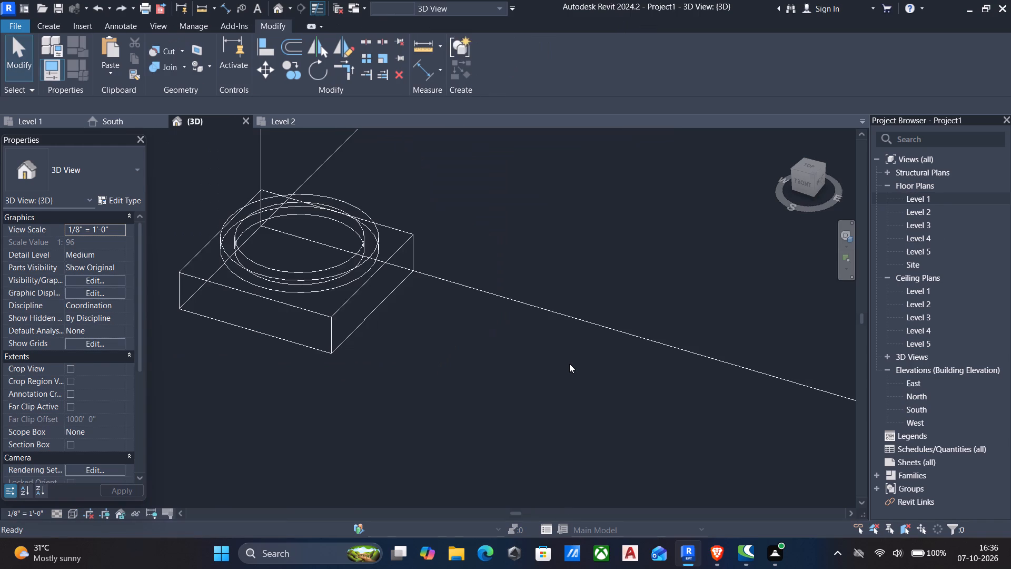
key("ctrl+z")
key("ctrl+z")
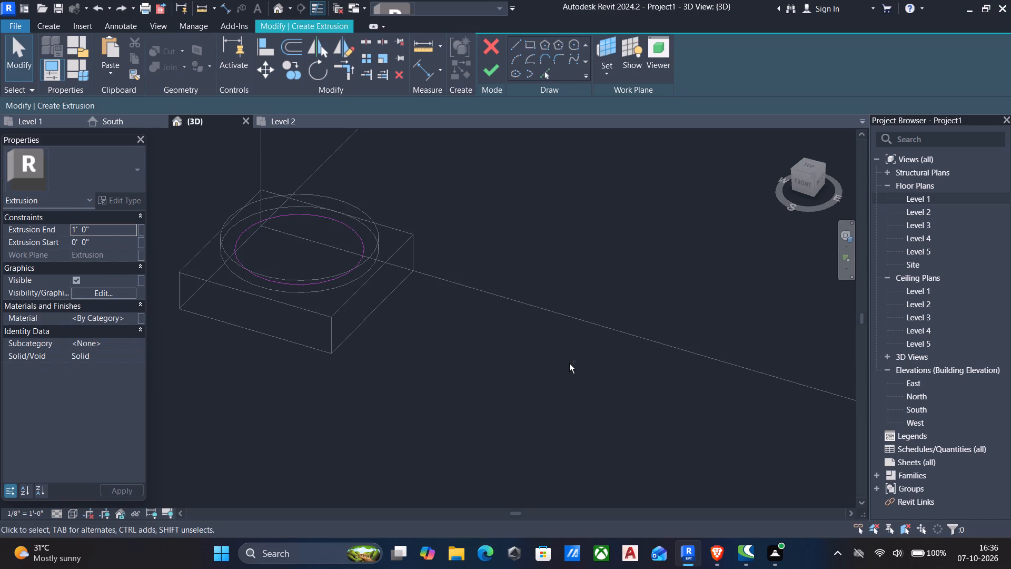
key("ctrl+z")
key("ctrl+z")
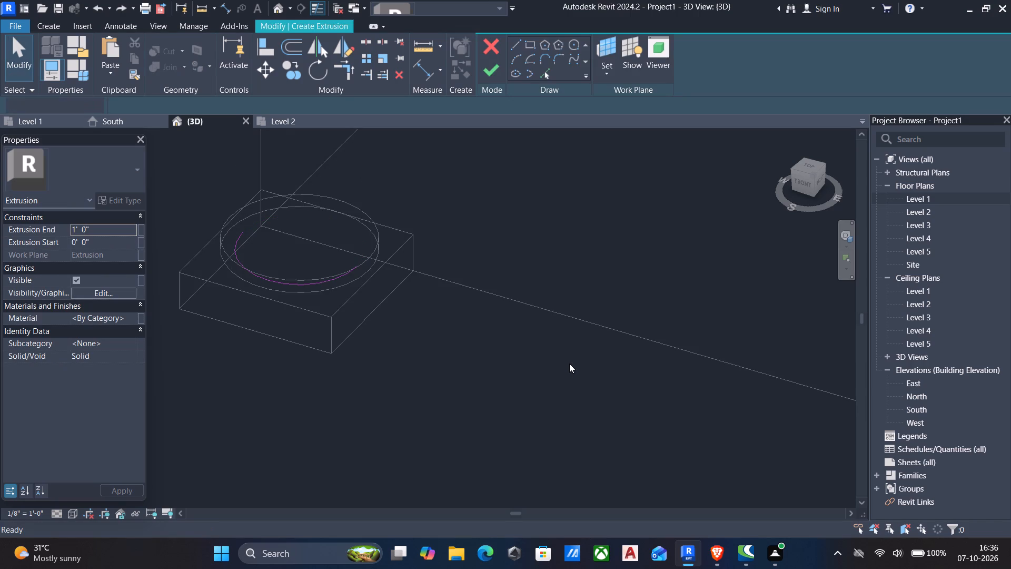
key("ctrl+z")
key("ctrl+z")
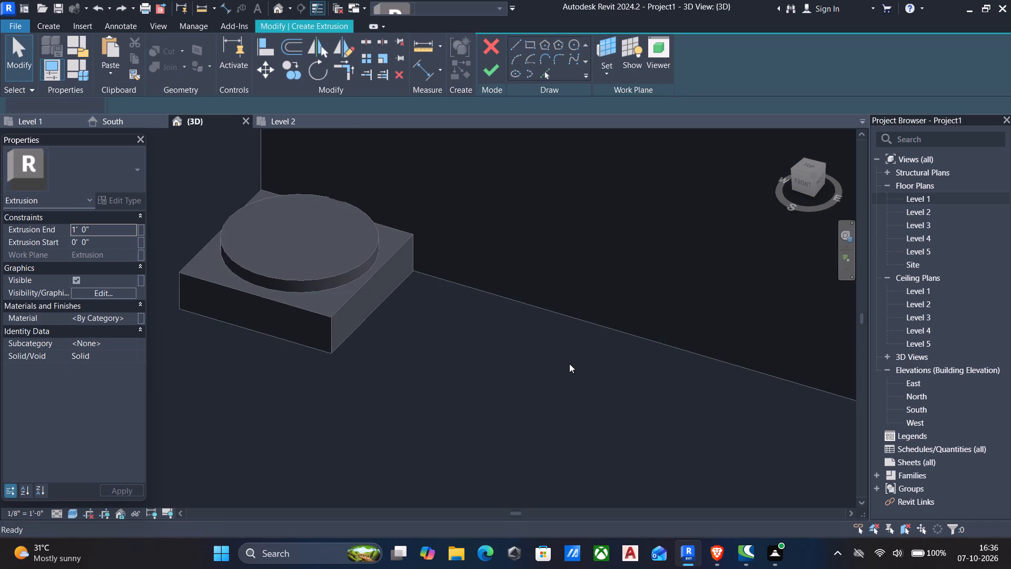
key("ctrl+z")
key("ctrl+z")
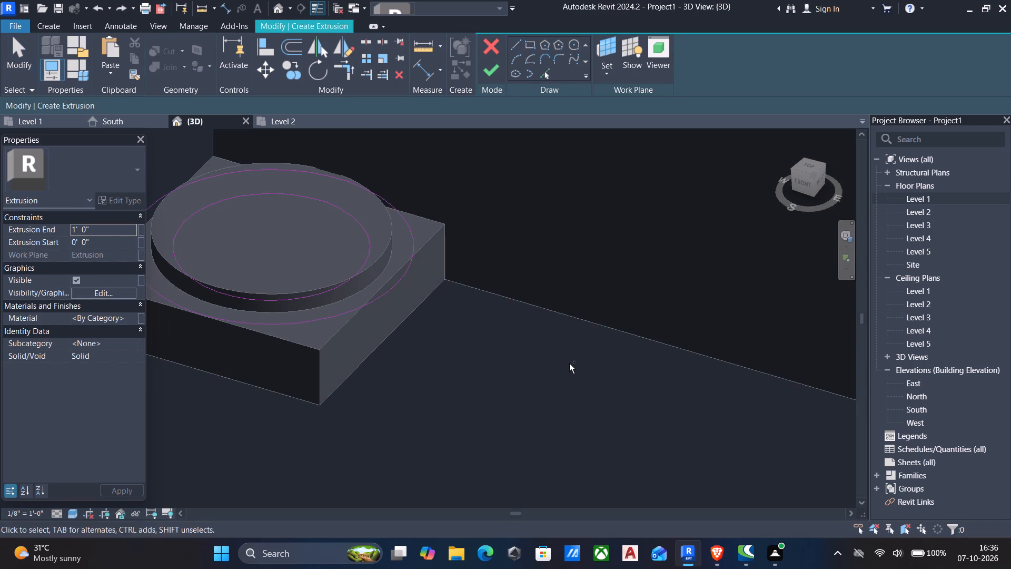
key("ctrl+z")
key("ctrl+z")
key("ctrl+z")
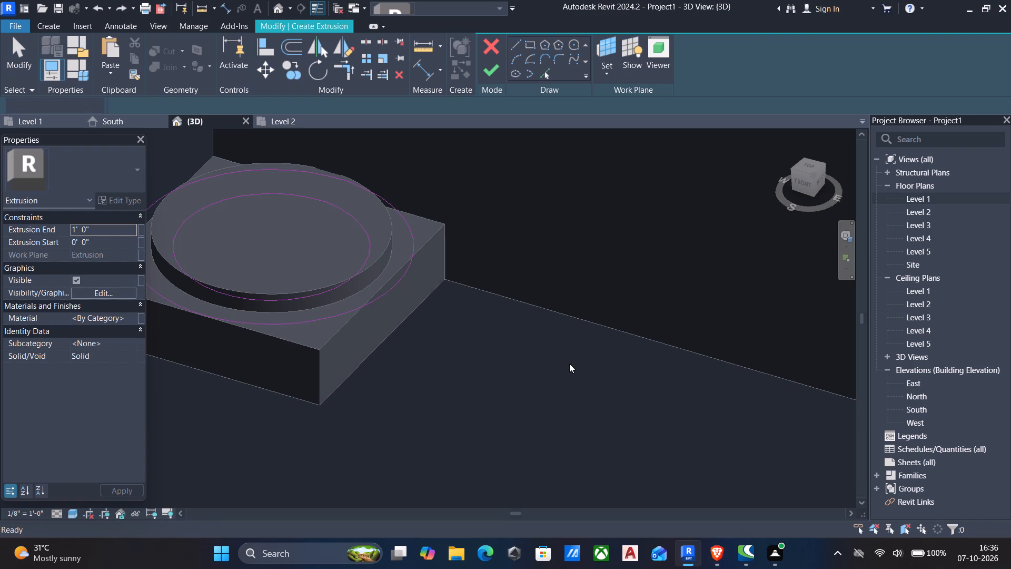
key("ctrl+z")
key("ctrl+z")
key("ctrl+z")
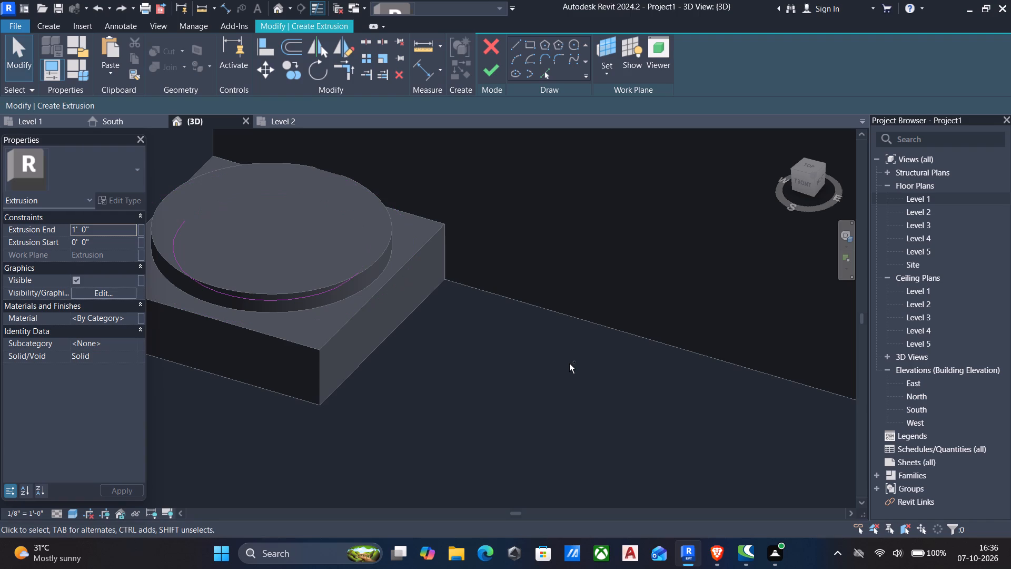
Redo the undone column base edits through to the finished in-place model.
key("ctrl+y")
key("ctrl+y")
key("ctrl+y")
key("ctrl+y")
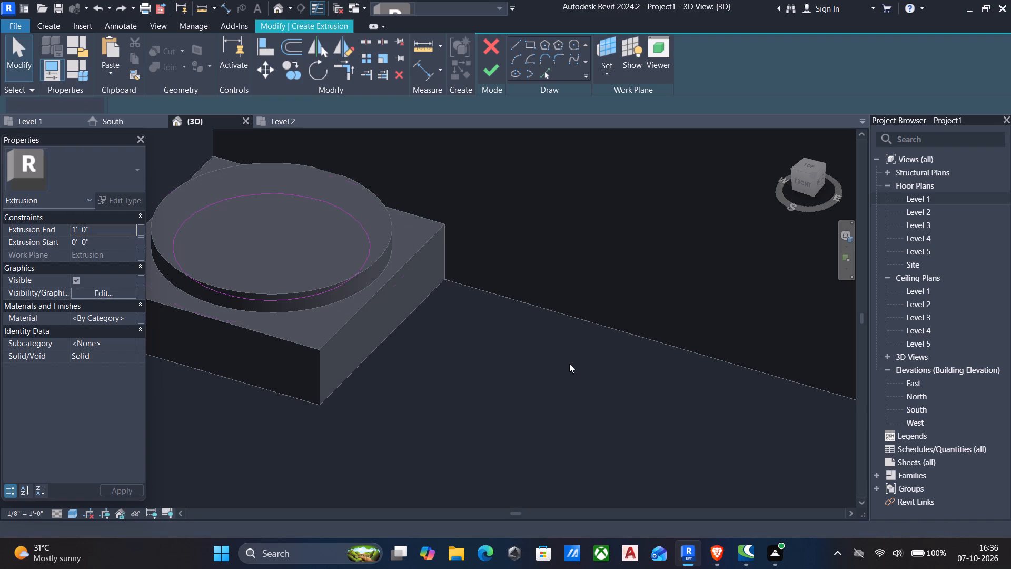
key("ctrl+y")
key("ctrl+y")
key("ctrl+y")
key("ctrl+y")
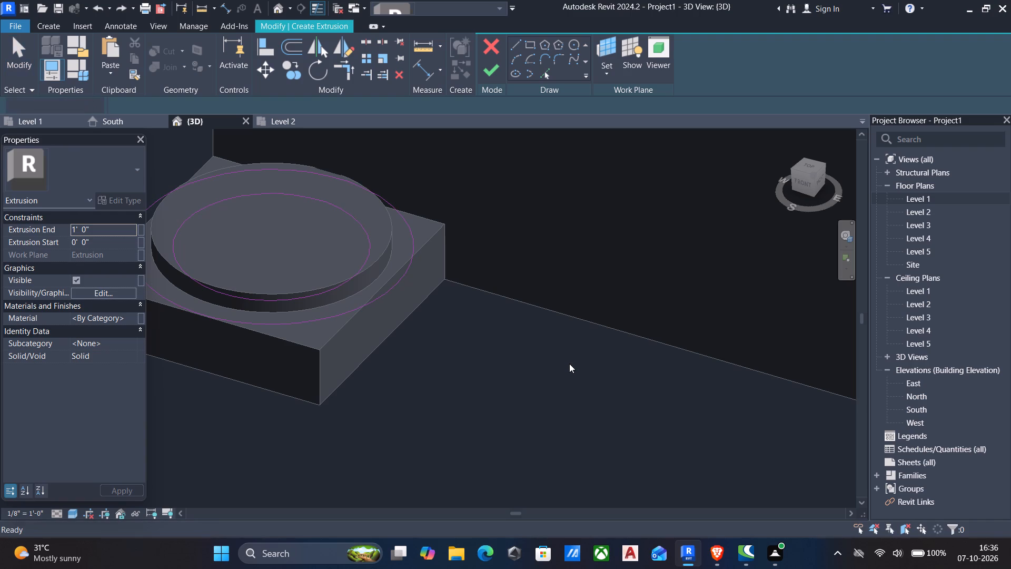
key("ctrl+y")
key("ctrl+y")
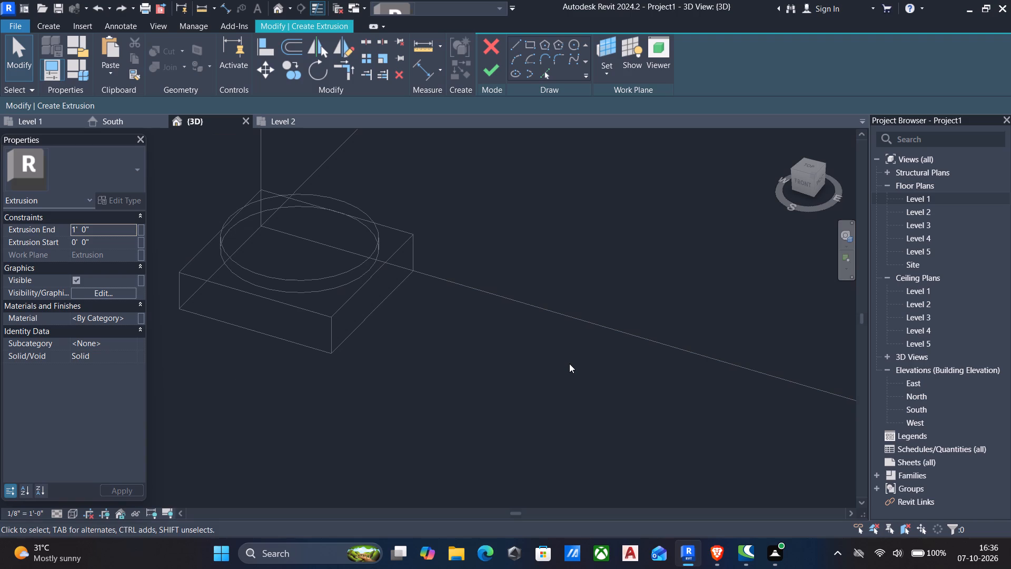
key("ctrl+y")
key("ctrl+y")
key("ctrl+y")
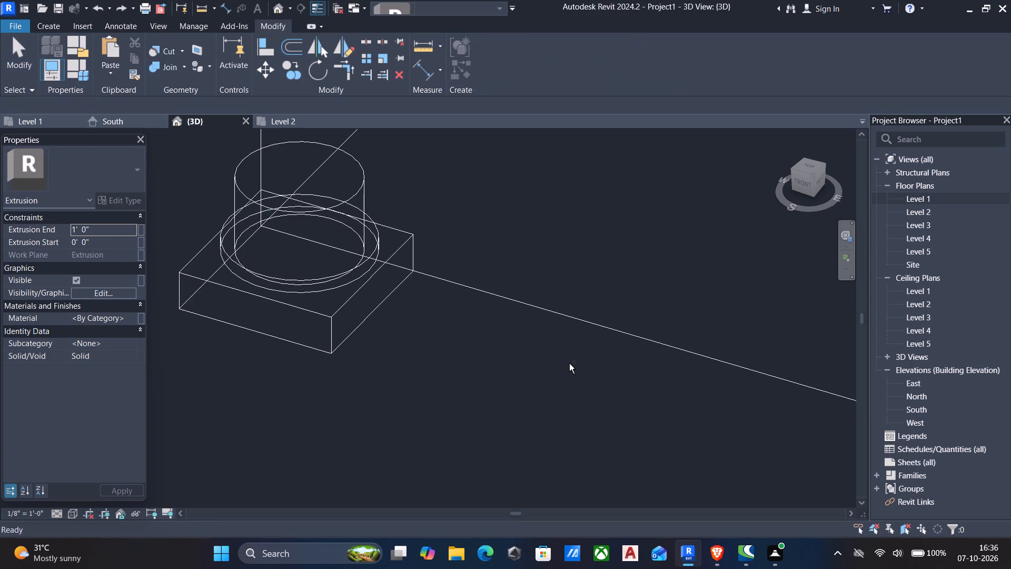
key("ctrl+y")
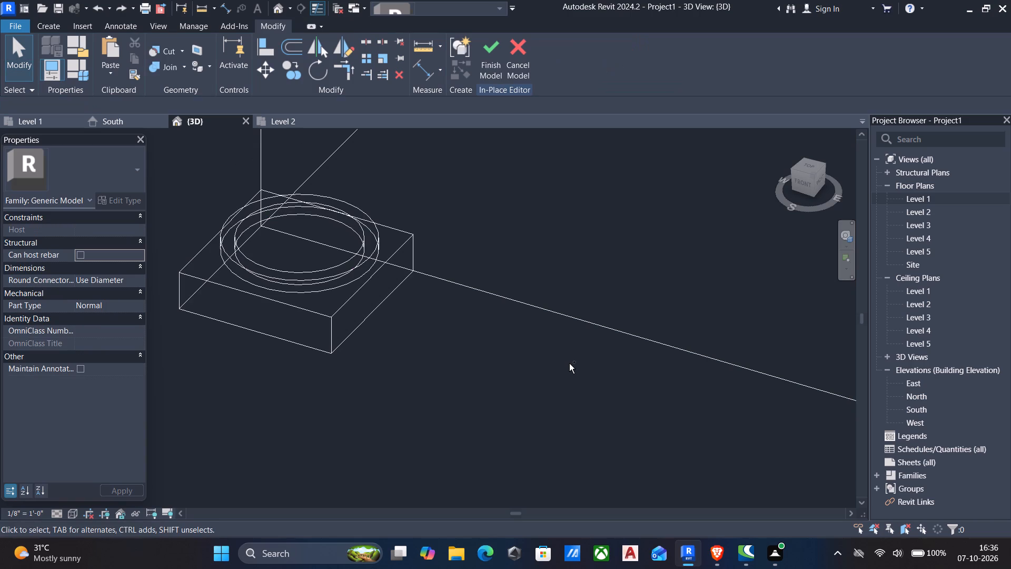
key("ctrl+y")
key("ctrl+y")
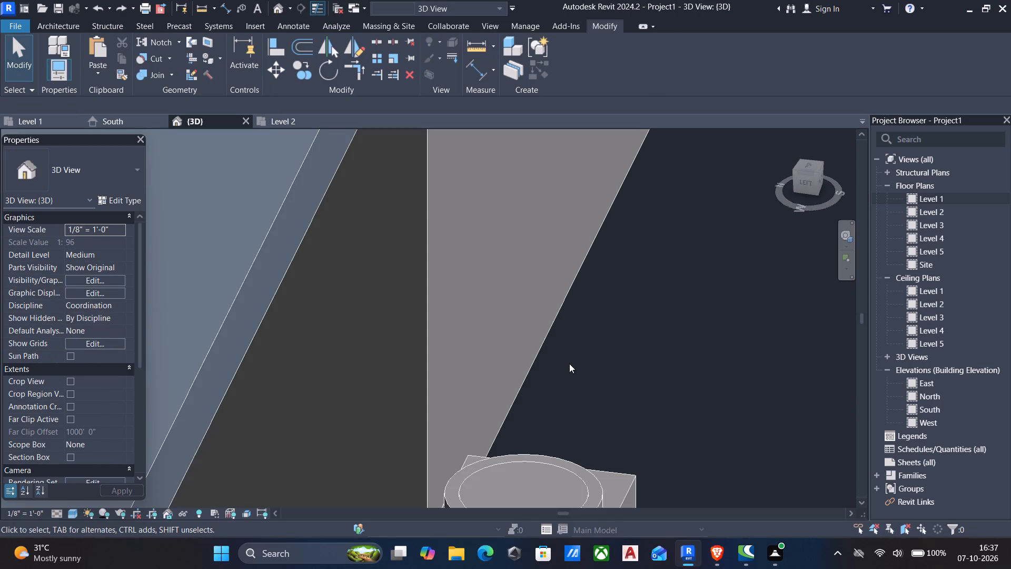
Examine the front of the house in 3D, including the central block, column base, roof overhang and windows.
scroll(538, 359, "down", 9)
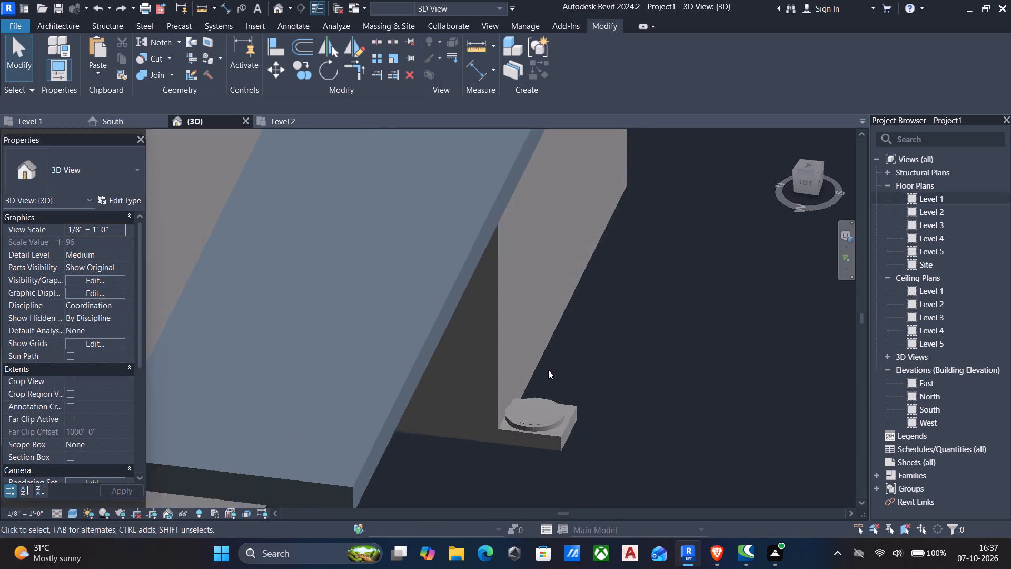
scroll(548, 370, "down", 10)
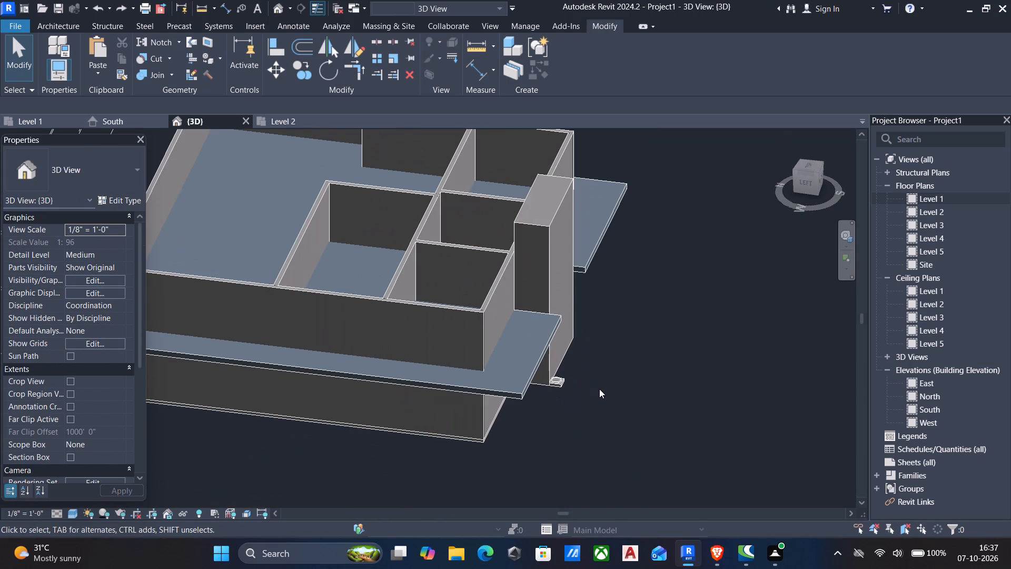
scroll(580, 397, "down", 2, "ctrl")
middle_click_drag(579, 399, 491, 335, "ctrl")
middle_click_drag(560, 314, 478, 211, "shift")
scroll(510, 354, "up", 5)
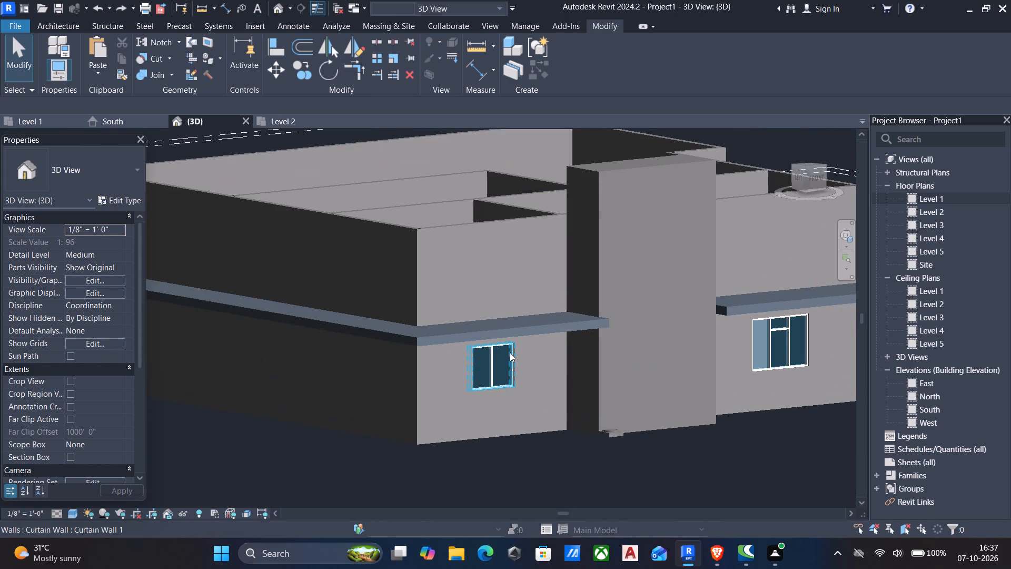
Edit the column base's in-place model and start an extrusion with its work plane on the front edge of the Generic - 12" roof overhang.
scroll(645, 463, "up", 5)
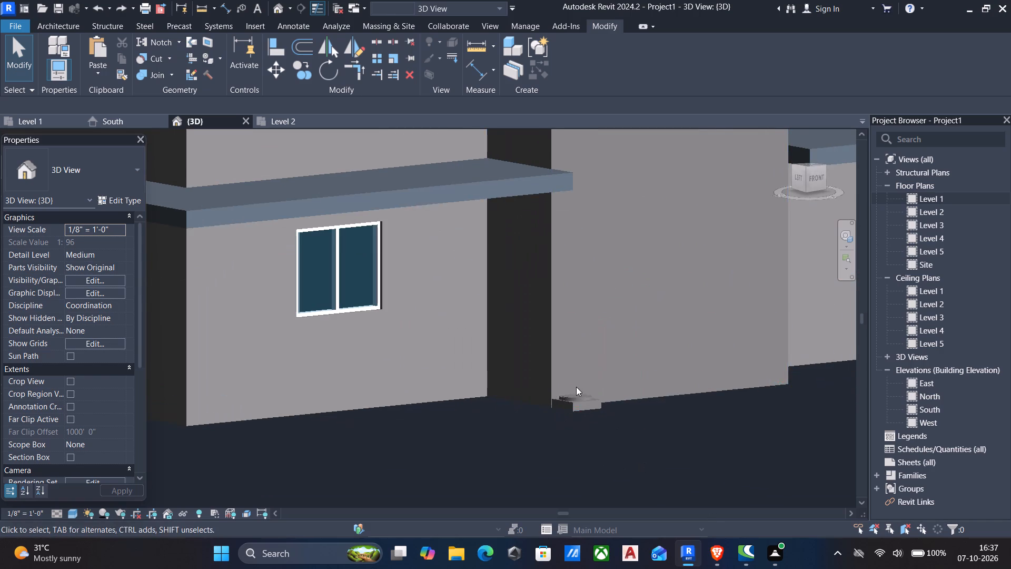
left_click(574, 399)
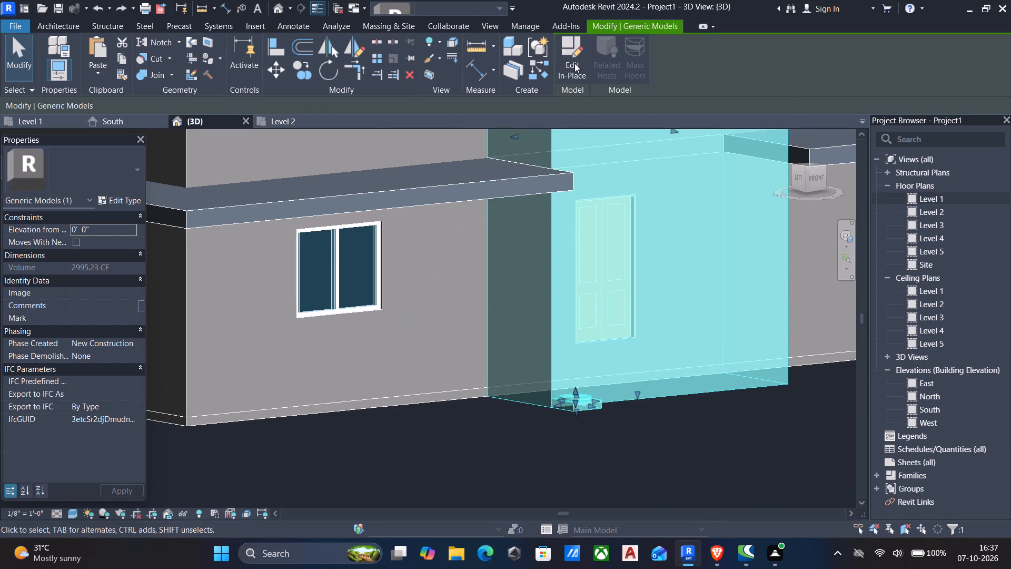
left_click(559, 58)
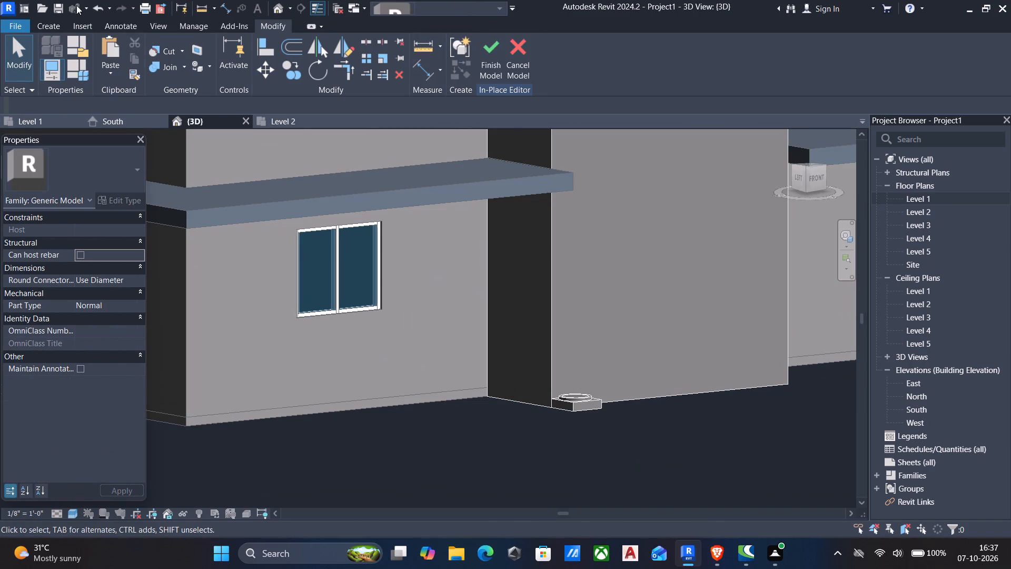
left_click(38, 21)
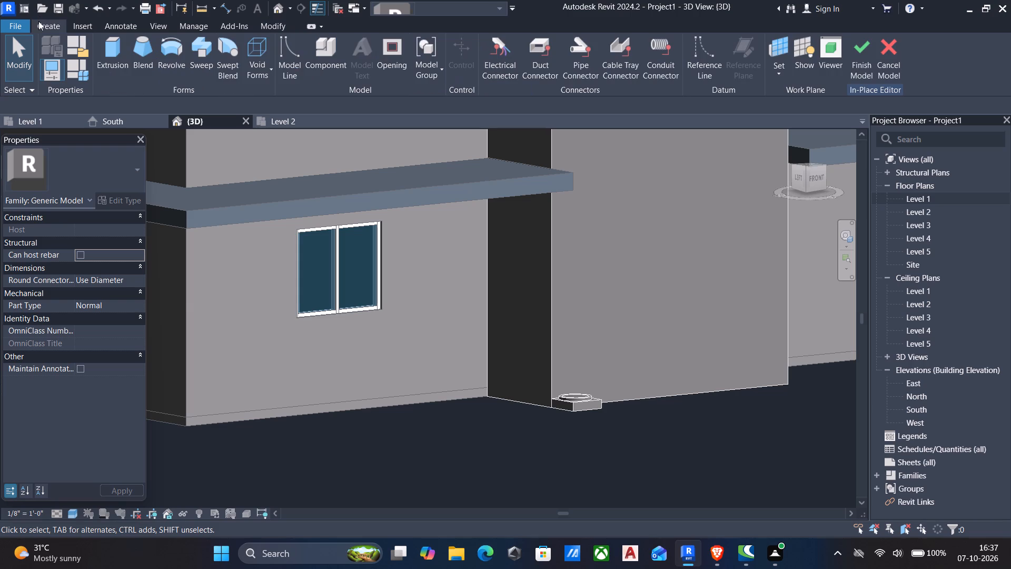
left_click(117, 52)
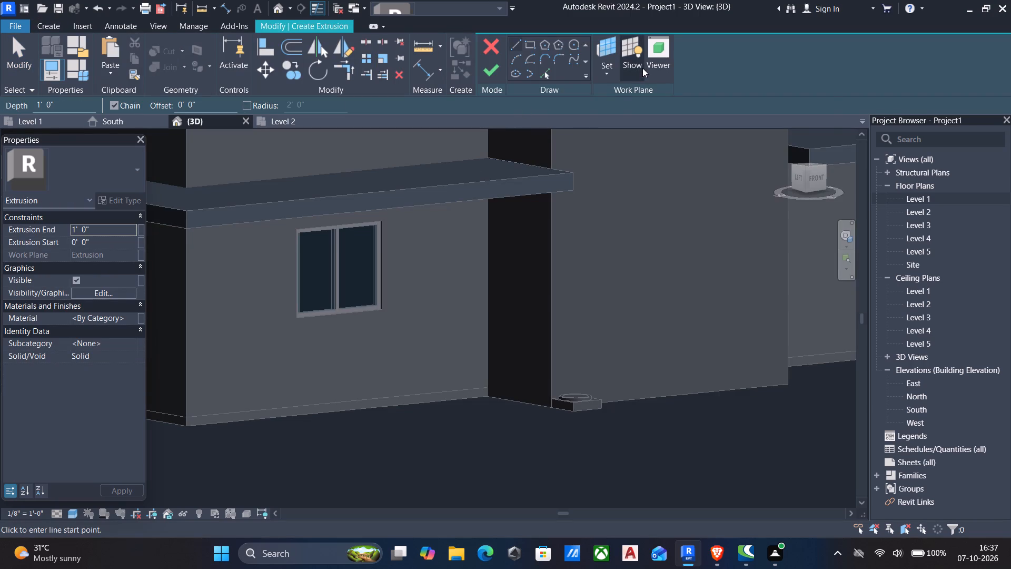
left_click(597, 74)
left_click(637, 119)
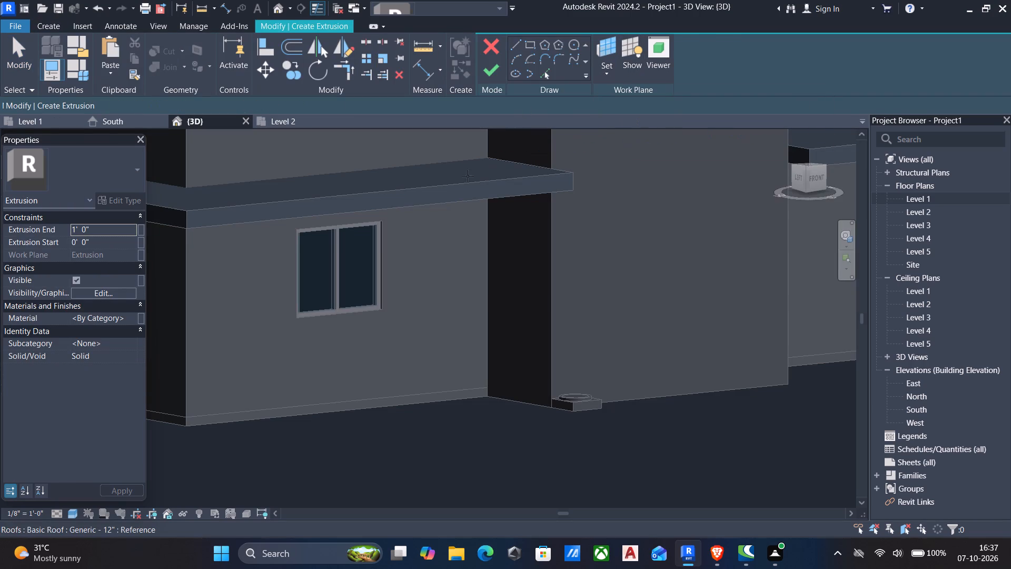
left_click(443, 190)
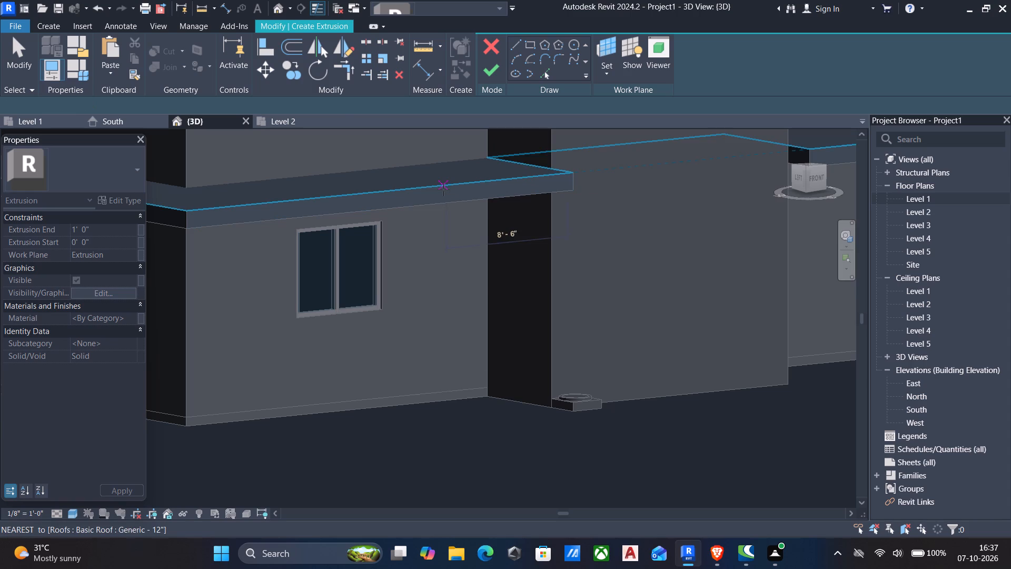
Sketch a rectangle about 21' 1 1/2" by 13' 6" around the two-panel window, from the roof's top edge at the central block to the ground-level wall corner.
left_click(530, 41)
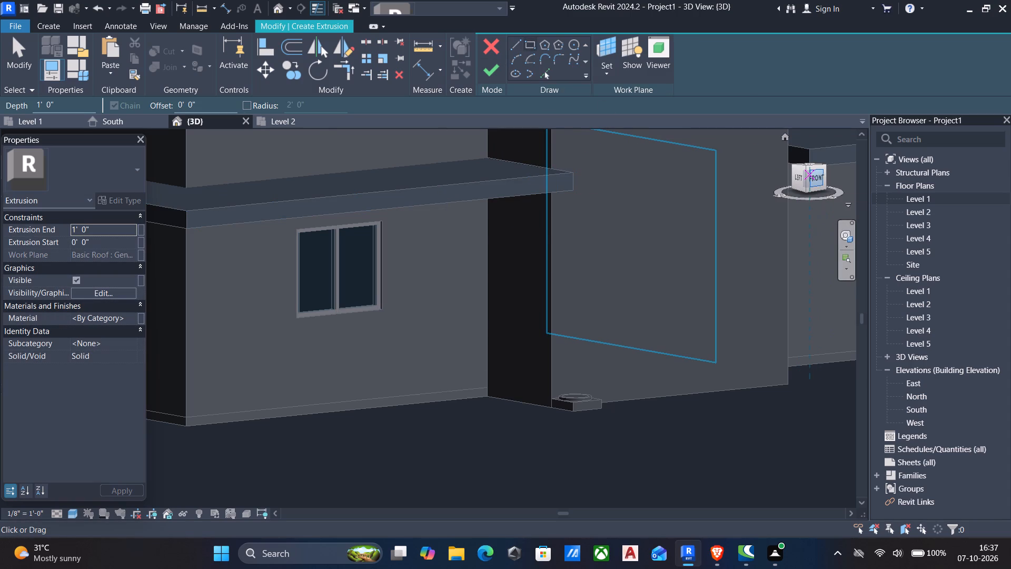
left_click(814, 180)
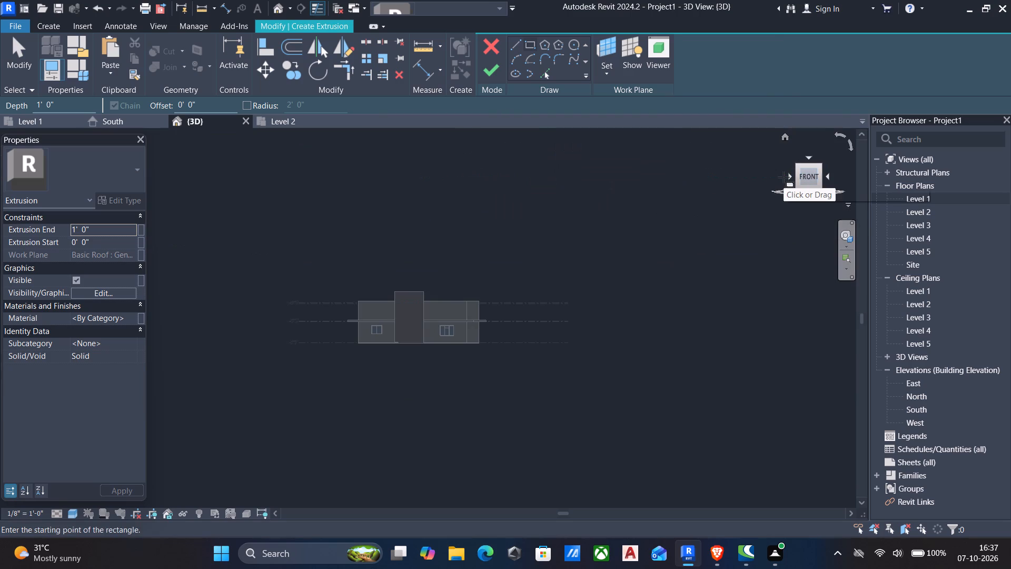
scroll(383, 346, "up", 6)
scroll(257, 324, "up", 6)
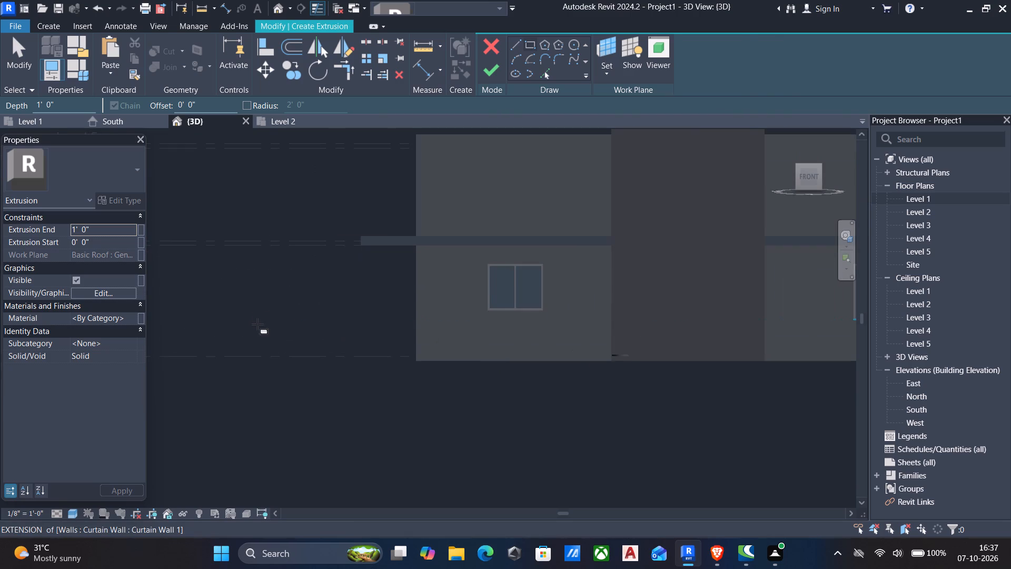
scroll(606, 241, "up", 11)
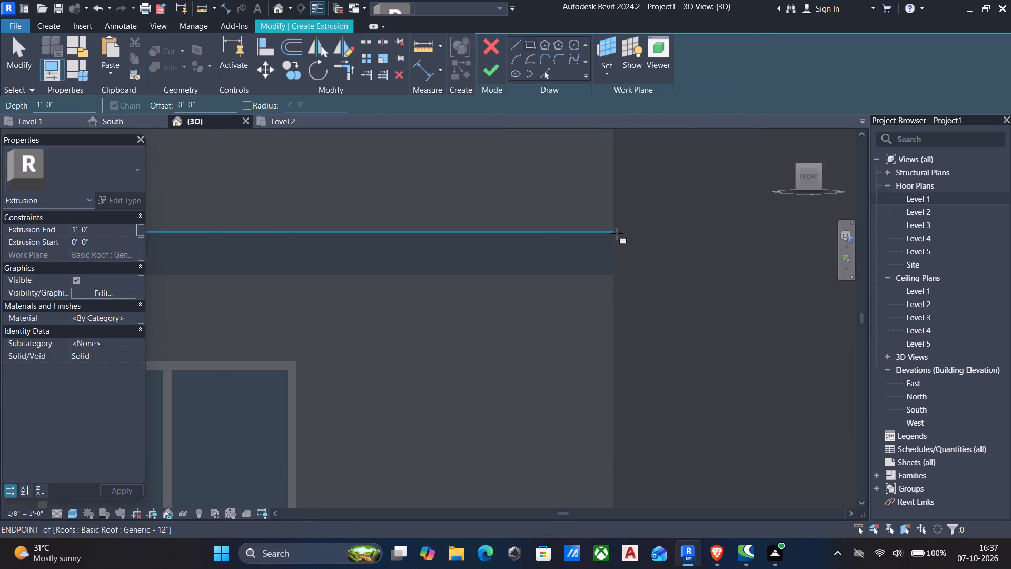
left_click(617, 233)
scroll(597, 308, "down", 4)
middle_click_drag(583, 337, 587, 329)
middle_click_drag(425, 457, 491, 380)
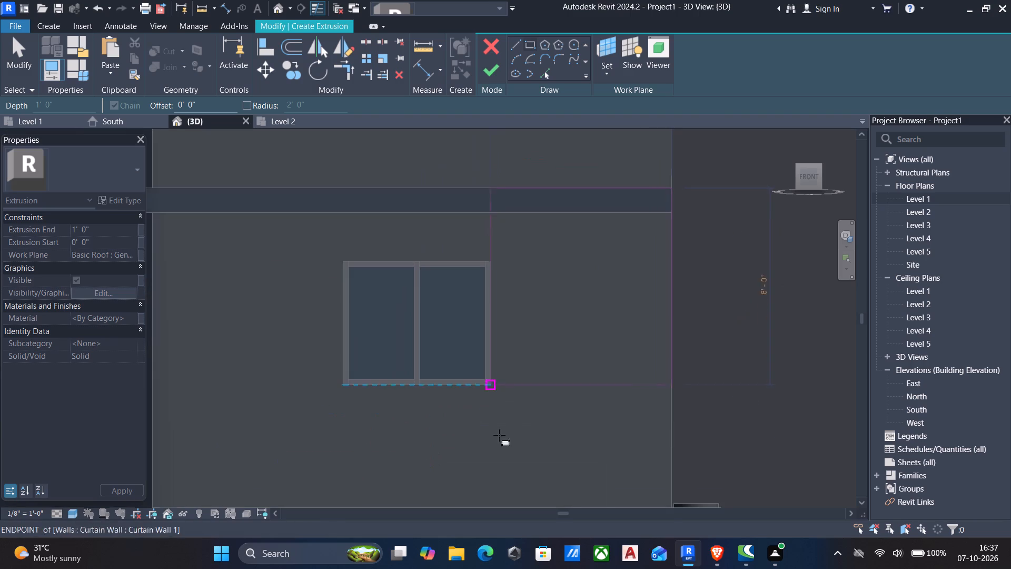
middle_click_drag(499, 450, 542, 374)
middle_click_drag(524, 430, 540, 396)
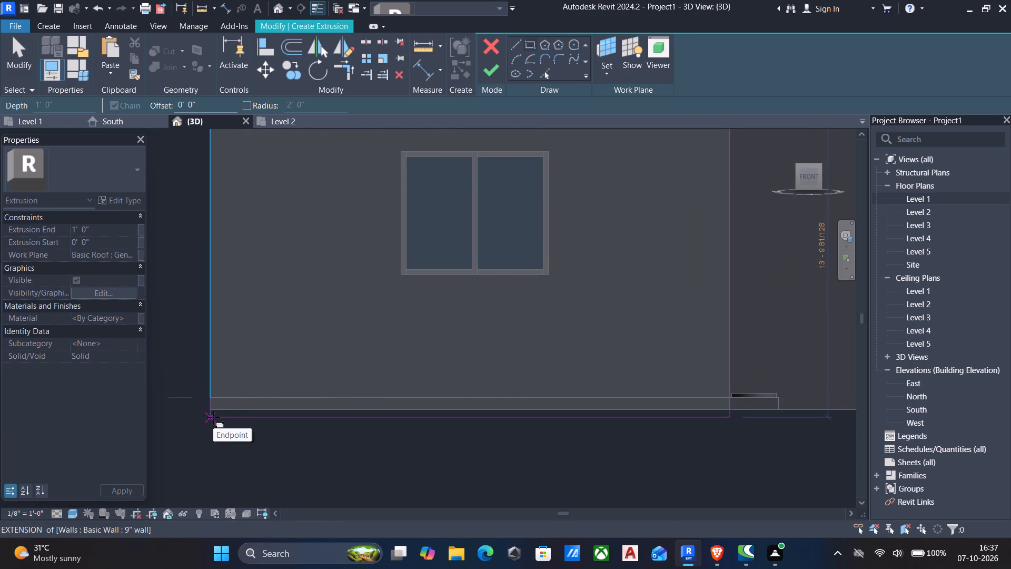
left_click(208, 405)
scroll(210, 379, "down", 4)
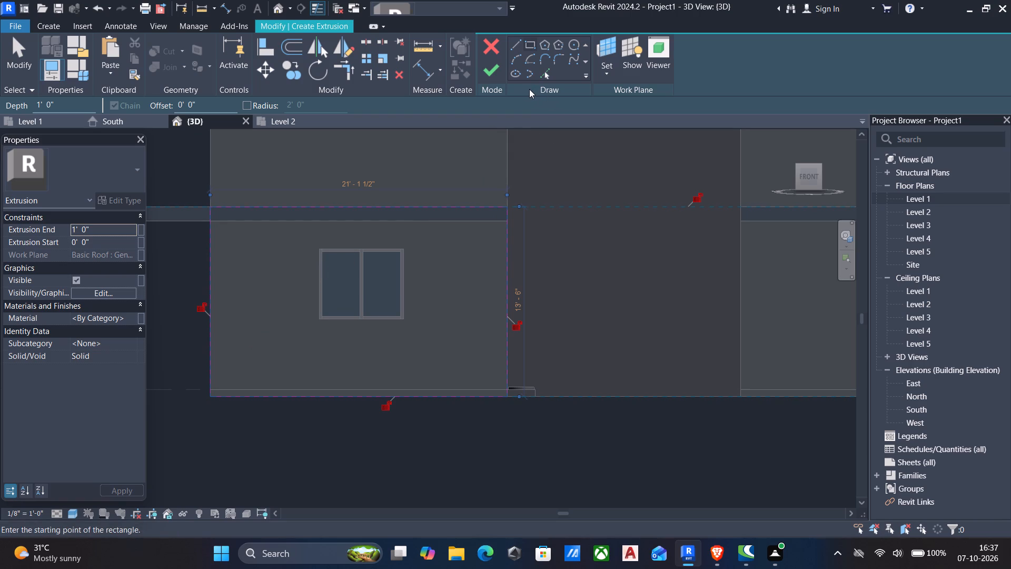
Sketch a second rectangle offset 1' 0" inside the first one, using the same opposite corners.
left_click(527, 47)
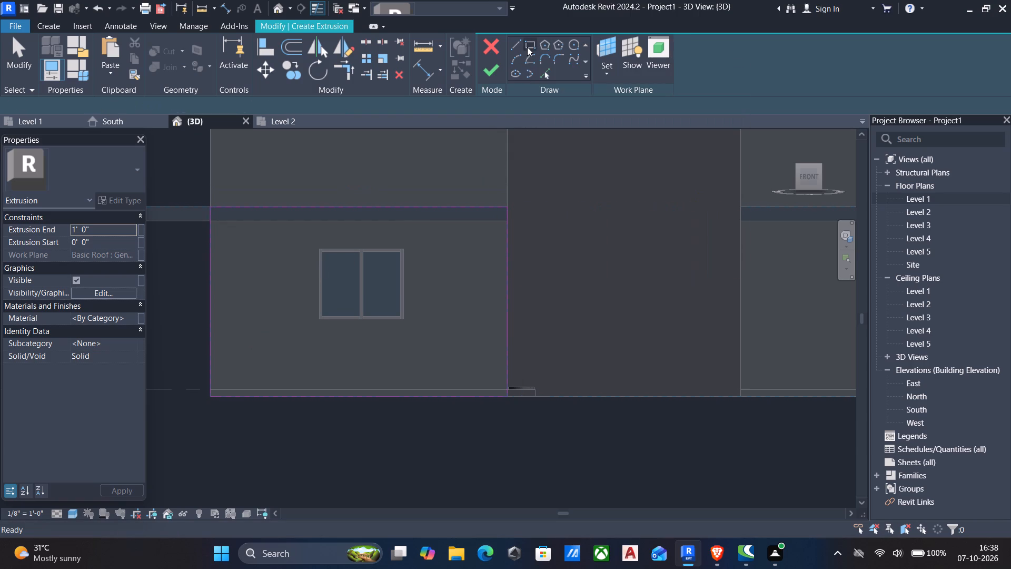
left_click_drag(203, 99, 0, 88)
key("1")
key("apostrophe")
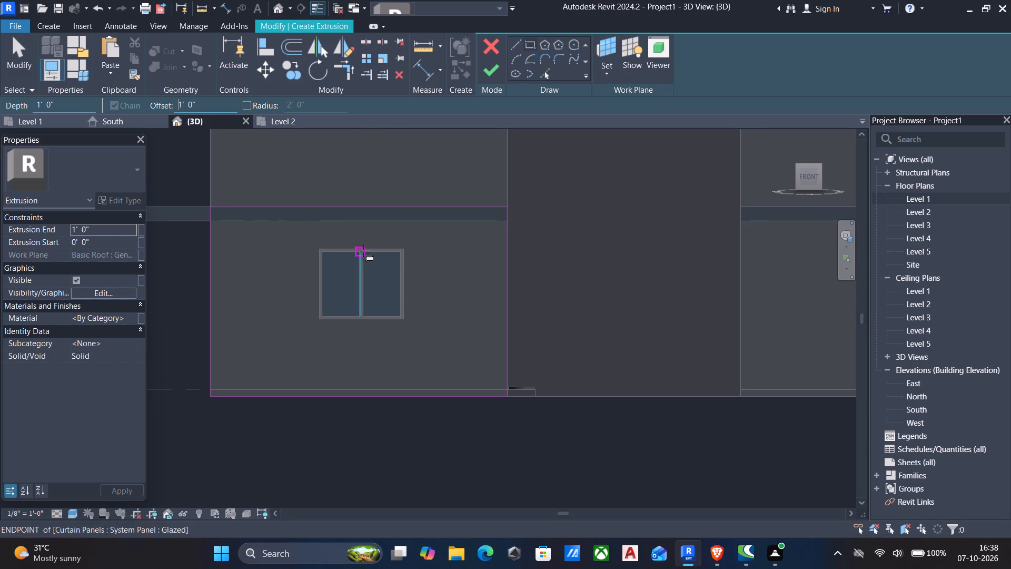
left_click(503, 208)
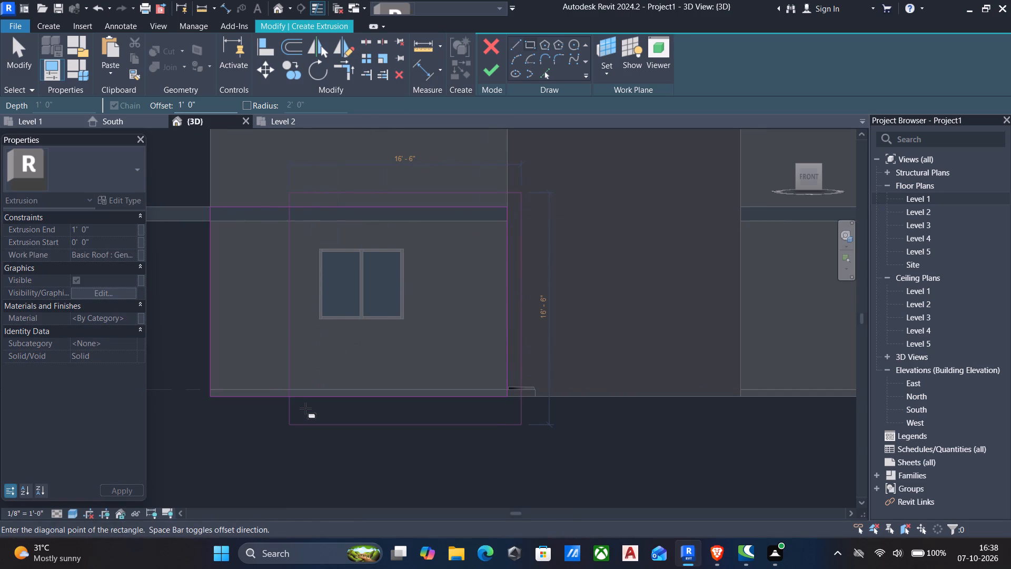
key("space")
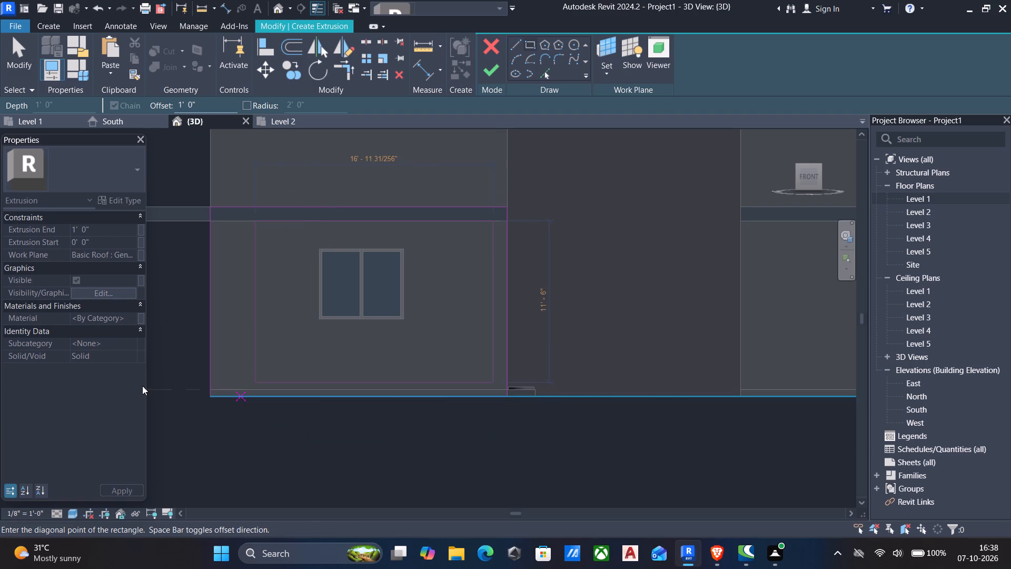
scroll(205, 394, "up", 3)
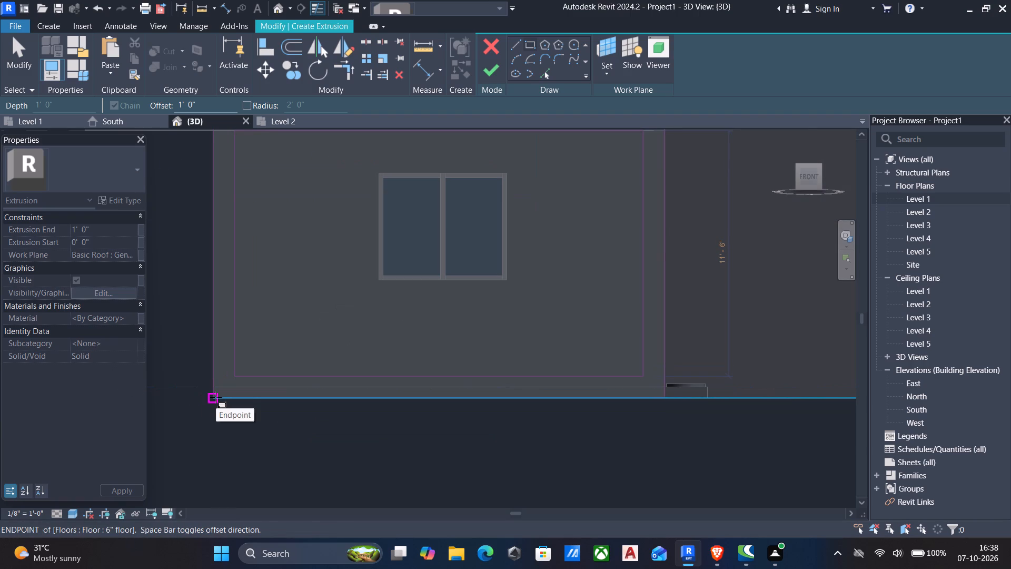
left_click(216, 397)
scroll(217, 401, "down", 5)
middle_click_drag(247, 440, 249, 456)
scroll(313, 337, "up", 2)
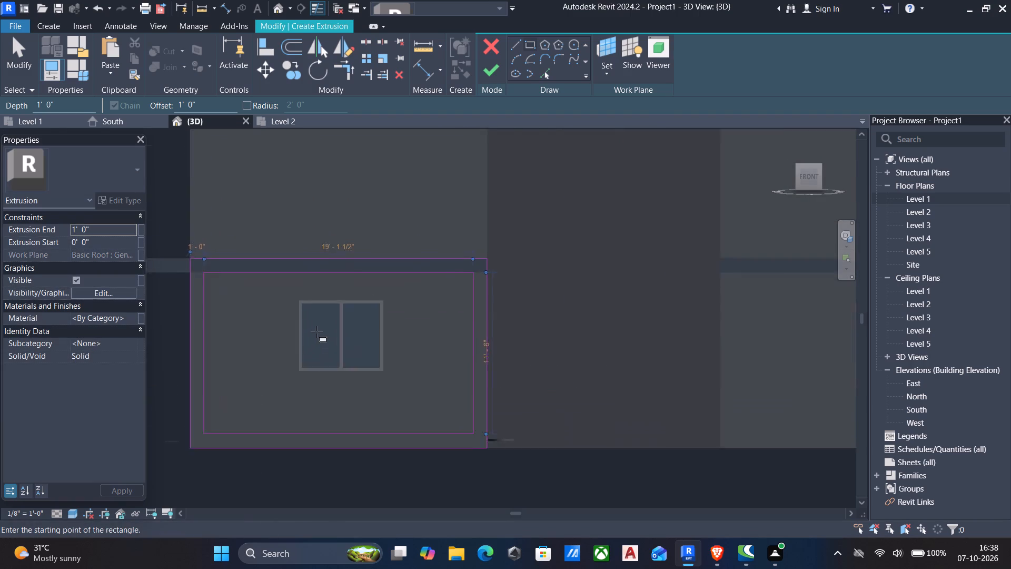
scroll(316, 332, "up", 2)
key("Escape")
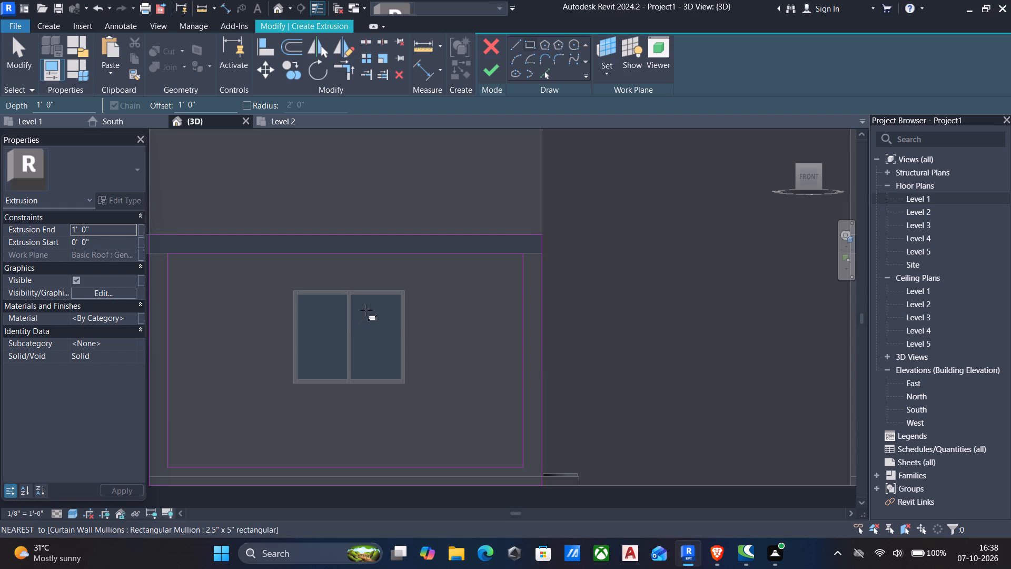
key("Escape")
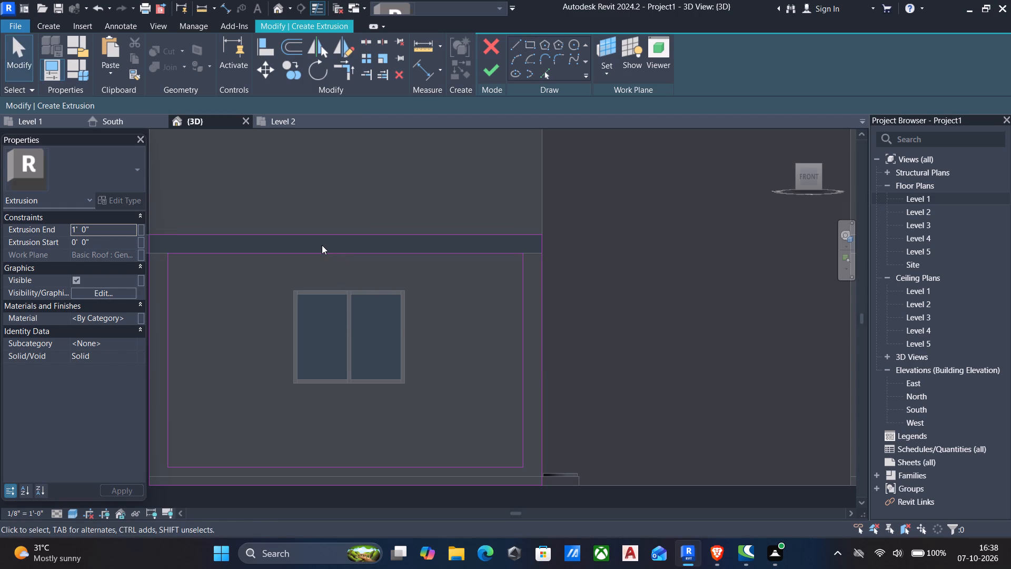
Nudge the inner rectangle's top edge down so the inner rectangle is 11' 0" high.
left_click(325, 258)
scroll(323, 268, "down", 4)
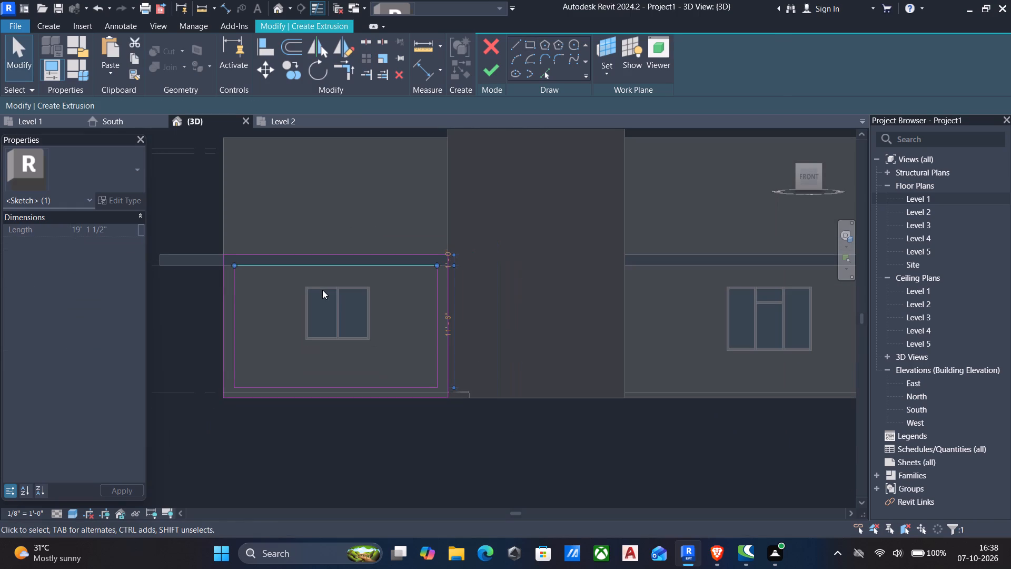
key("Down")
key("Down")
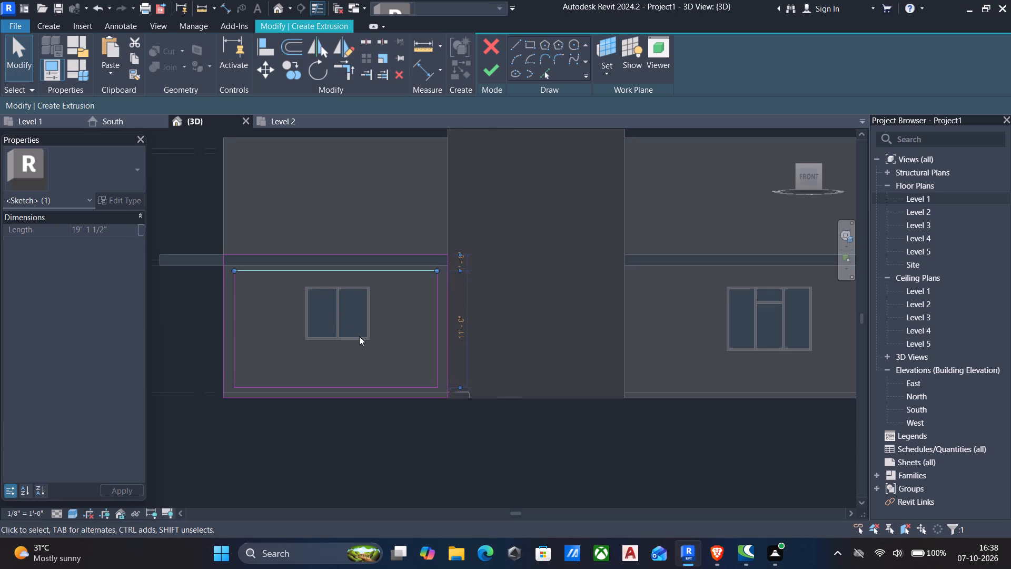
Nudge both vertical edges of the inner rectangle inward so each sits 1' 3" from the outer rectangle.
left_click(435, 360)
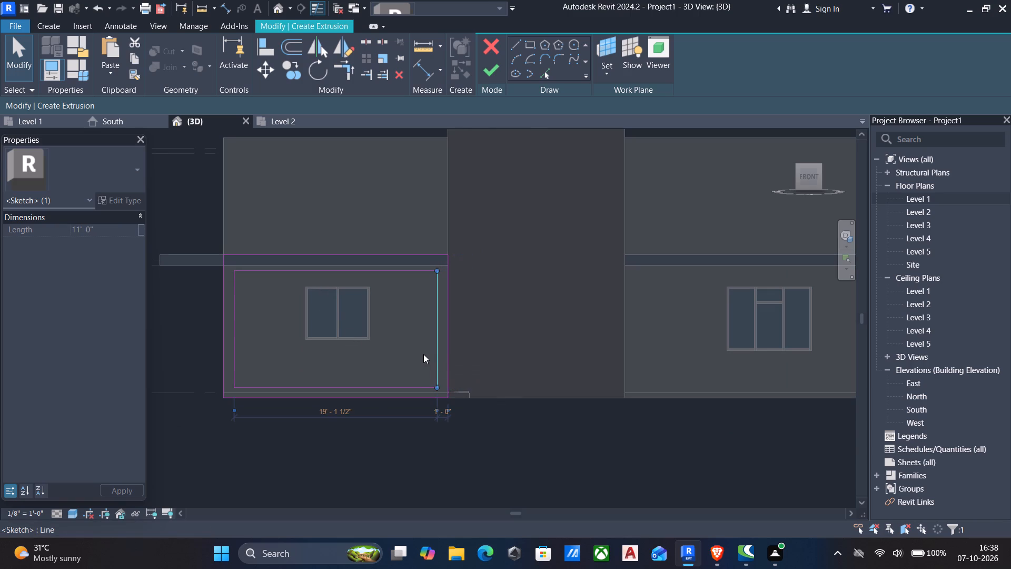
left_click(423, 354)
left_click(438, 356)
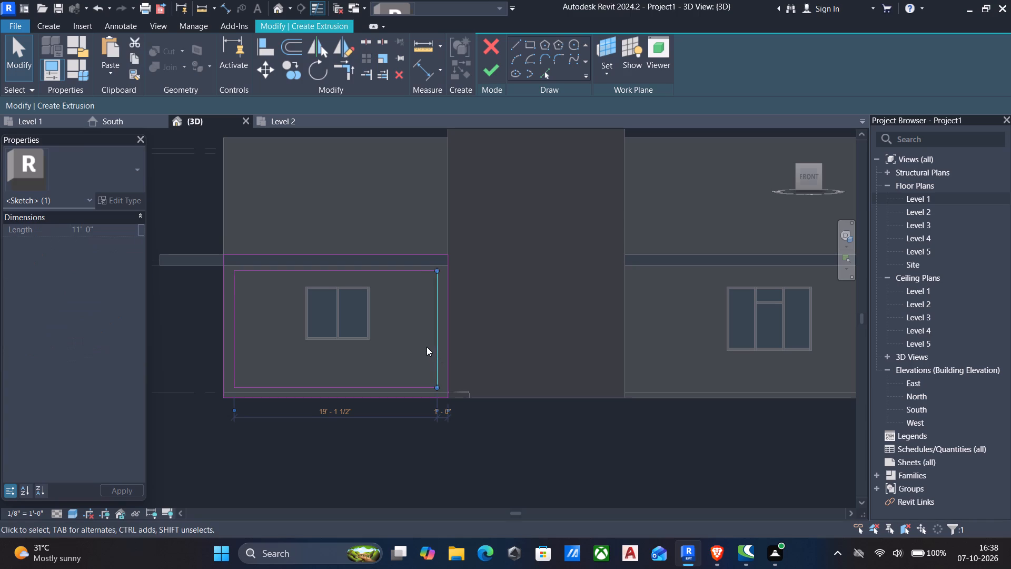
key("Left")
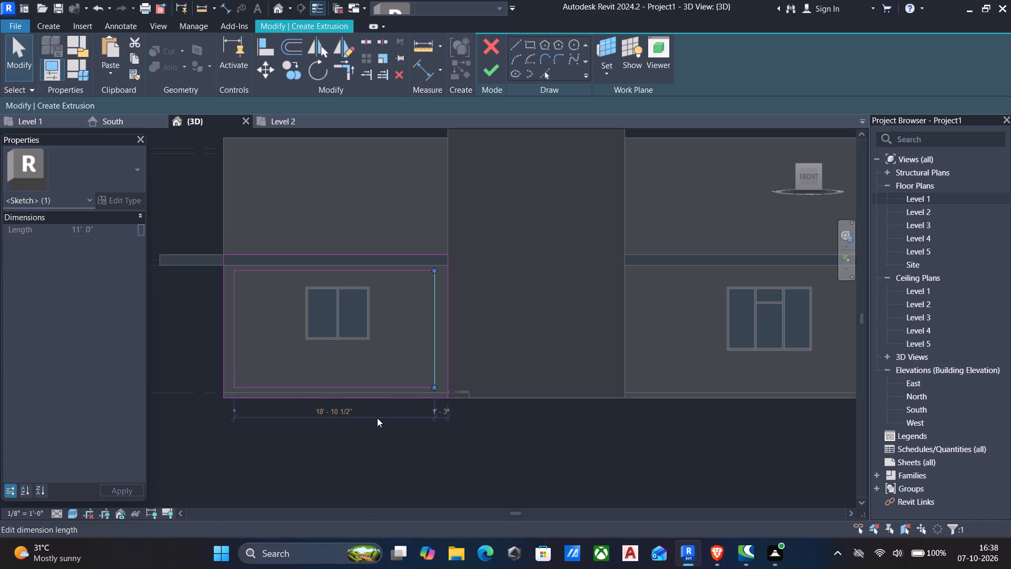
left_click(232, 365)
key("Right")
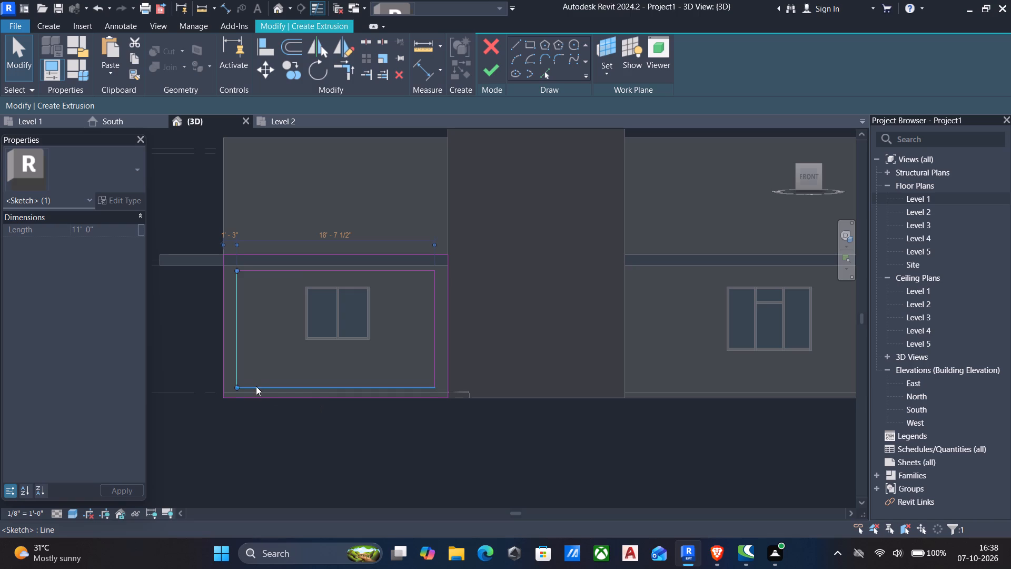
Delete the bottom line of the outer rectangle.
scroll(241, 383, "up", 5)
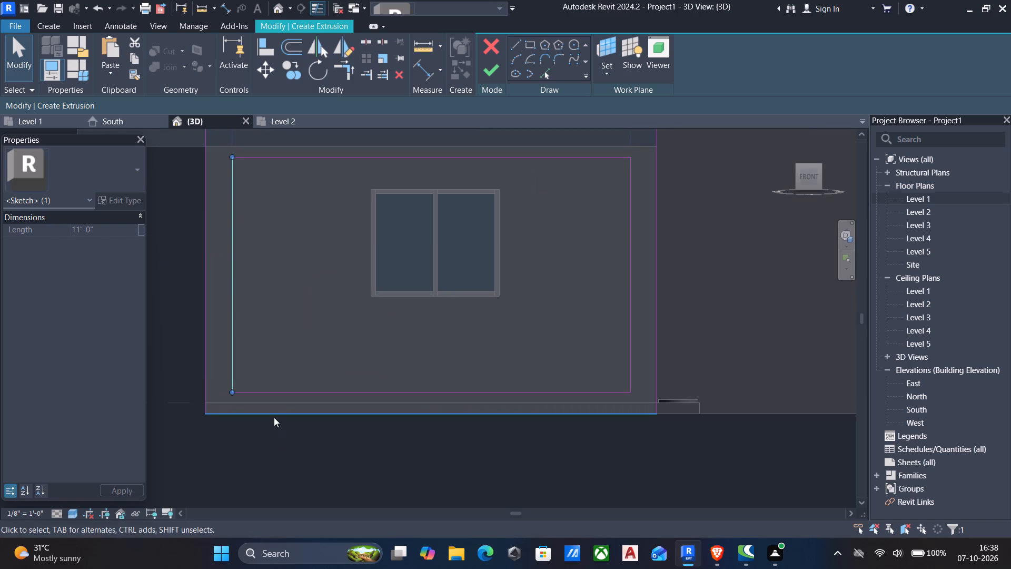
left_click(273, 415)
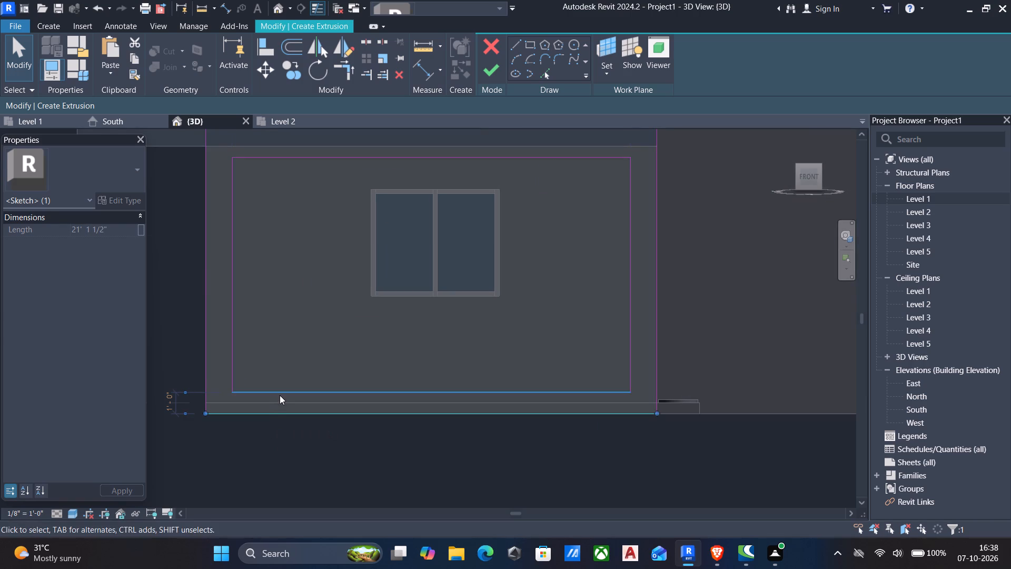
key("Delete")
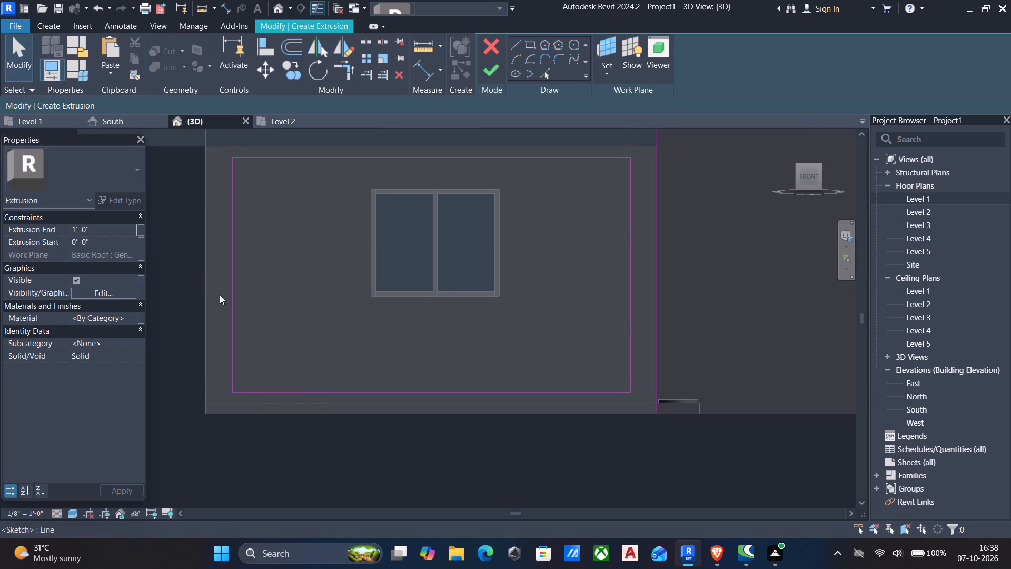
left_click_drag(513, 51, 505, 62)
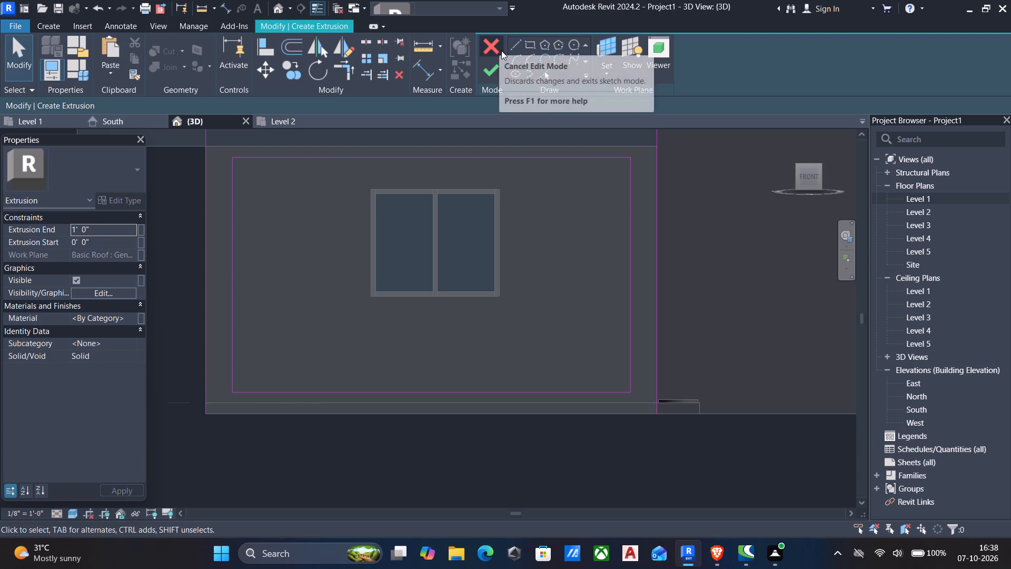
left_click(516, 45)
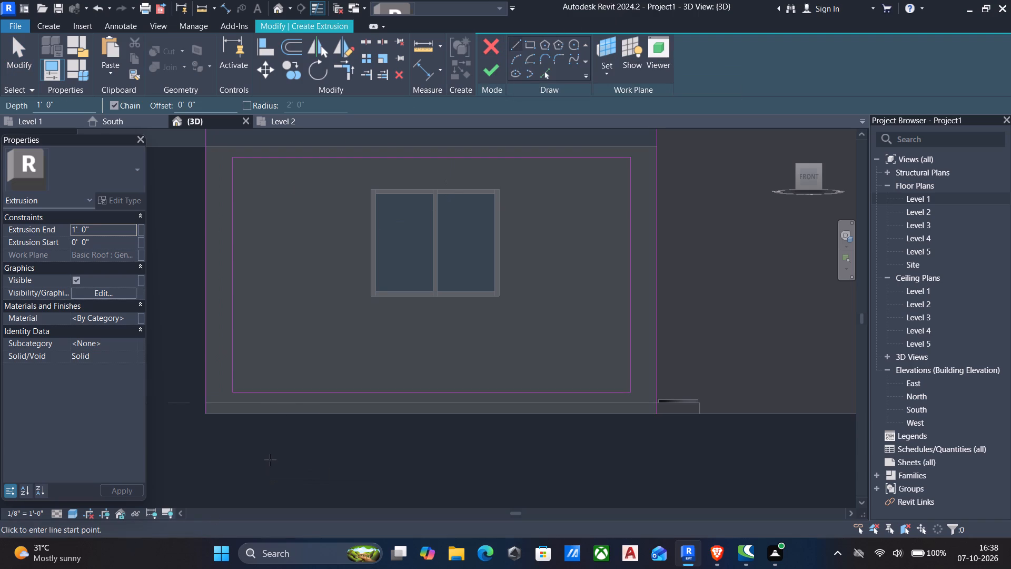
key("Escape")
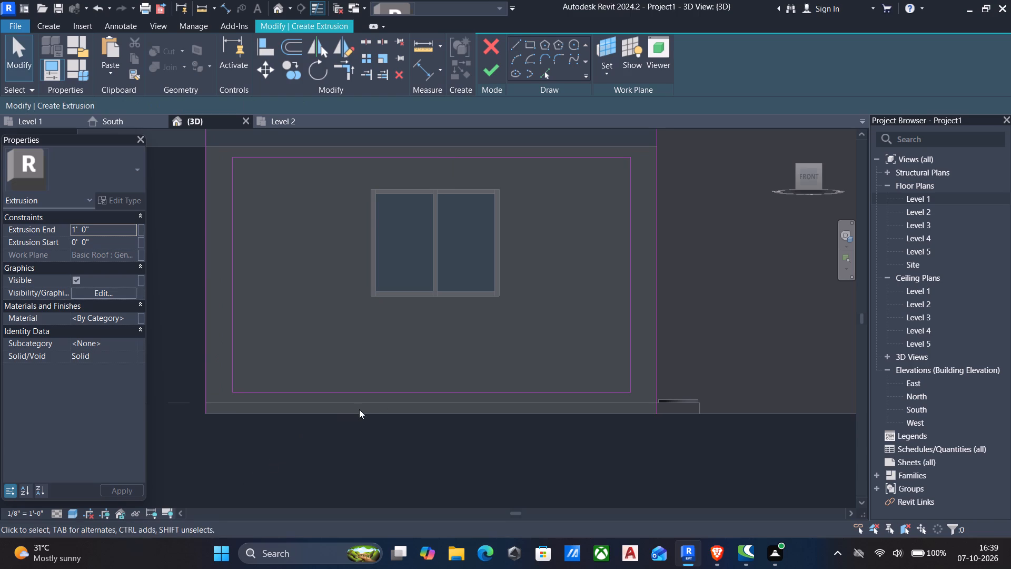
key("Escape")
Delete the bottom line of the inner rectangle in the frame sketch.
left_click(394, 395)
left_click(394, 395)
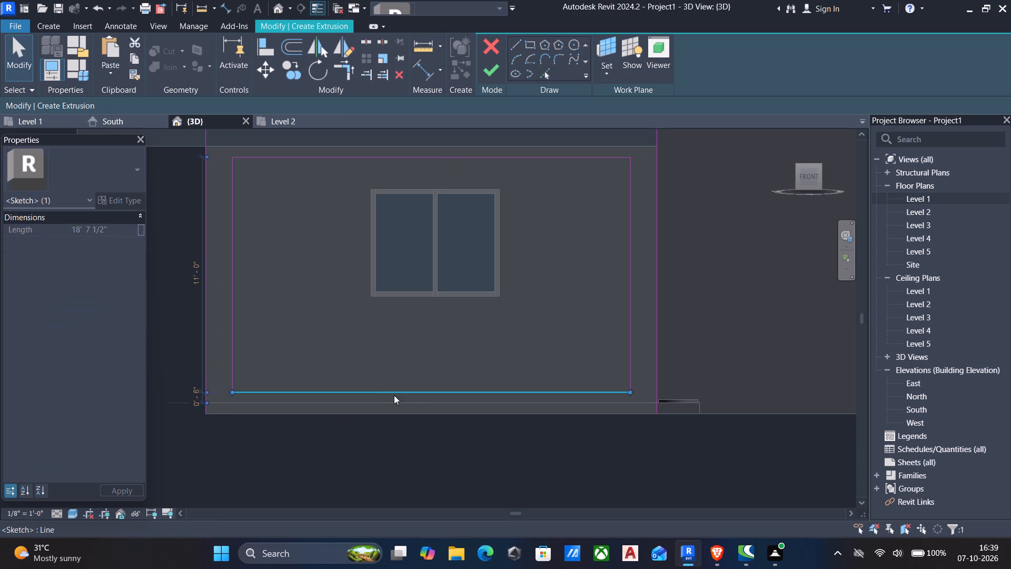
key("Delete")
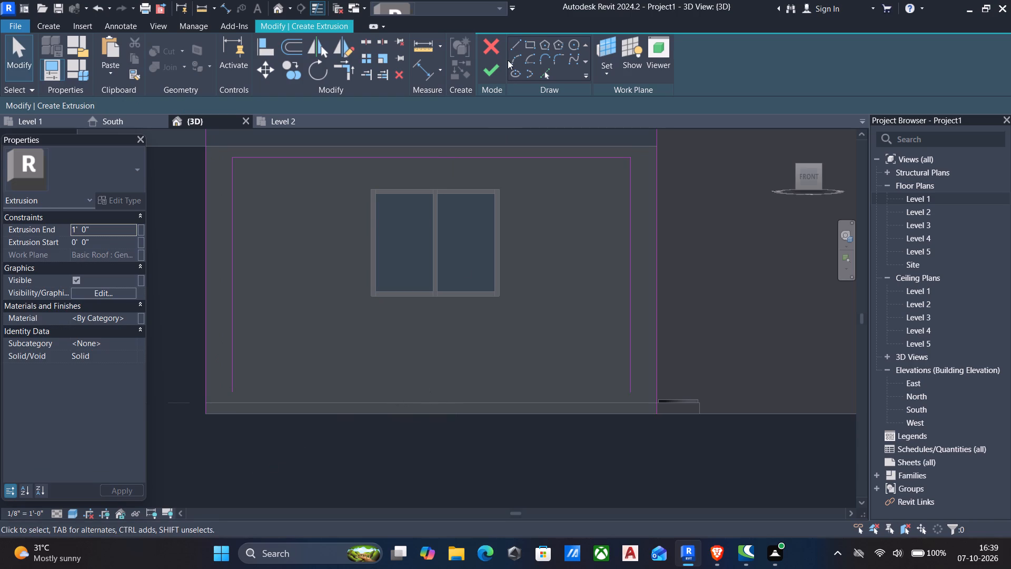
Close the frame's left leg with a 1' 0" line down to the floor's bottom edge and a 1' 3" line to the outer edge.
left_click(520, 46)
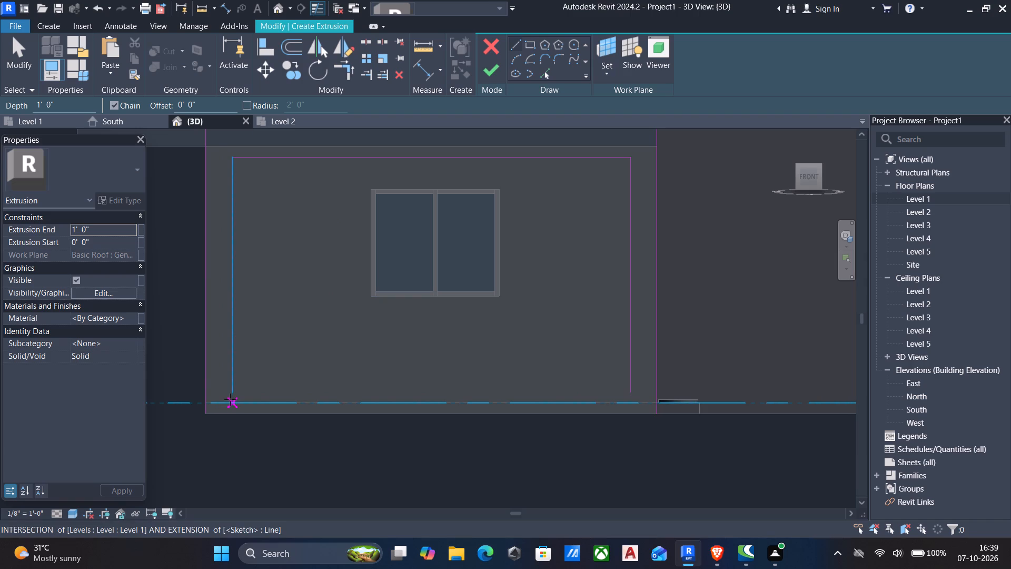
scroll(250, 399, "up", 4)
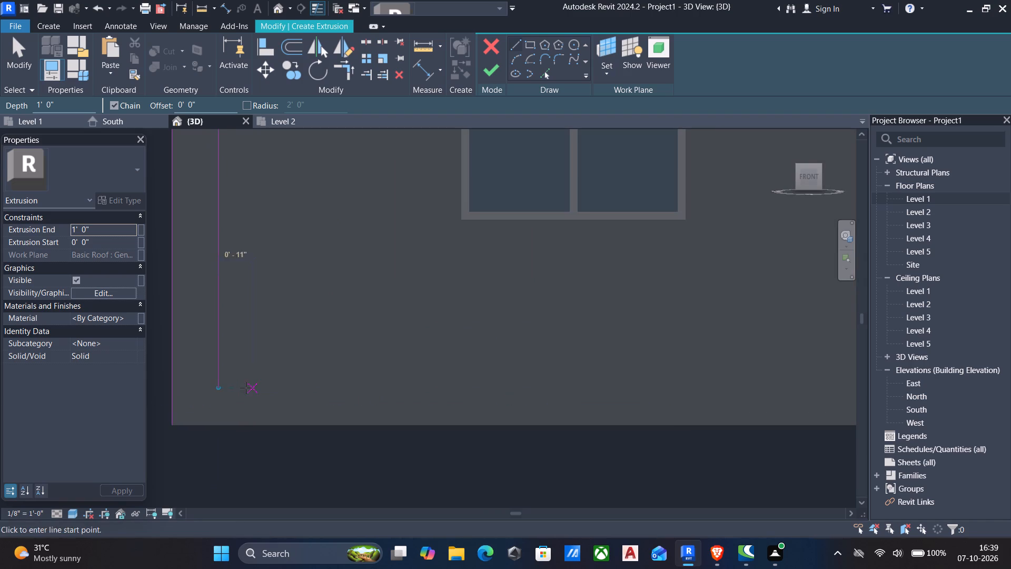
left_click(222, 391)
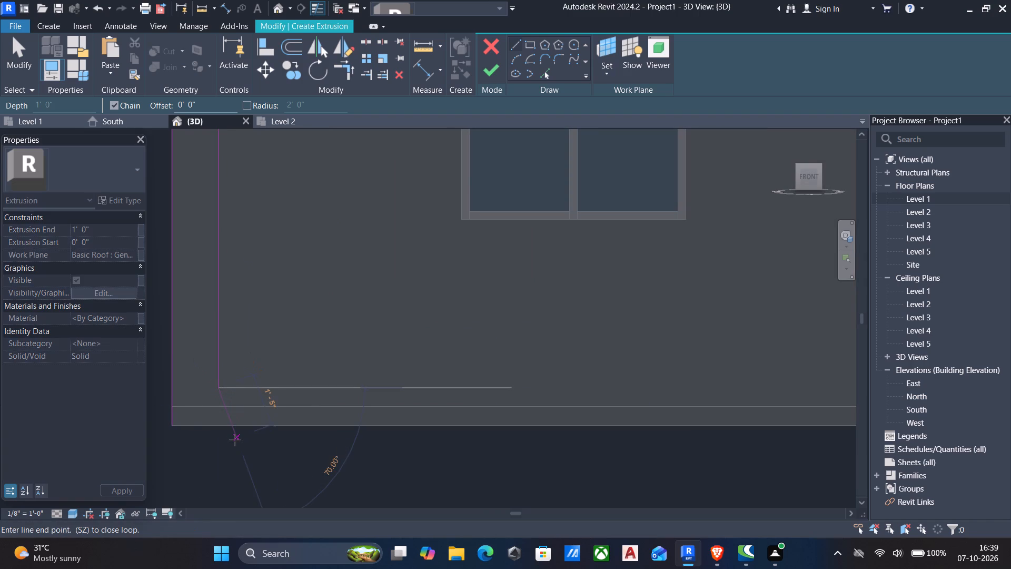
scroll(235, 443, "down", 3)
middle_click_drag(237, 449, 243, 445)
scroll(241, 447, "up", 4)
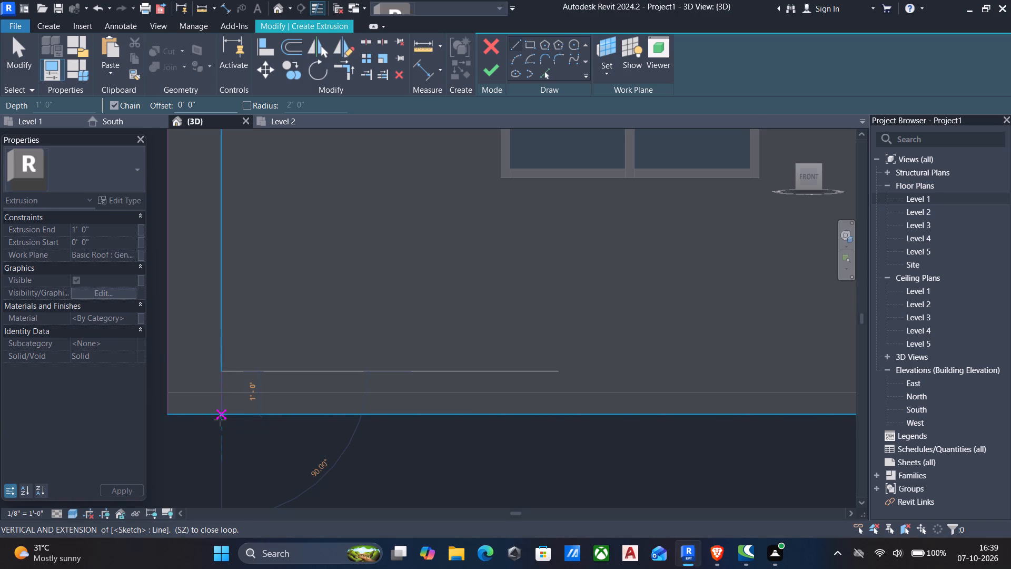
left_click(220, 420)
scroll(220, 420, "down", 4)
middle_click_drag(220, 420, 241, 417)
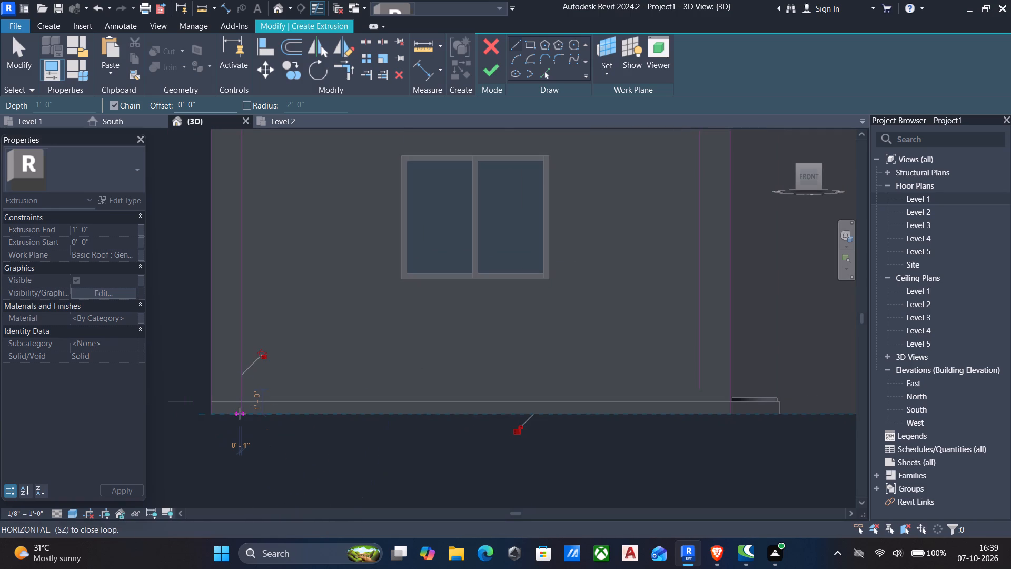
scroll(239, 414, "up", 3)
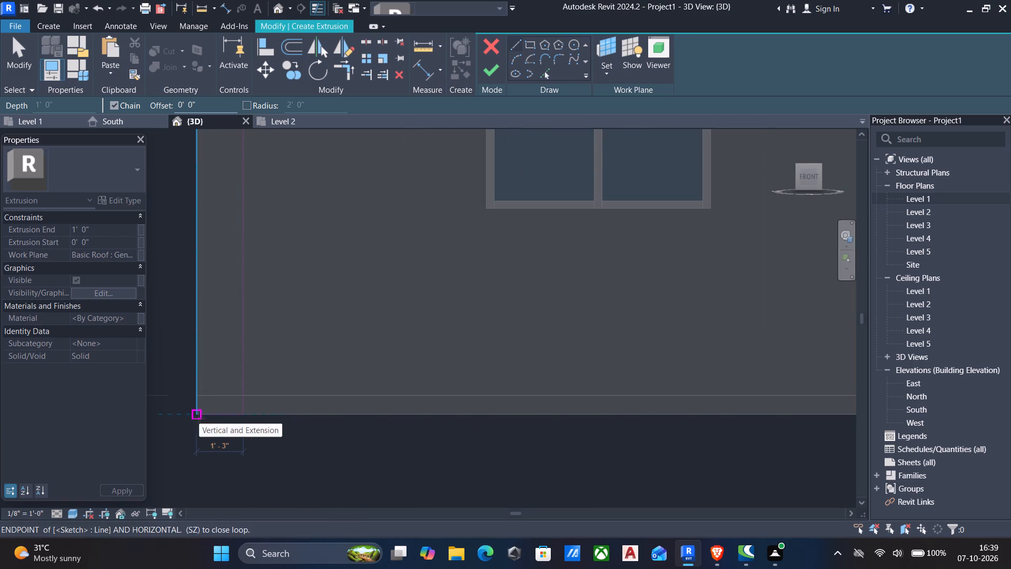
left_click(199, 418)
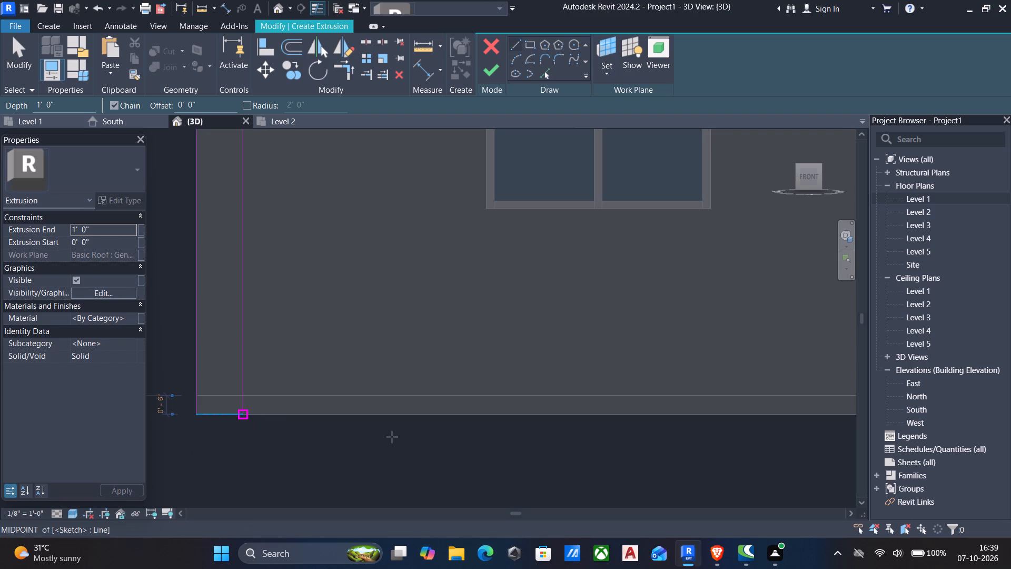
key("Escape")
Close the frame's right leg with a 1' 0" line down to the floor's bottom edge and a 1' 3" line to the outer edge.
scroll(395, 453, "down", 5)
scroll(662, 423, "up", 2)
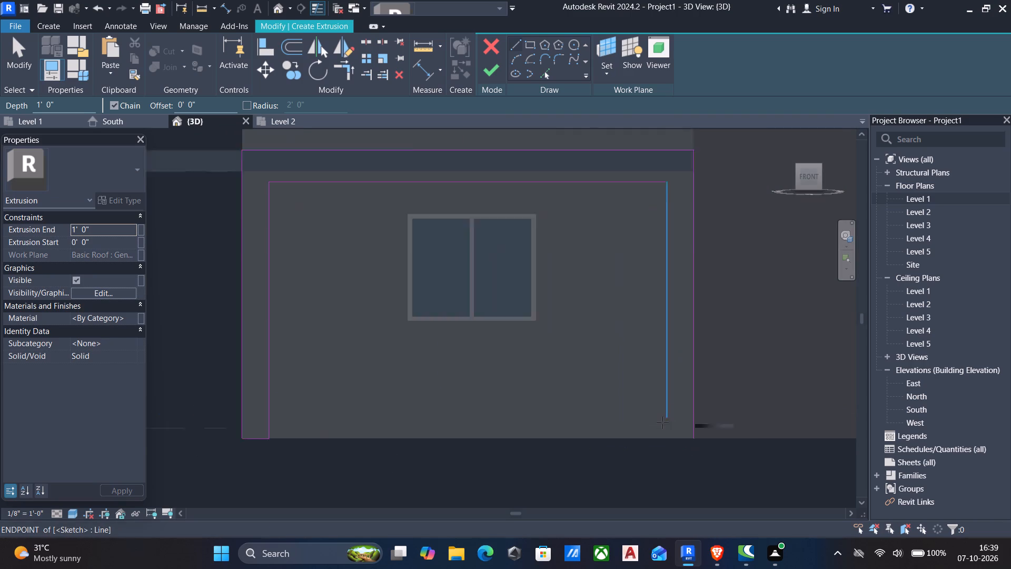
scroll(662, 423, "up", 8)
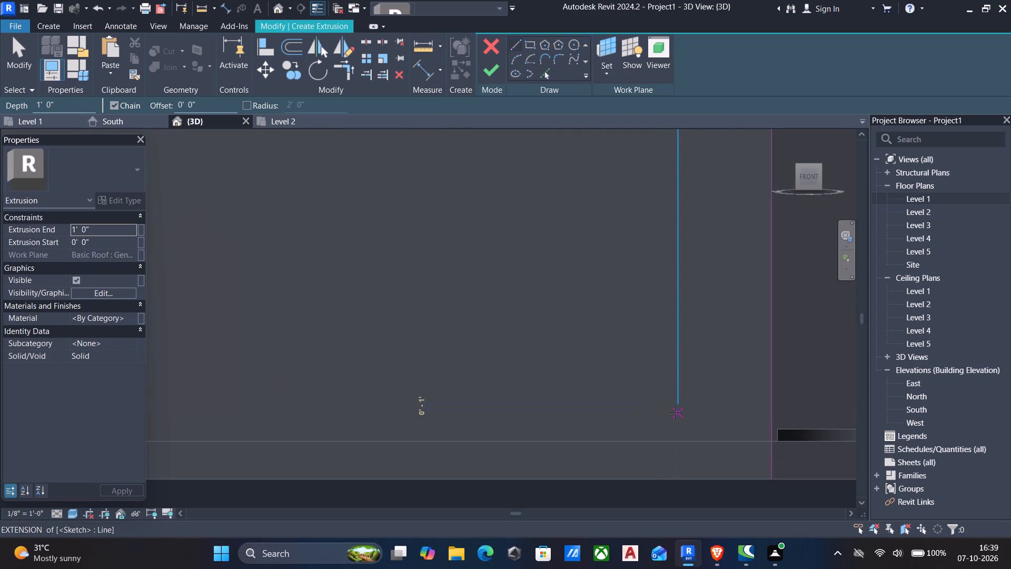
left_click(681, 405)
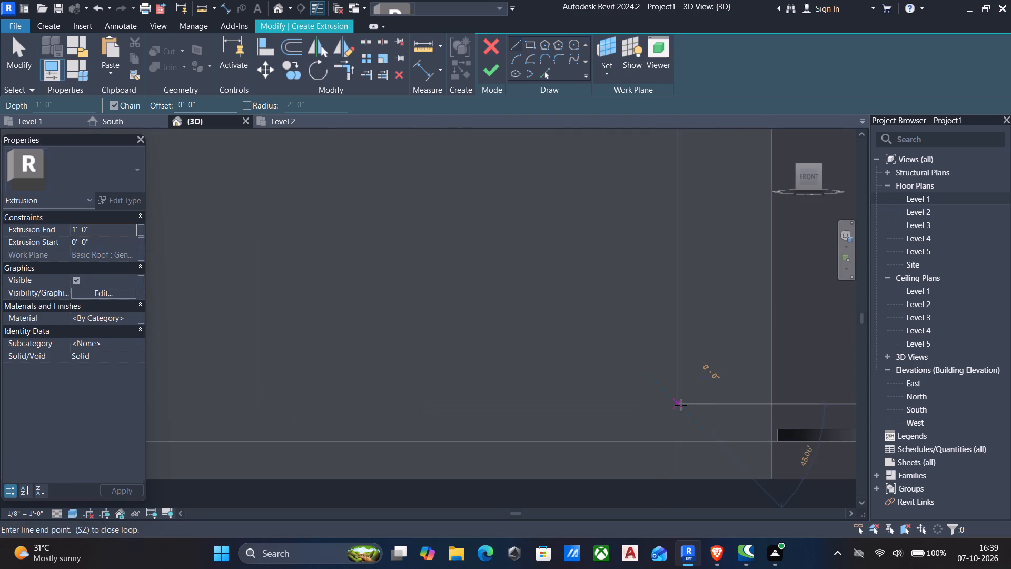
scroll(673, 427, "down", 5)
middle_click_drag(667, 446, 470, 353)
scroll(469, 353, "up", 5)
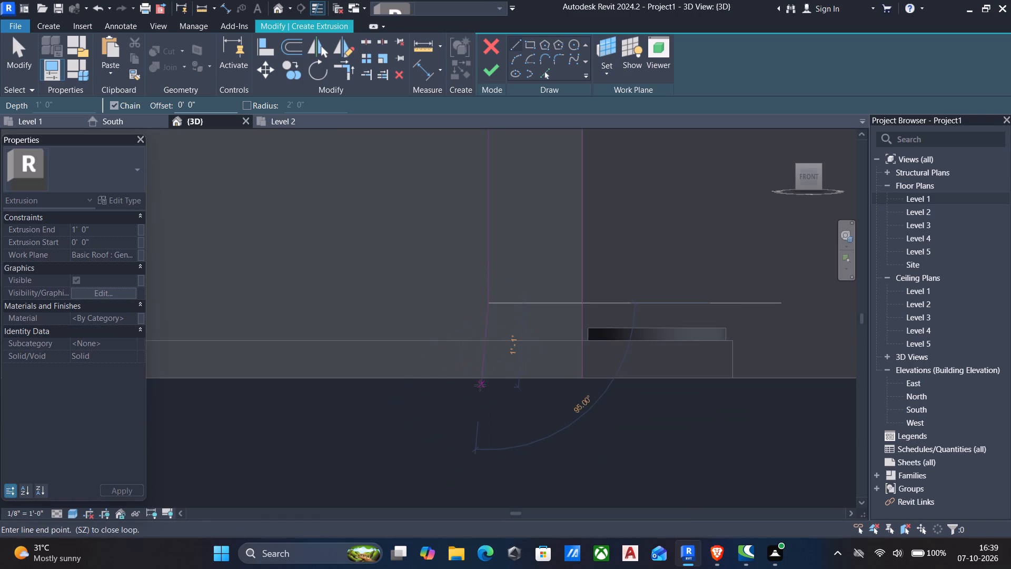
scroll(489, 384, "up", 3)
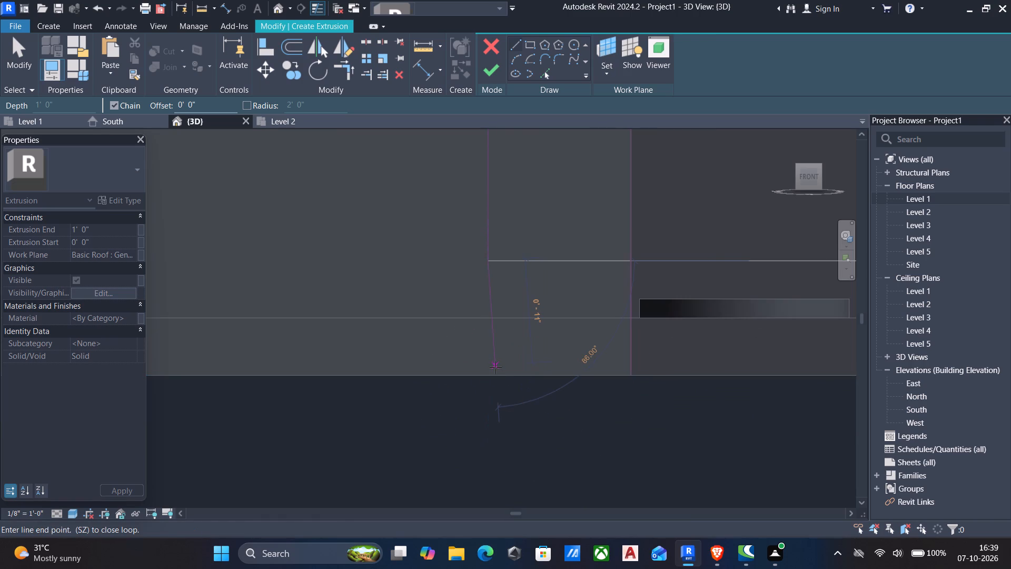
scroll(495, 371, "up", 5)
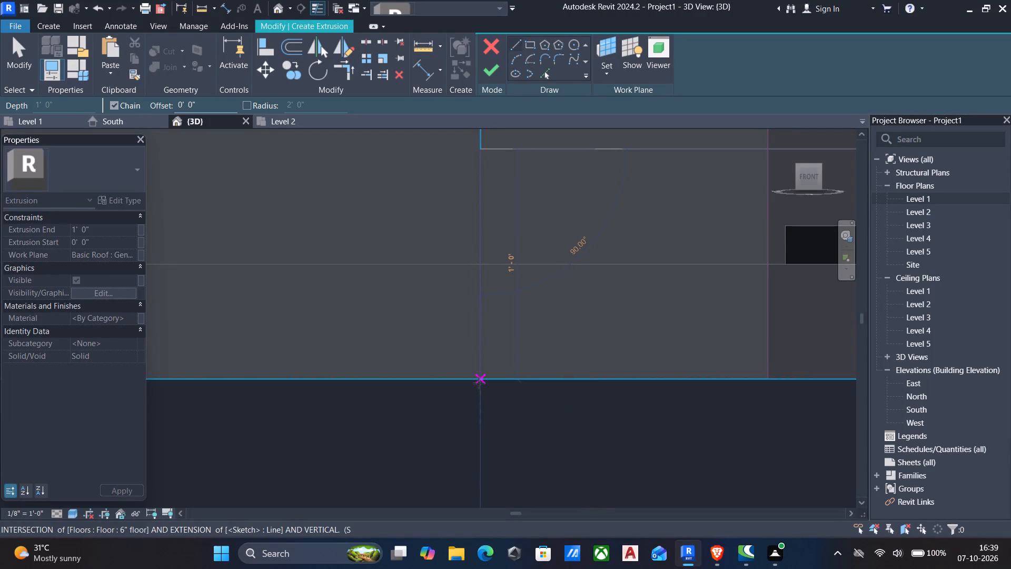
left_click(479, 383)
scroll(471, 394, "down", 4)
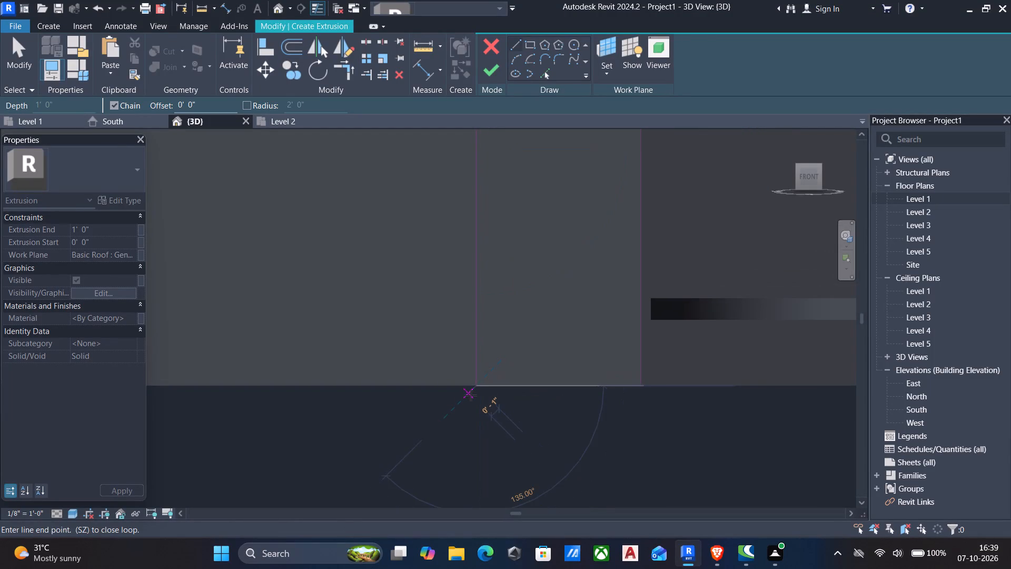
scroll(670, 418, "up", 5)
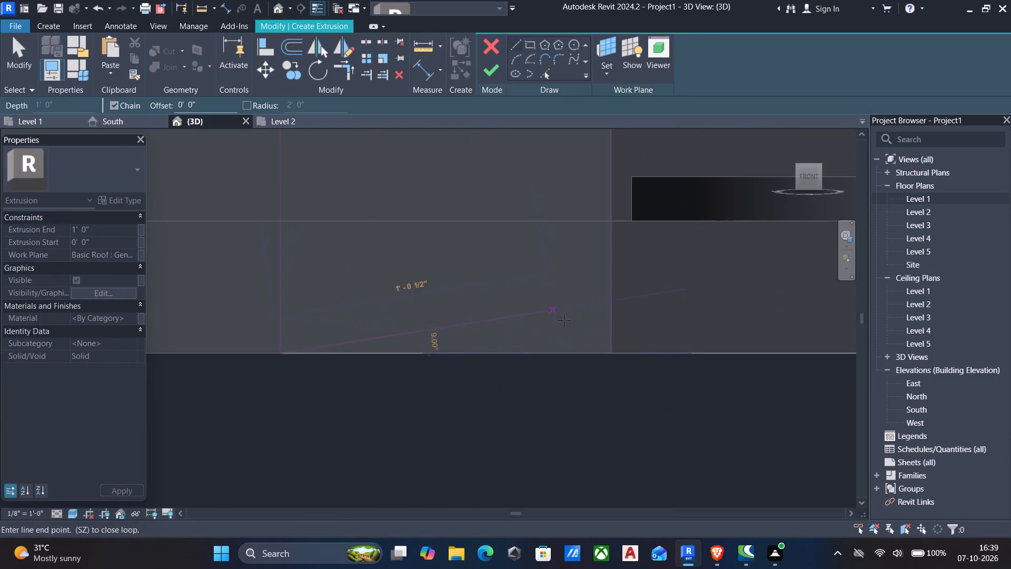
left_click(615, 357)
scroll(615, 357, "down", 3)
middle_click_drag(617, 368, 623, 381)
scroll(623, 381, "down", 5)
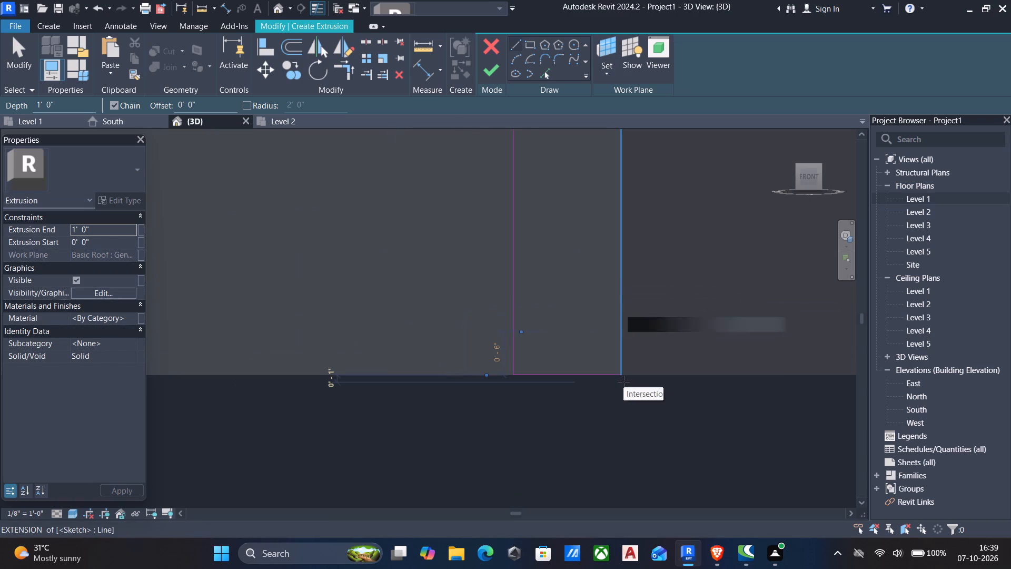
key("Escape")
Fillet both upper corners of the frame's inner outline with a fixed radius of 2' 0".
scroll(595, 357, "down", 2)
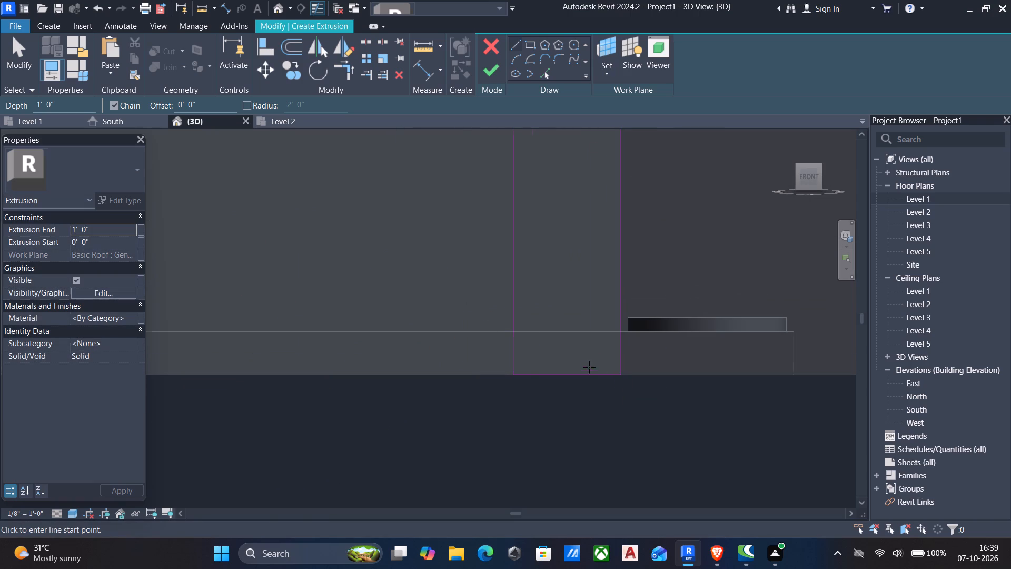
scroll(589, 367, "down", 1)
middle_click_drag(589, 369, 702, 417)
scroll(598, 399, "down", 4)
middle_click_drag(575, 417, 629, 445)
scroll(501, 348, "down", 2)
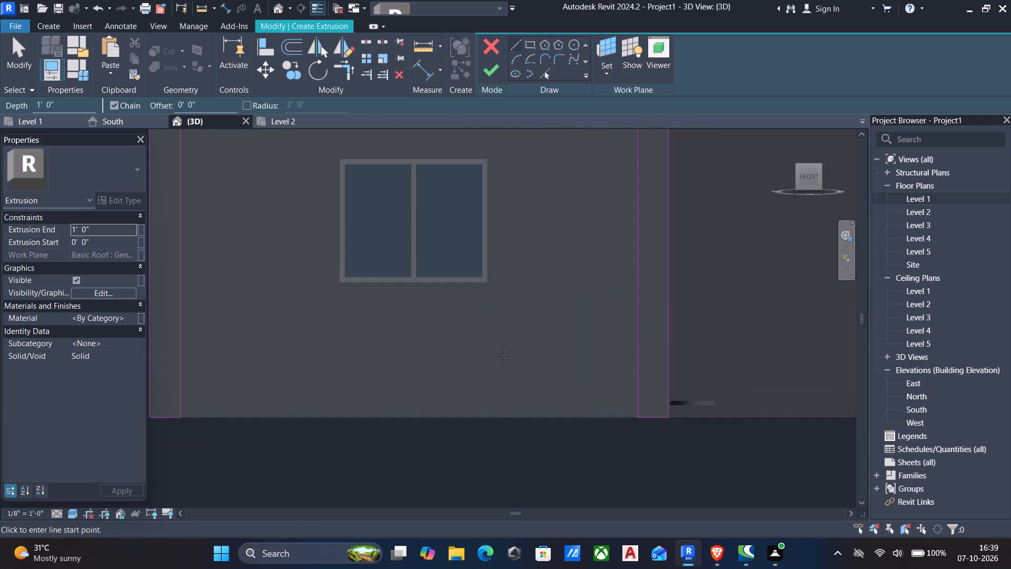
middle_click_drag(503, 357, 641, 497)
scroll(503, 357, "down", 1)
key("Escape")
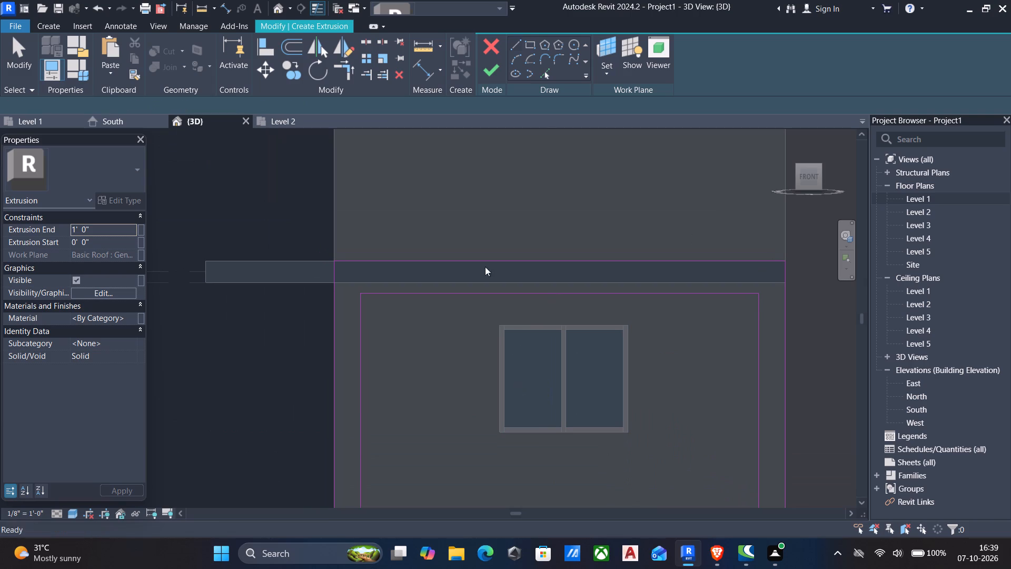
left_click(562, 58)
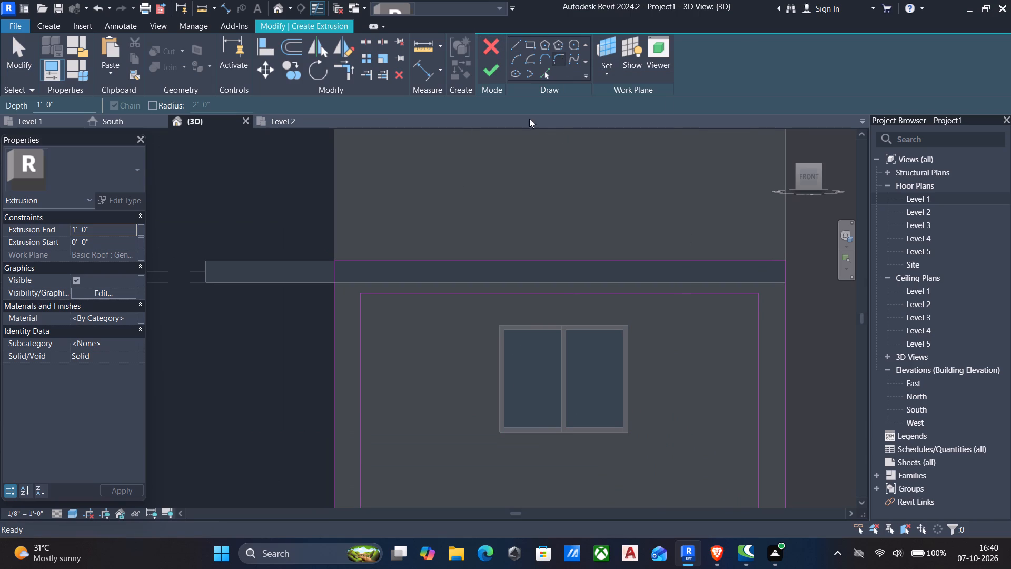
left_click(152, 107)
left_click(366, 327)
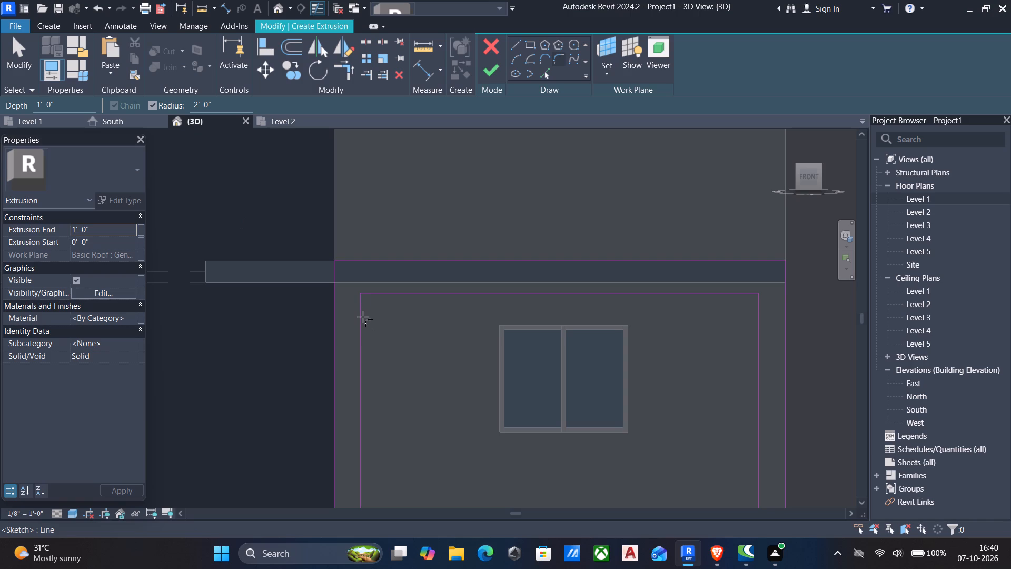
left_click(381, 297)
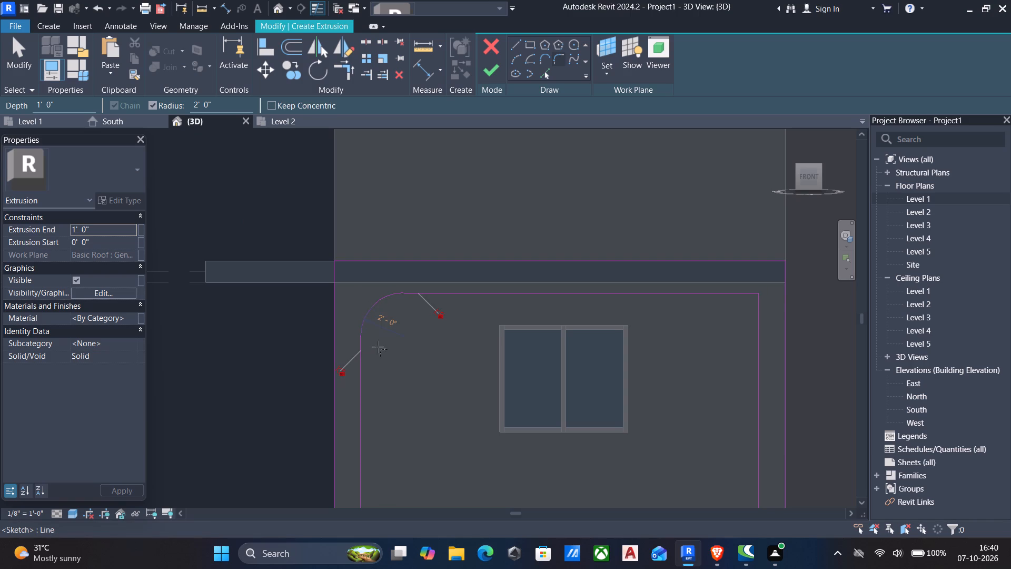
left_click_drag(707, 290, 712, 297)
left_click(754, 341)
scroll(687, 354, "down", 6)
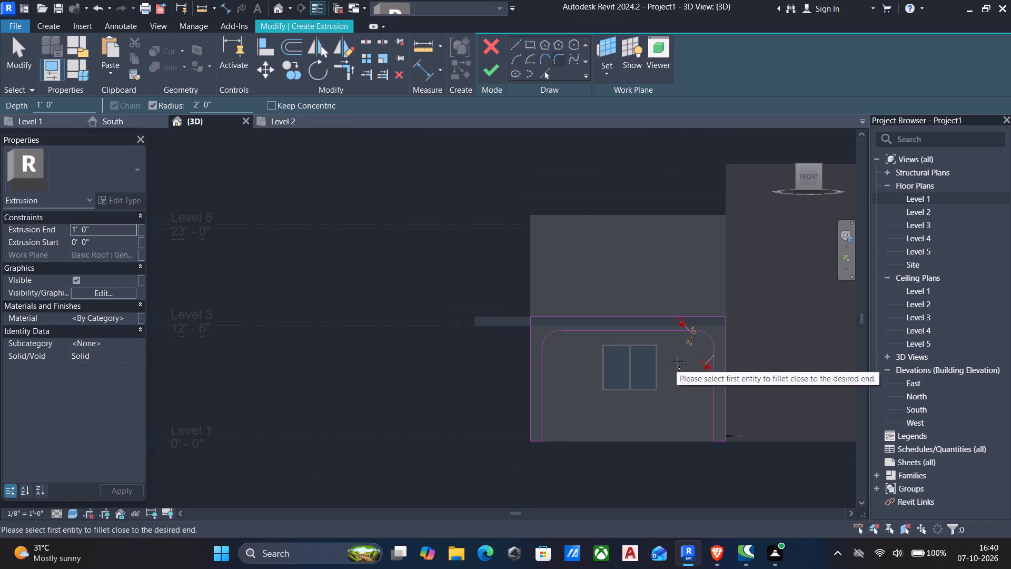
Finish the frame sketch as a 1' 0" deep extrusion and complete the in-place model.
left_click(493, 79)
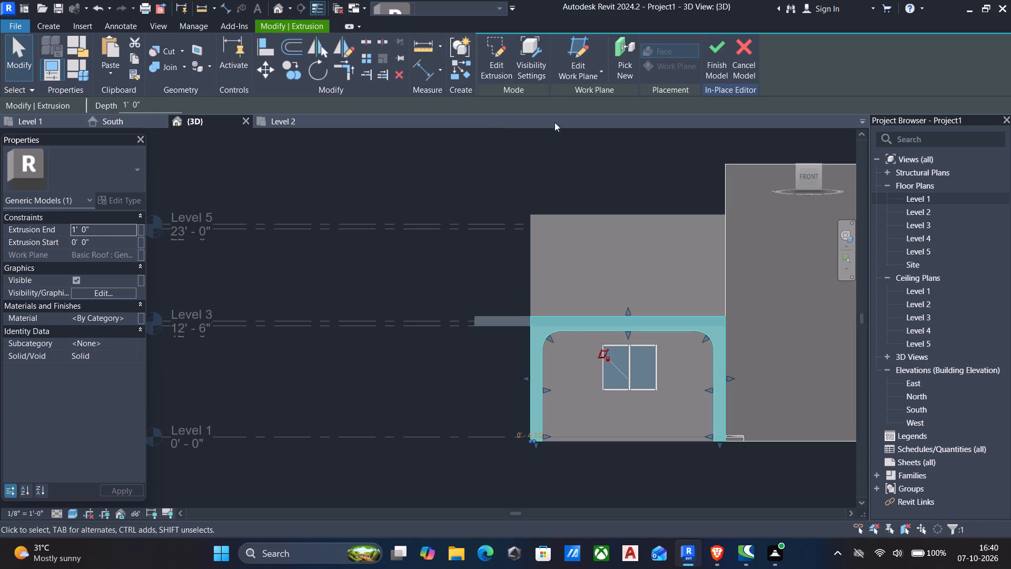
left_click(712, 53)
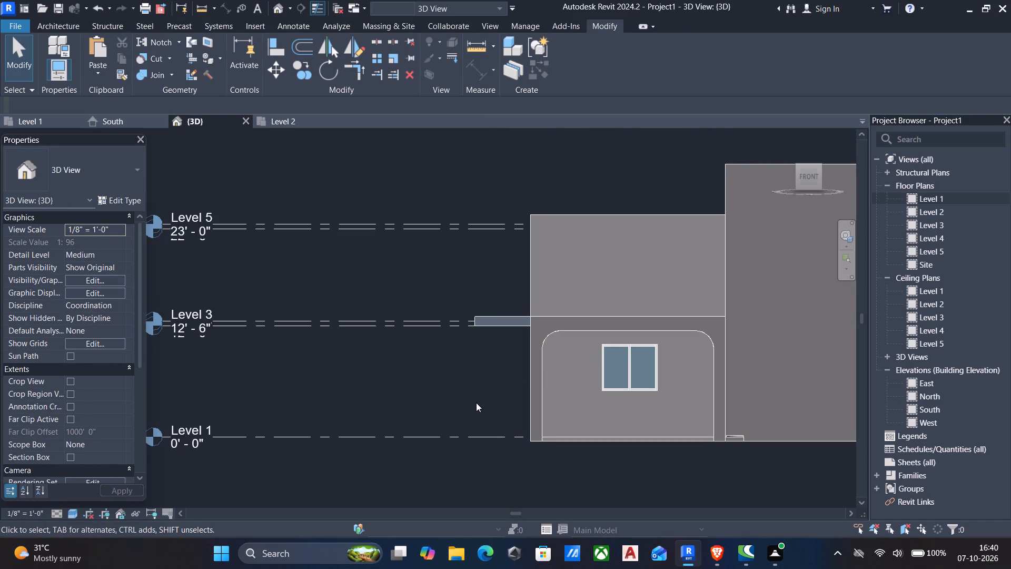
Examine how the new arched frame meets the overhanging roof and front wall, from an angled view and from the front.
scroll(475, 400, "up", 2)
scroll(552, 345, "down", 2)
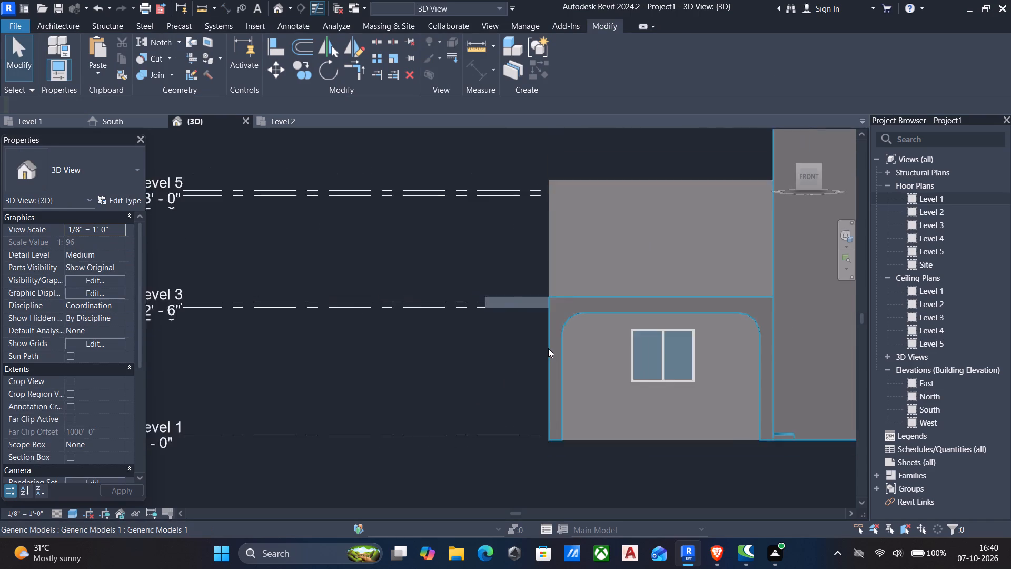
scroll(548, 348, "down", 3)
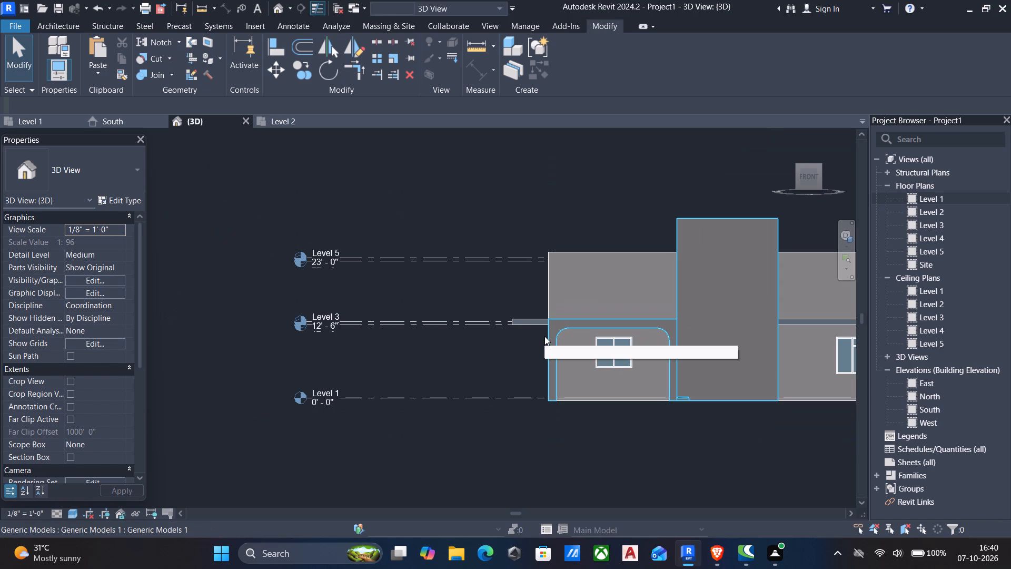
scroll(540, 345, "down", 4)
middle_click_drag(529, 330, 526, 346, "shift")
scroll(526, 343, "down", 1, "shift")
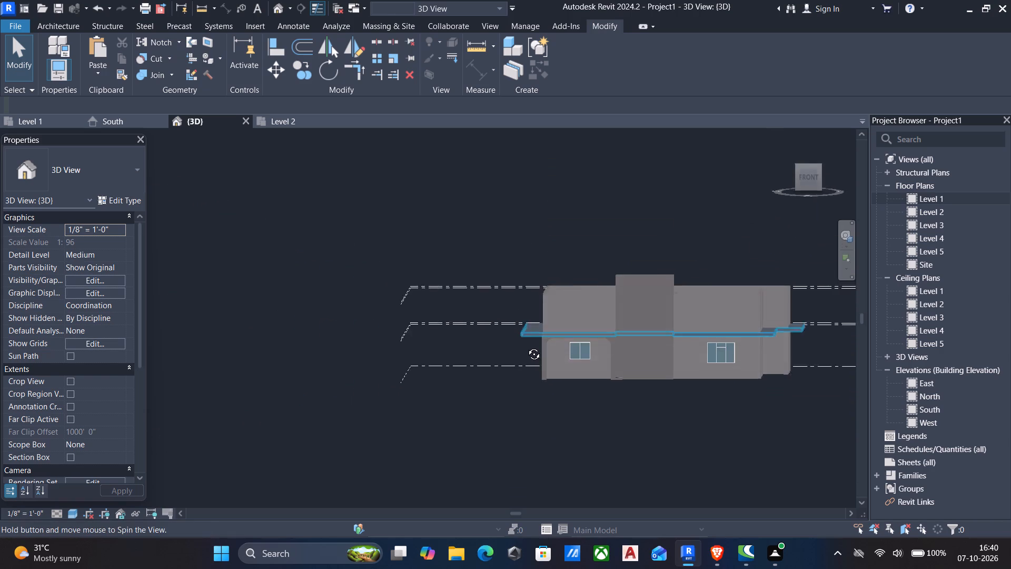
middle_click_drag(526, 346, 613, 389, "shift")
scroll(614, 389, "up", 6)
scroll(666, 323, "up", 4)
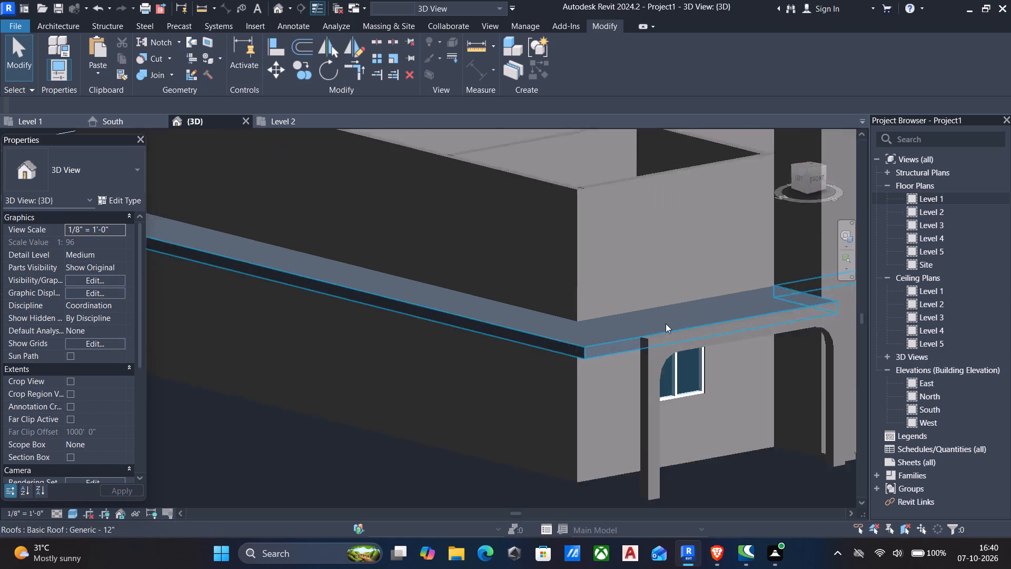
scroll(666, 323, "up", 2)
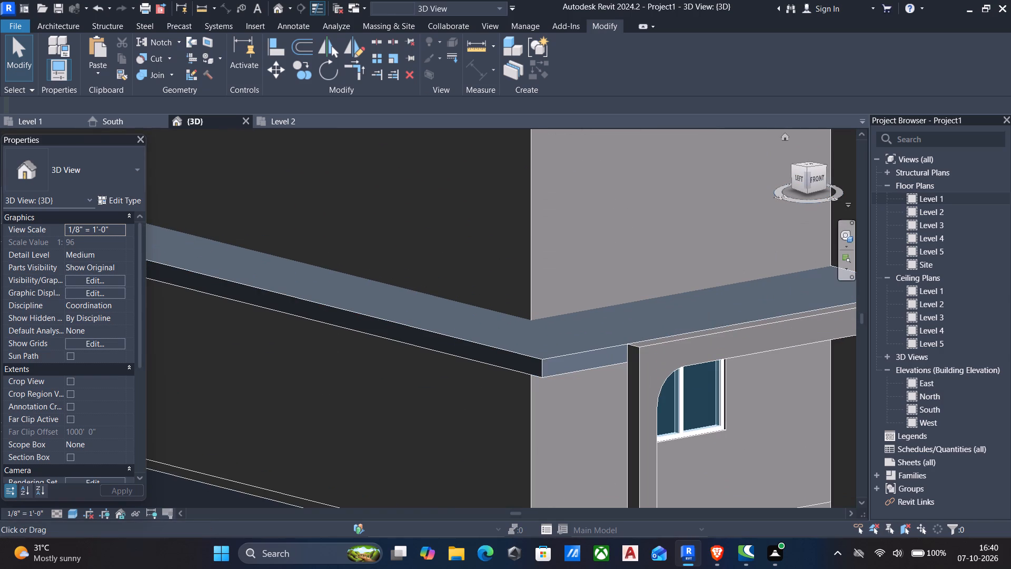
left_click(814, 185)
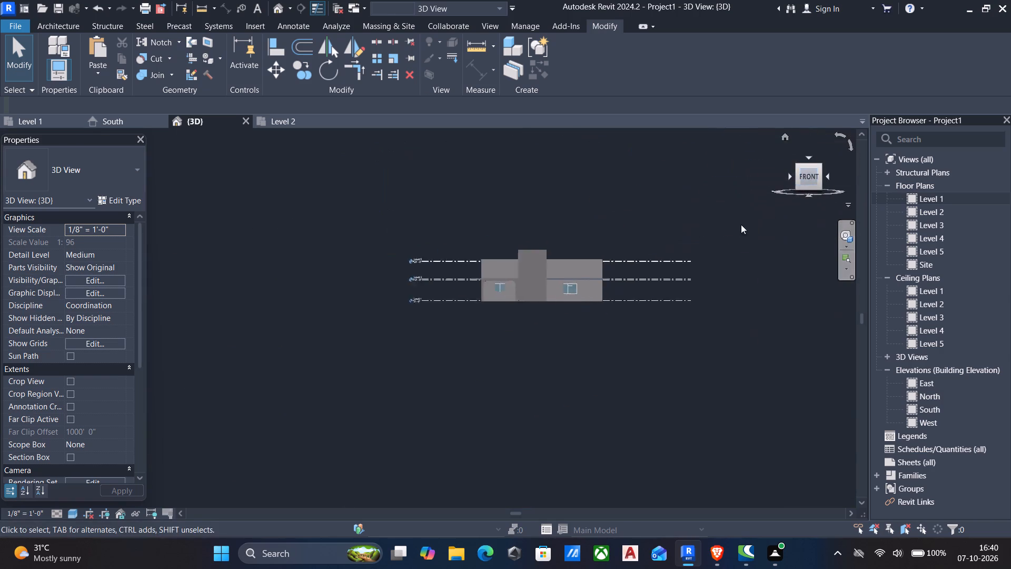
scroll(259, 301, "up", 7)
scroll(583, 343, "up", 5)
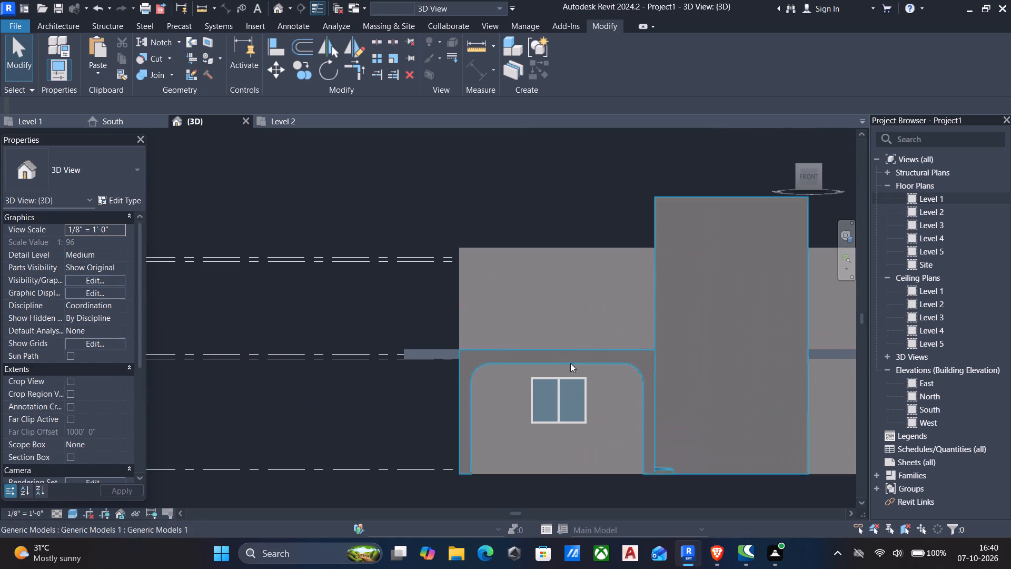
Stretch the outer edge of the arched frame's left leg outward to near the end of the roof overhang.
left_click(455, 362)
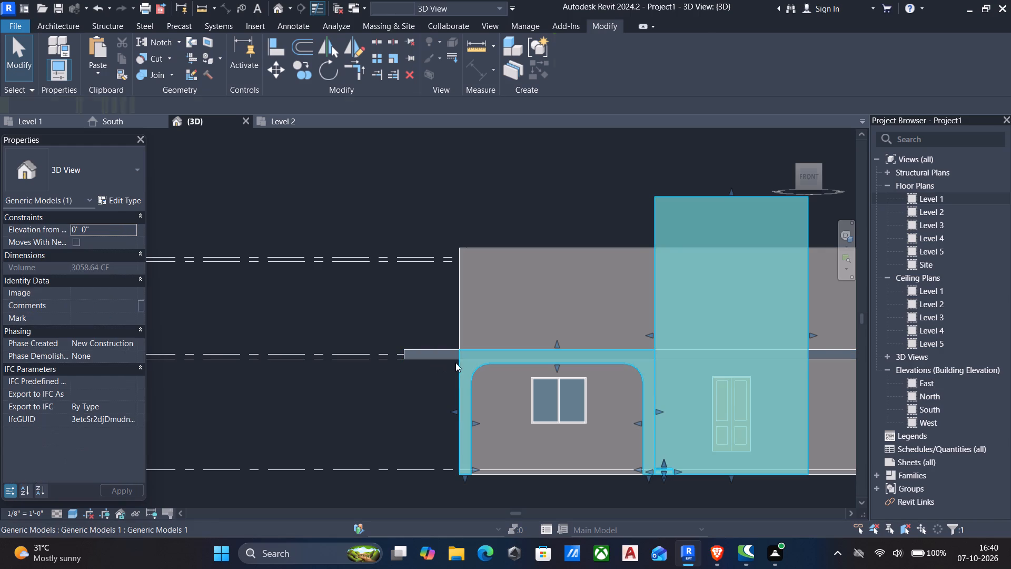
left_click_drag(454, 409, 387, 413)
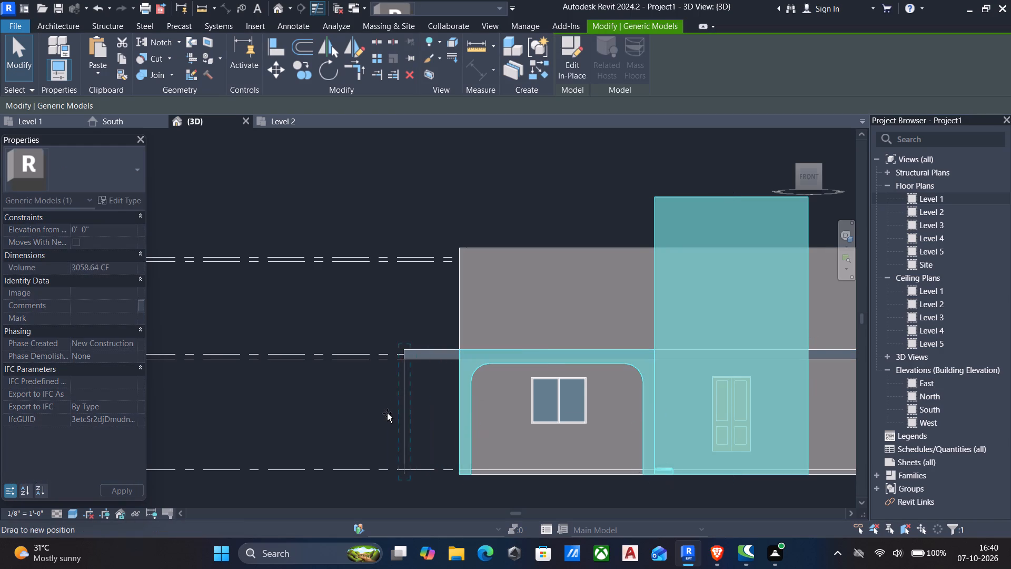
left_click_drag(387, 413, 393, 413)
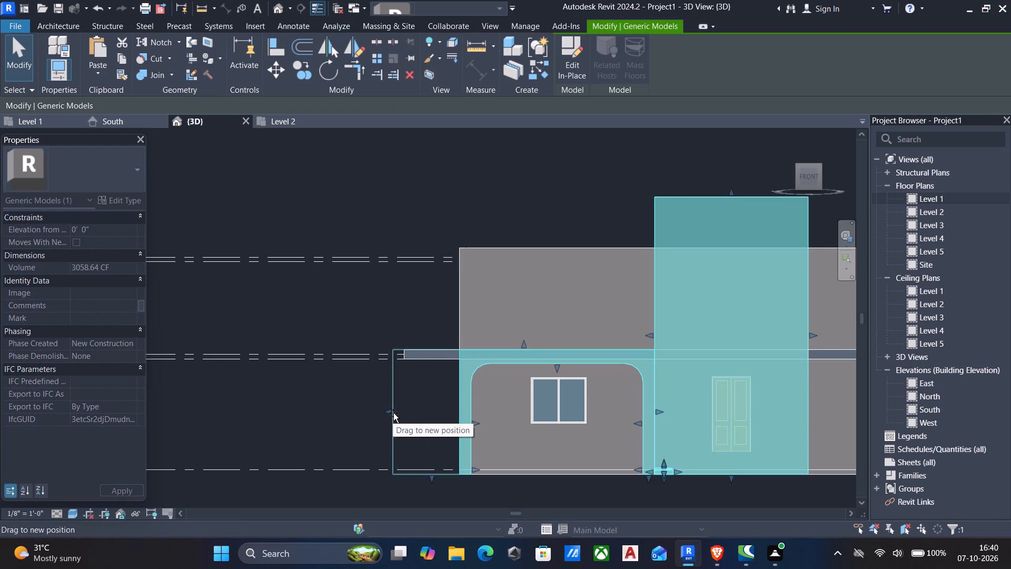
left_click_drag(393, 413, 414, 412)
scroll(414, 412, "up", 2)
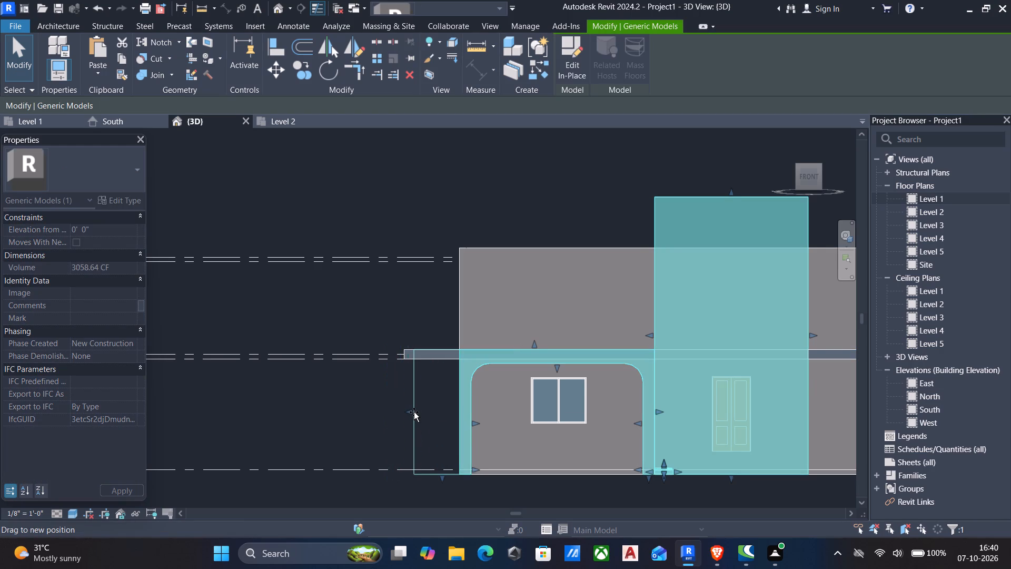
scroll(414, 412, "up", 2)
left_click_drag(414, 412, 401, 415)
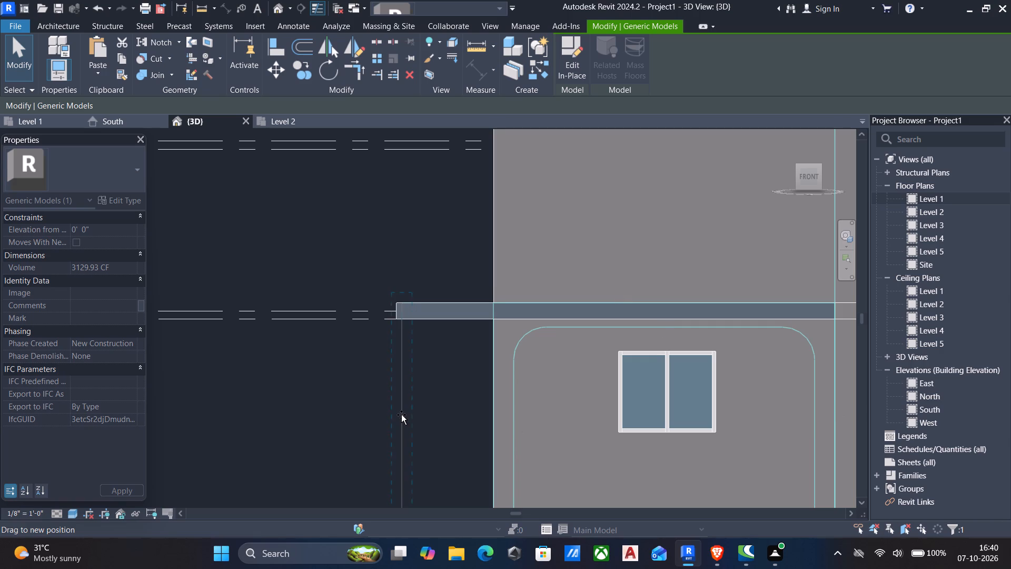
left_click_drag(401, 415, 399, 415)
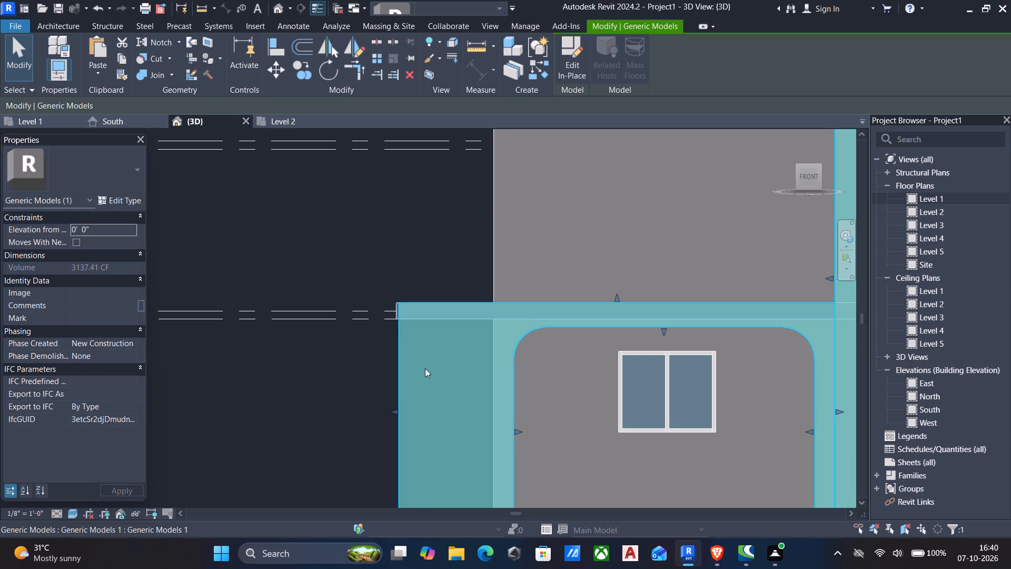
key("Escape")
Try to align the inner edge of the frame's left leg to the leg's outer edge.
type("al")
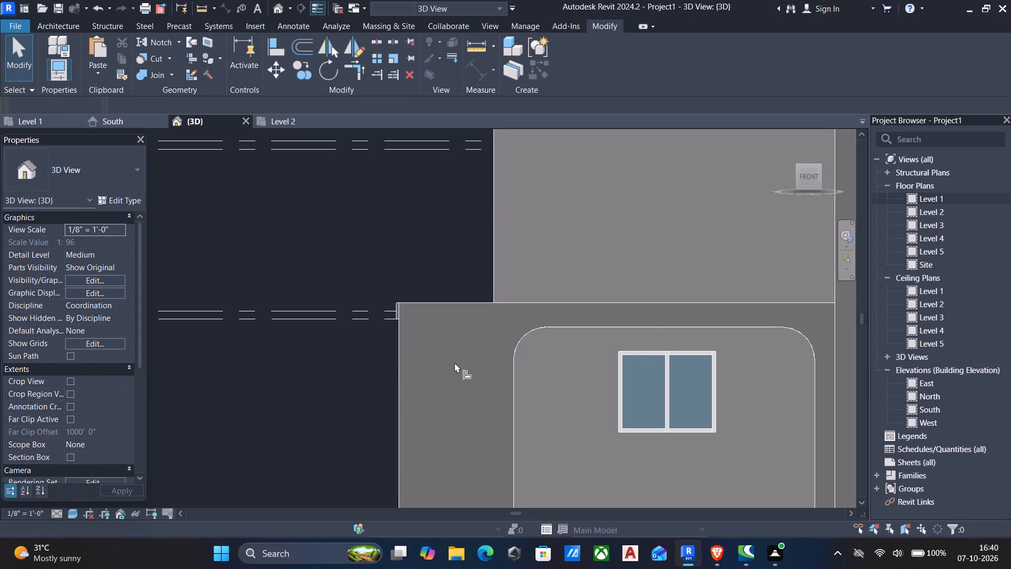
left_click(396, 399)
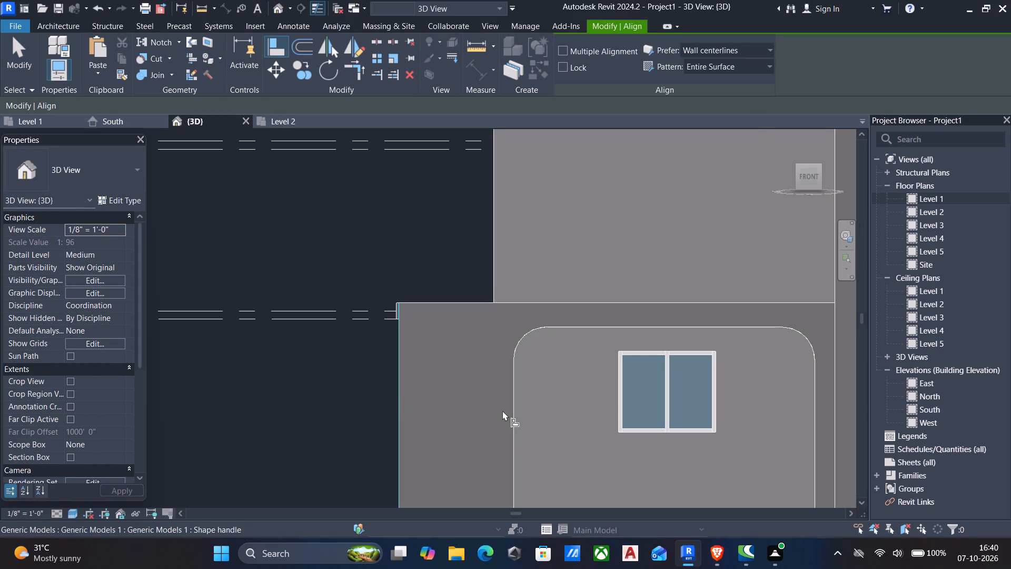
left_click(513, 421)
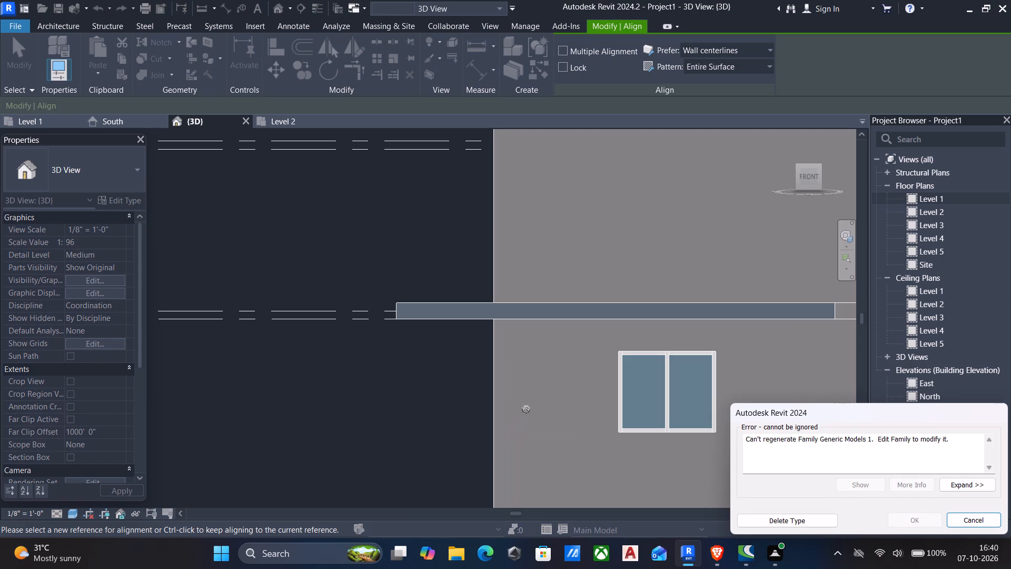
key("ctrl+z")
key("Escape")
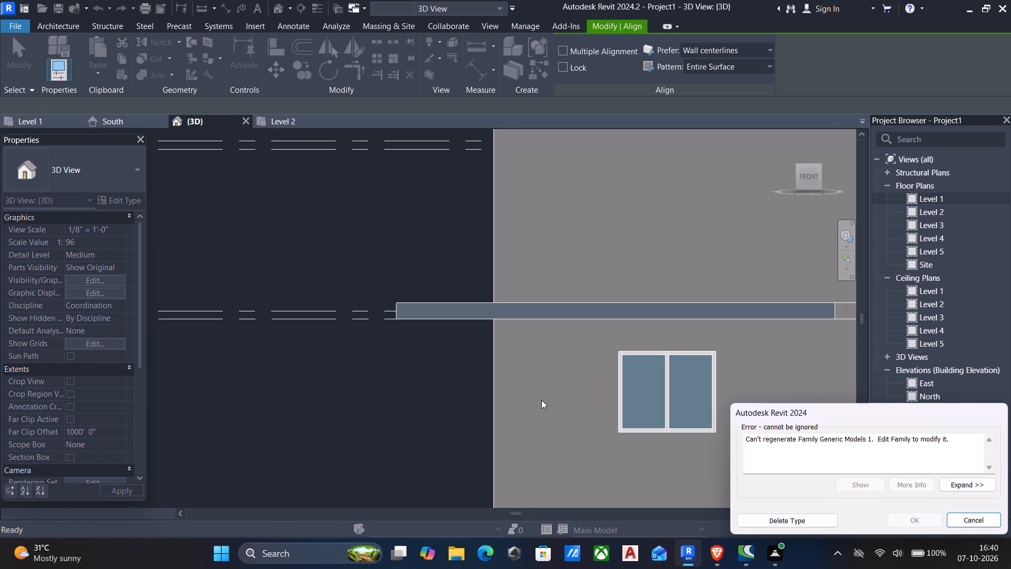
Align the outer edge of the frame's left leg with the end face of the overhanging roof.
scroll(438, 351, "up", 5)
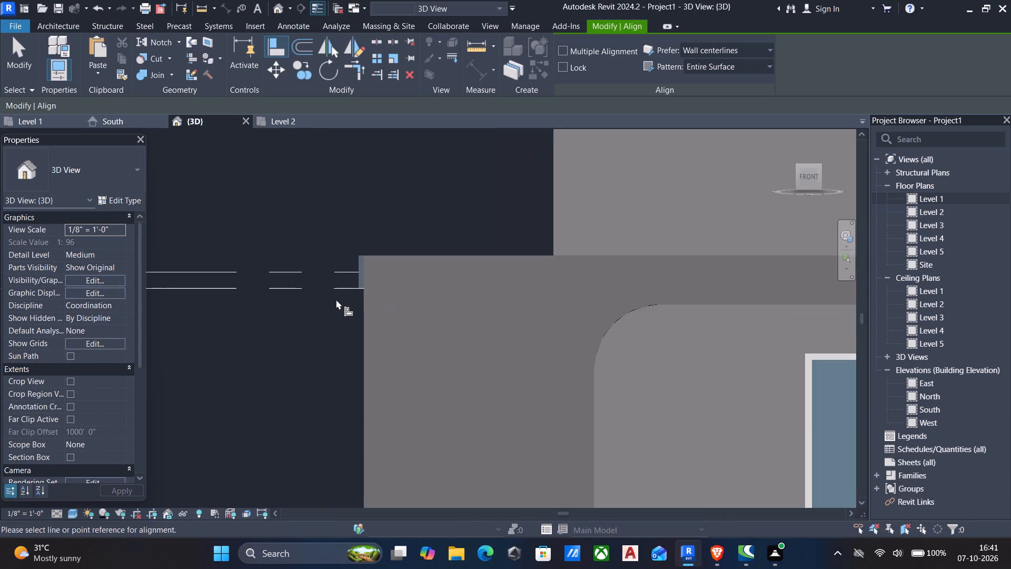
scroll(336, 297, "up", 5)
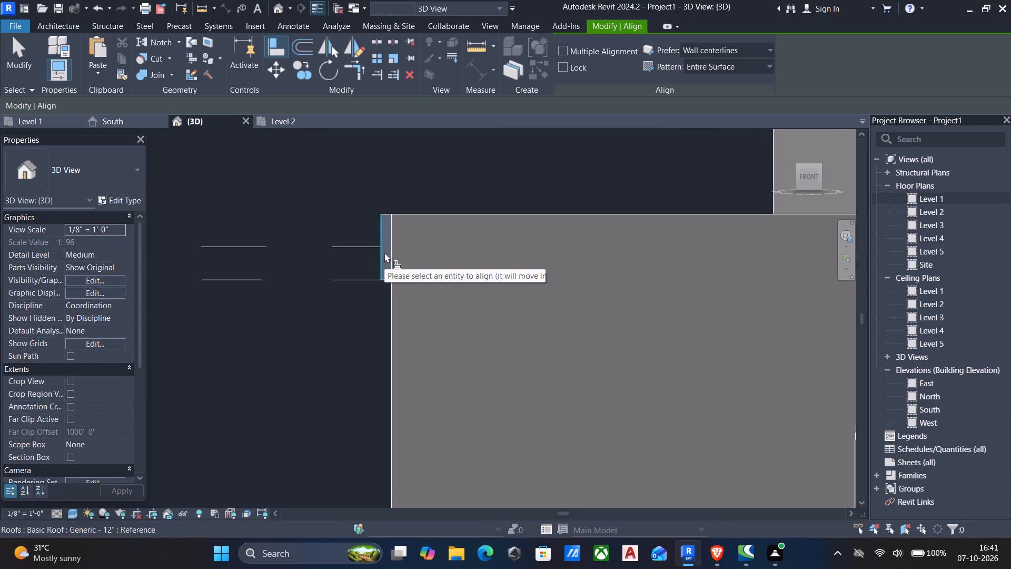
left_click(384, 252)
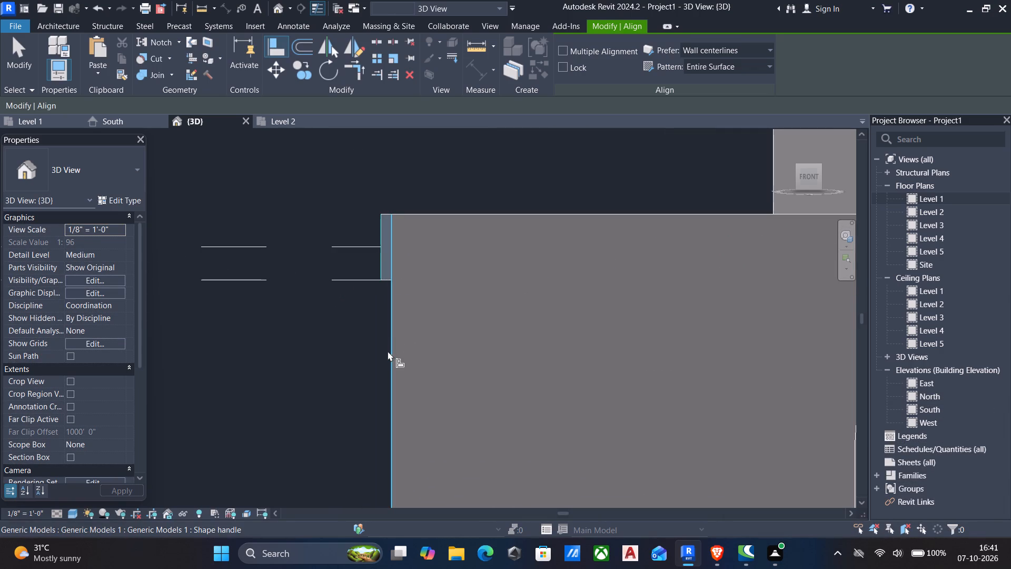
left_click(388, 351)
scroll(386, 350, "down", 14)
middle_click_drag(391, 353, 397, 348)
middle_click_drag(419, 399, 423, 388)
key("Escape")
key("grave")
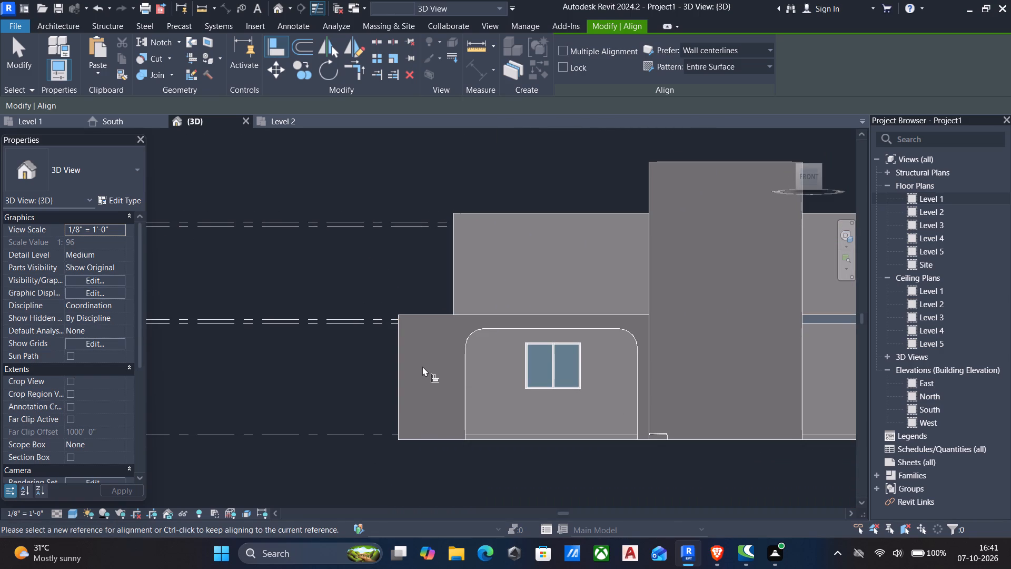
key("Escape")
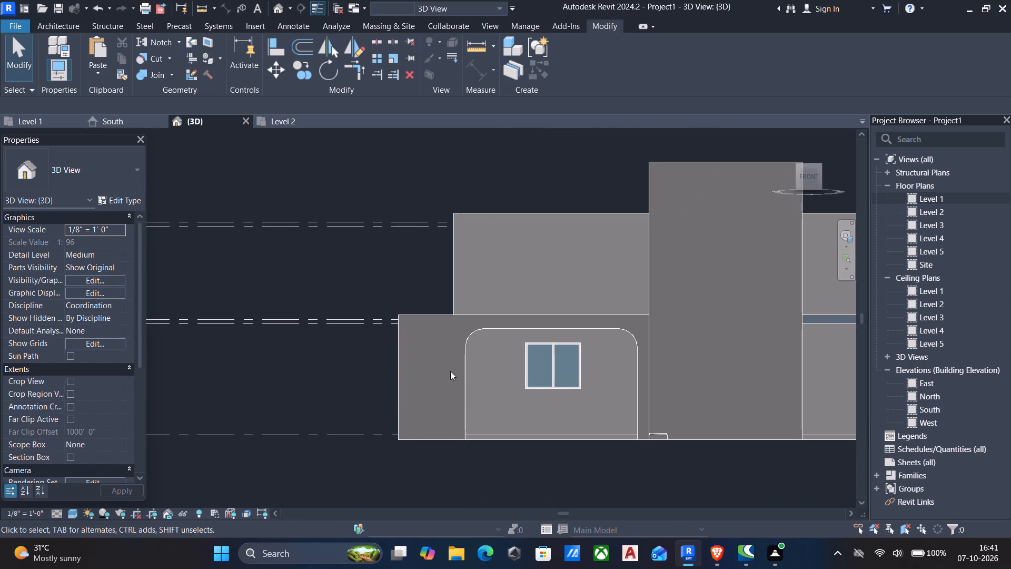
Edit the generic model in place and open the arched frame's extrusion sketch for editing.
left_click(463, 381)
left_click(572, 23)
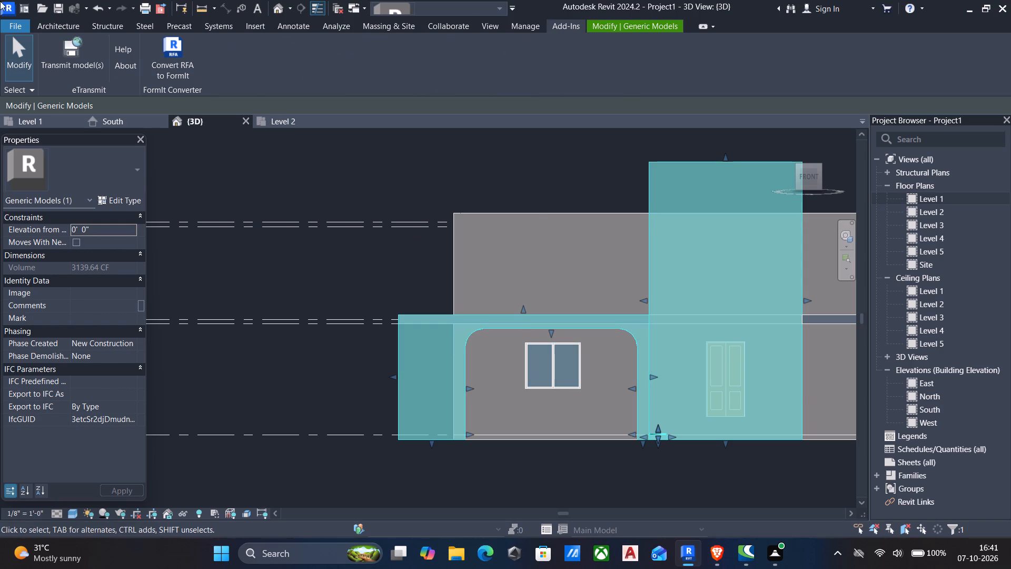
left_click(537, 27)
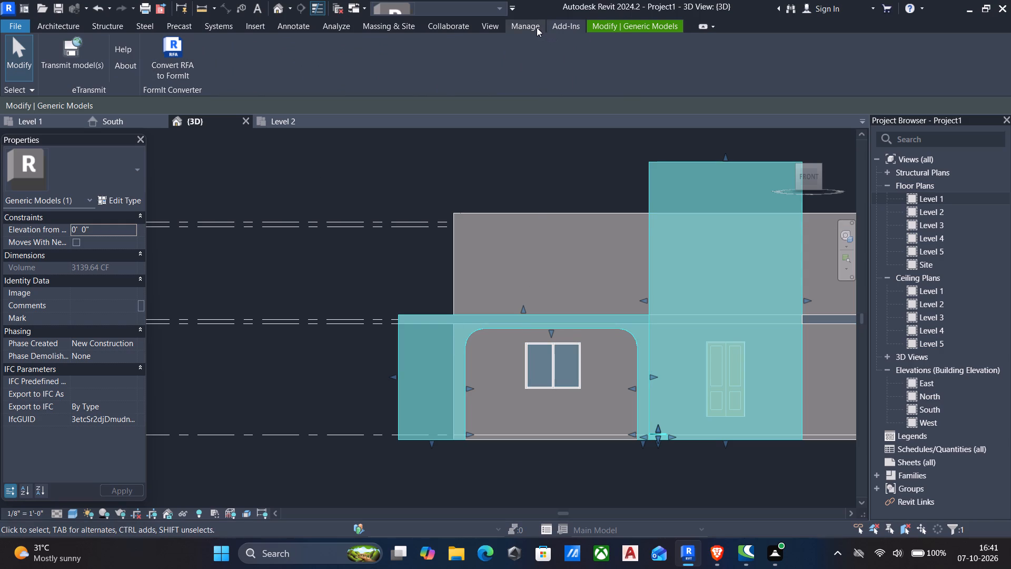
left_click(567, 22)
left_click(610, 26)
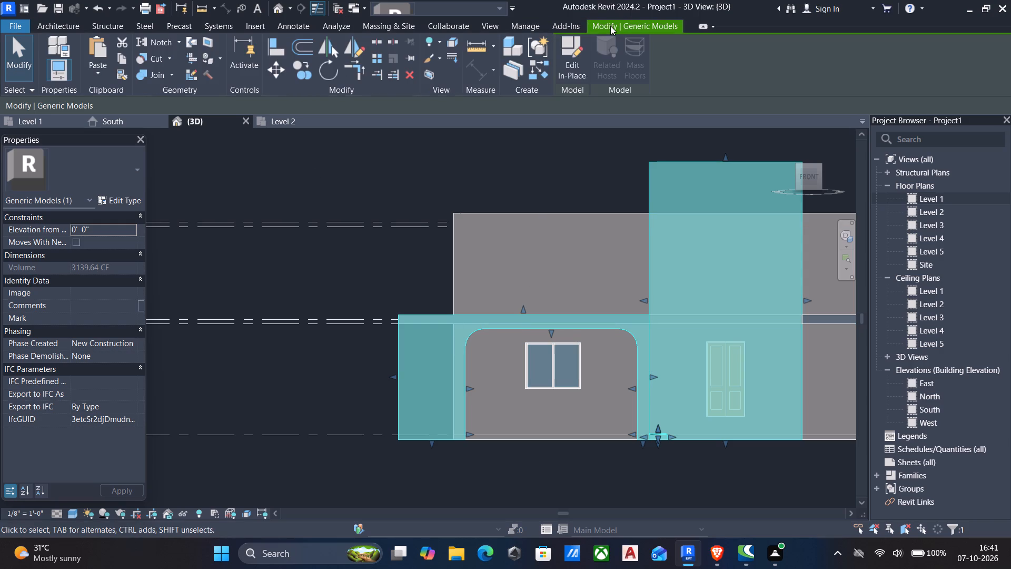
left_click(581, 66)
scroll(581, 162, "down", 2)
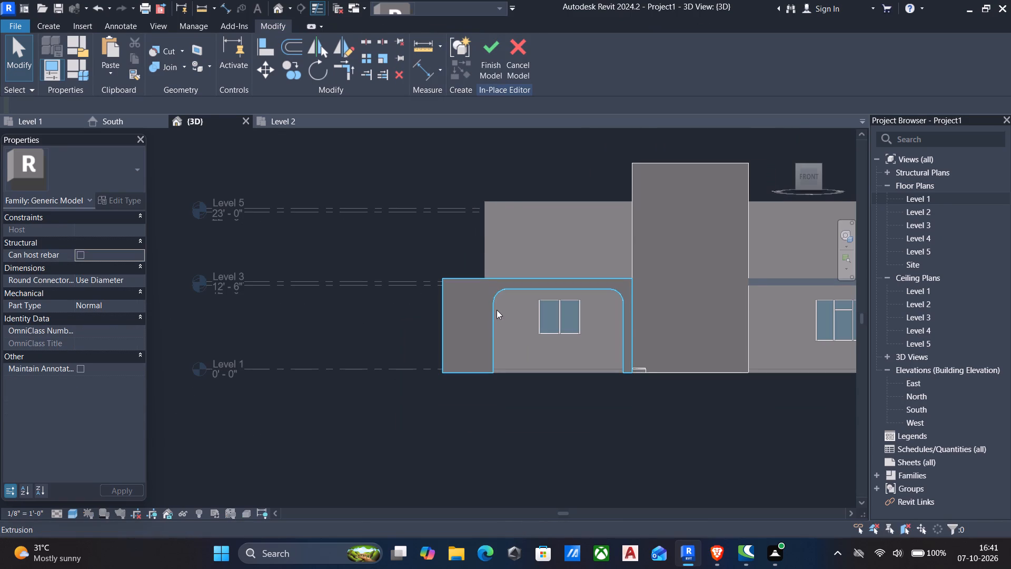
left_click(490, 313)
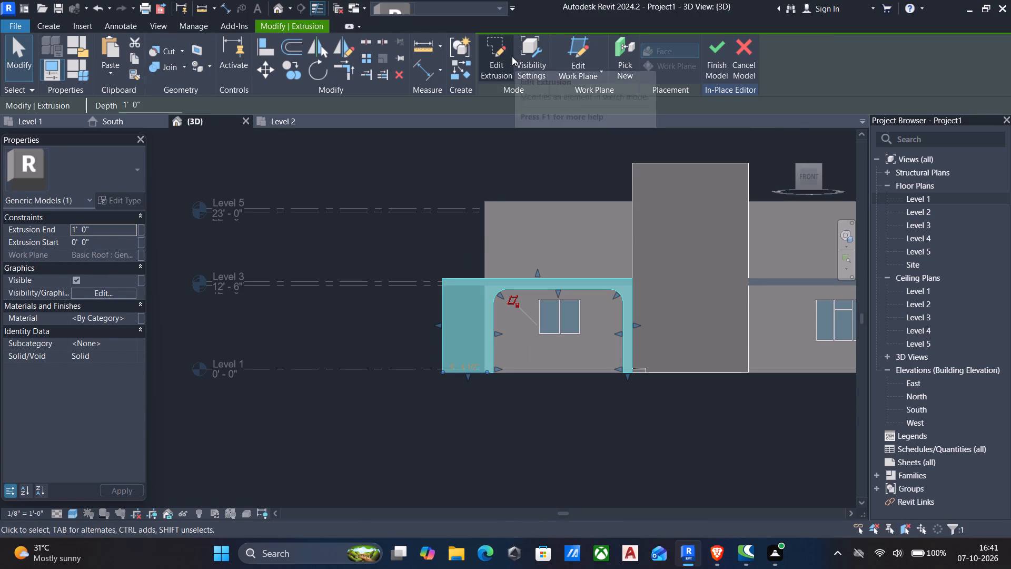
left_click(500, 61)
Move the left leg's inner vertical sketch line outward to about 24' 1 1/2" from the right leg's inner line.
scroll(483, 347, "up", 3)
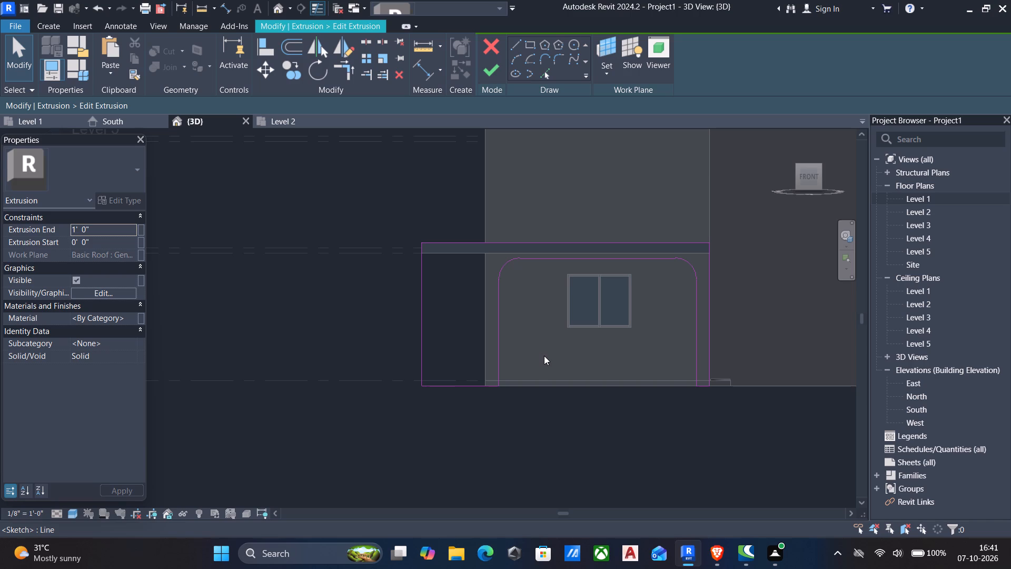
left_click(490, 323)
left_click_drag(531, 363, 472, 326)
key("Left")
key("Left")
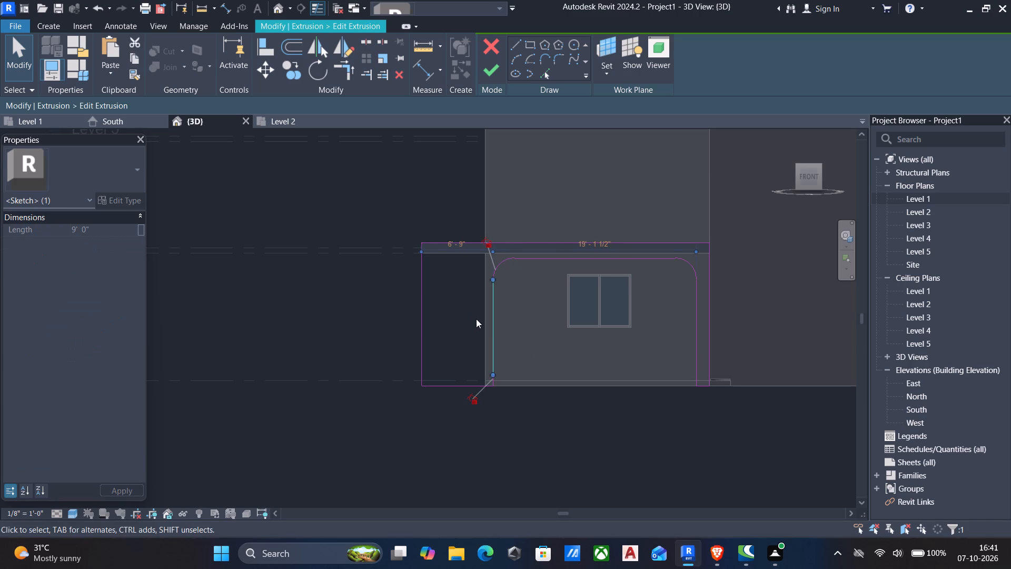
key("Left")
key("Left")
key("Left")
key("Left")
key("Left")
key("Left")
key("Left")
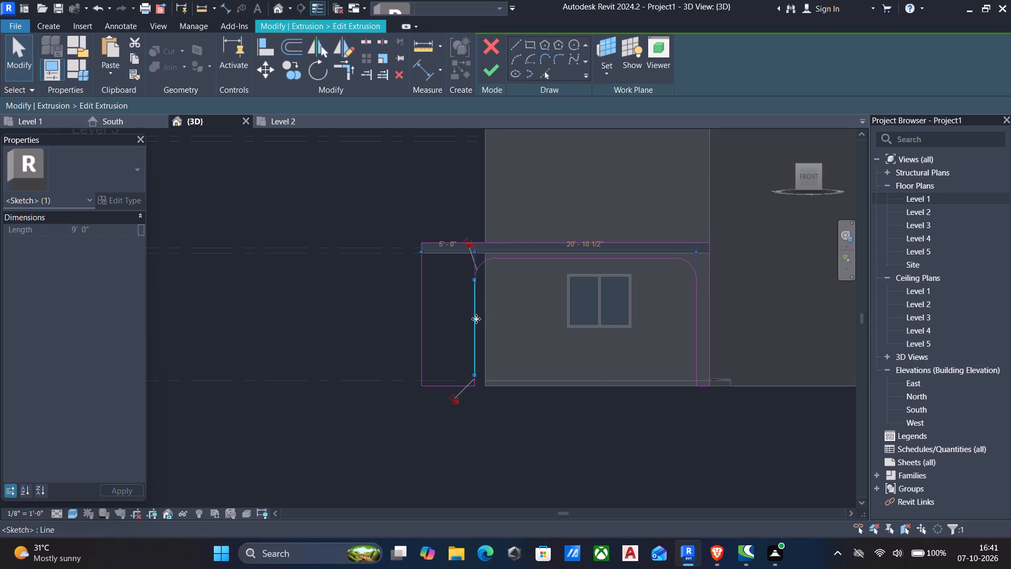
key("Left")
key("Left")
key("Left")
key("Left")
key("Left")
key("Left")
key("Left")
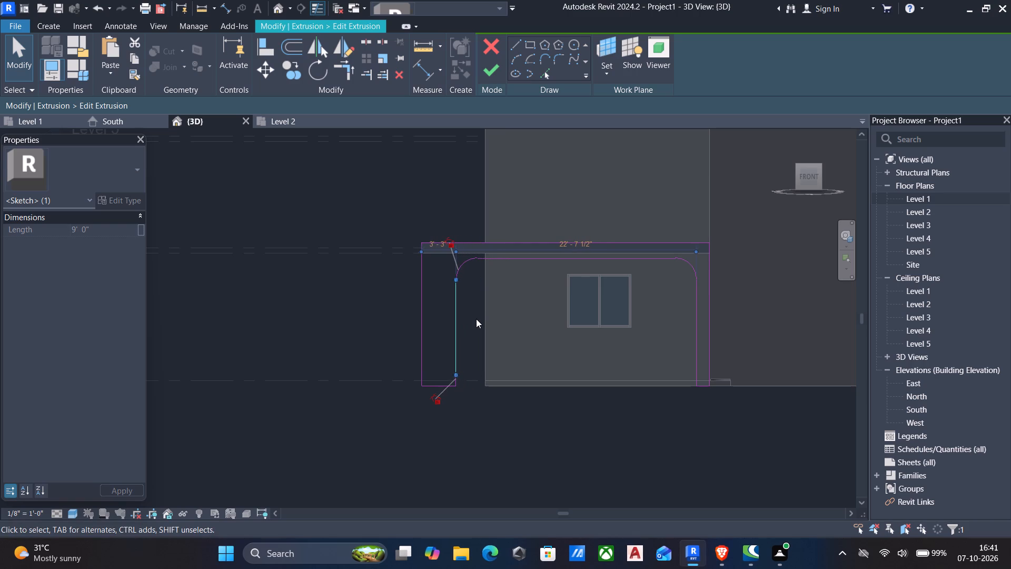
key("Left")
key("Left")
key("Left")
key("Left")
key("Left")
key("Left")
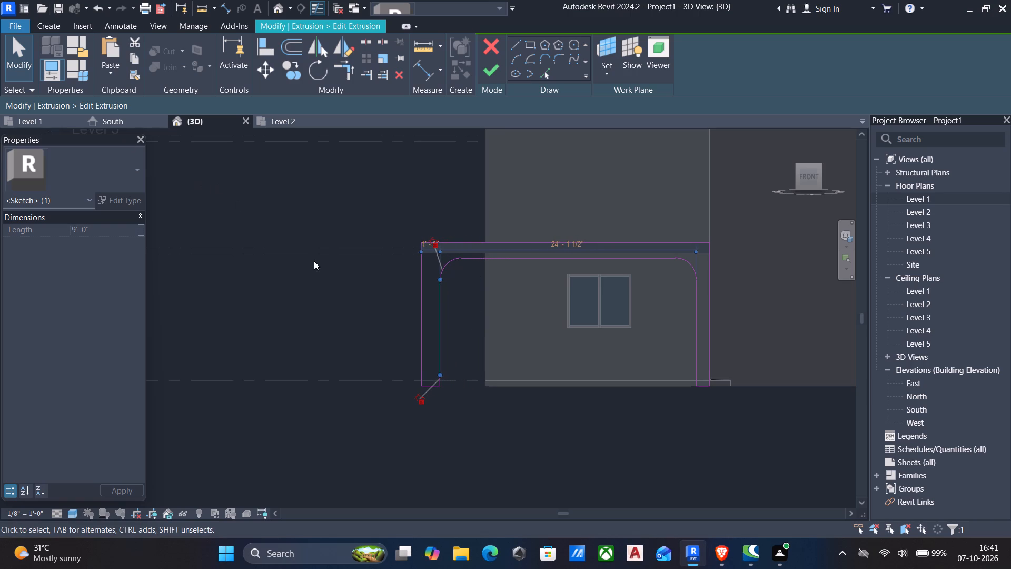
Fine-tune the left leg's inner sketch line to about 1' 3 1/4" from the frame's outer edge.
scroll(544, 328, "up", 5)
scroll(316, 205, "up", 5)
key("Left")
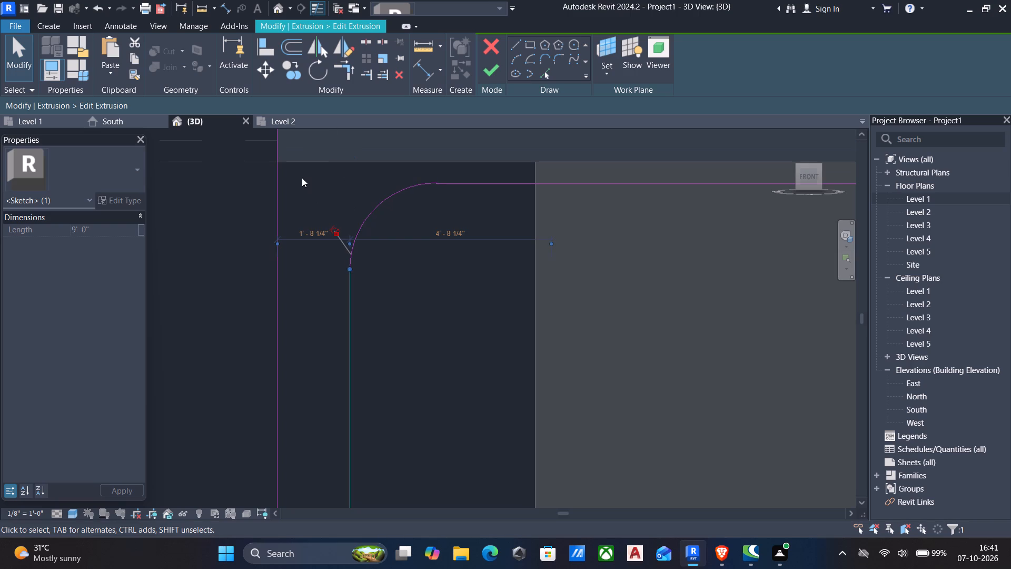
key("Left")
scroll(302, 178, "down", 5)
key("Left")
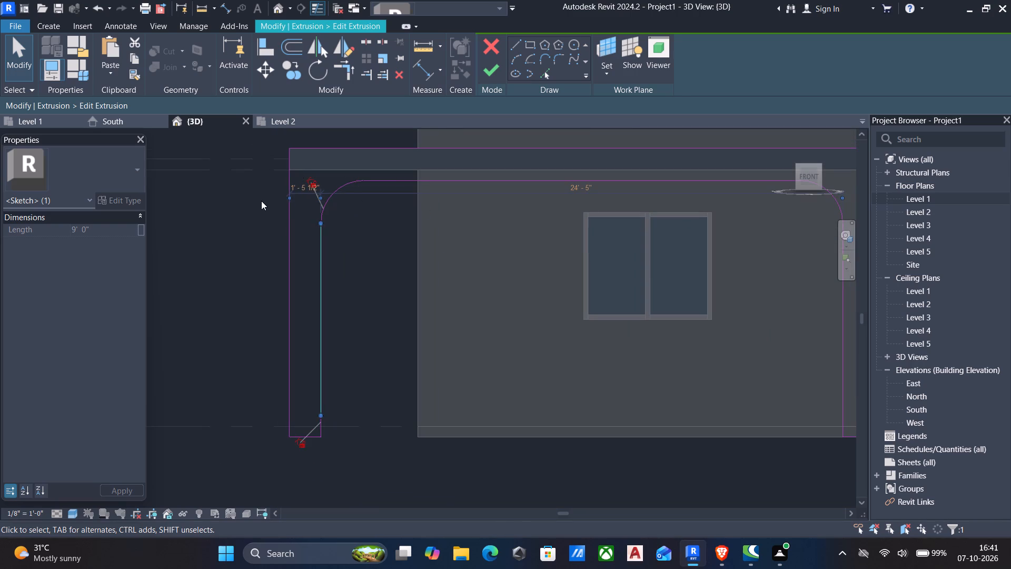
scroll(253, 210, "up", 5)
key("Left")
key("Left")
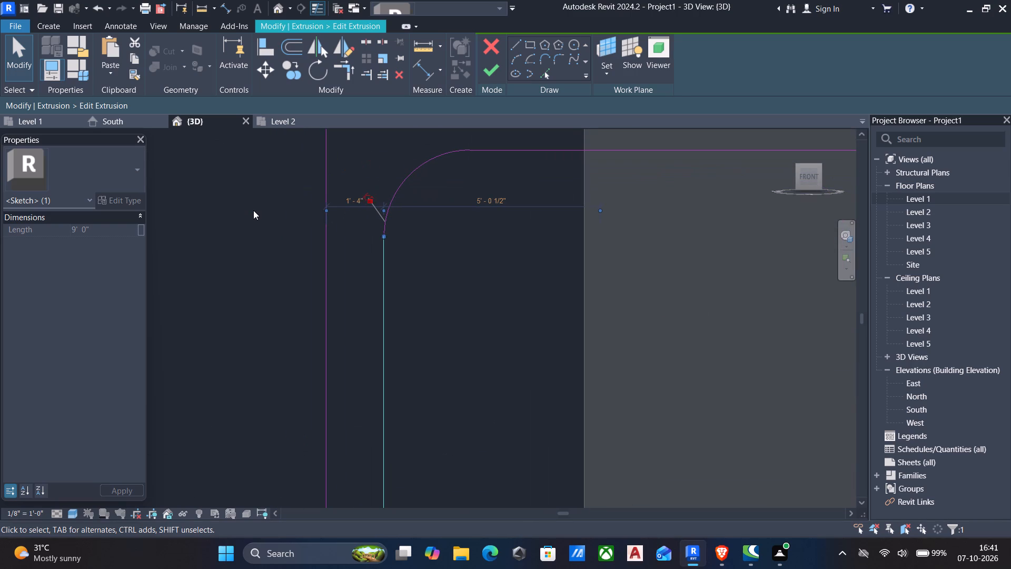
key("Left")
key("Left")
key("Left")
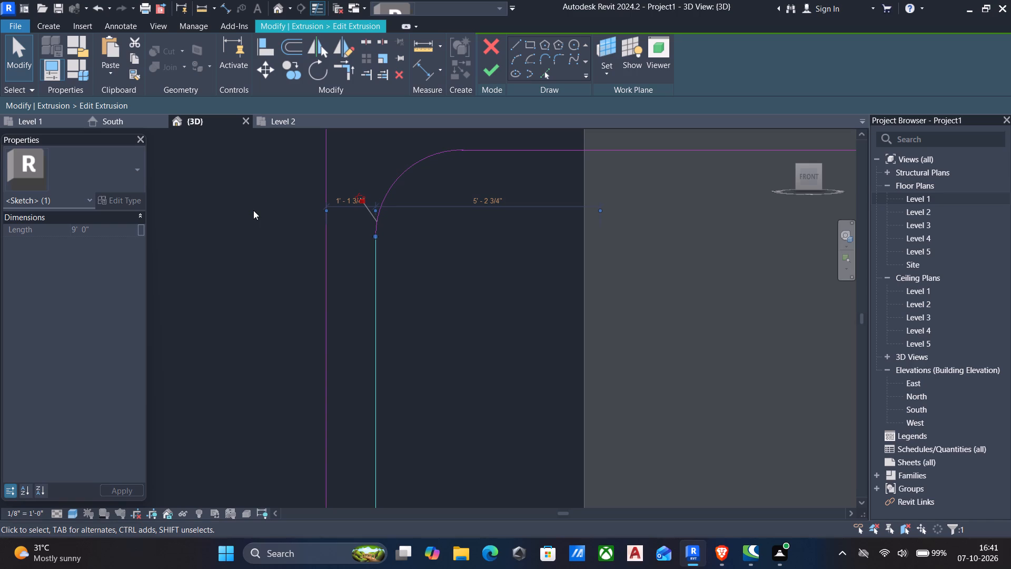
key("Right")
key("Right")
left_click(253, 210)
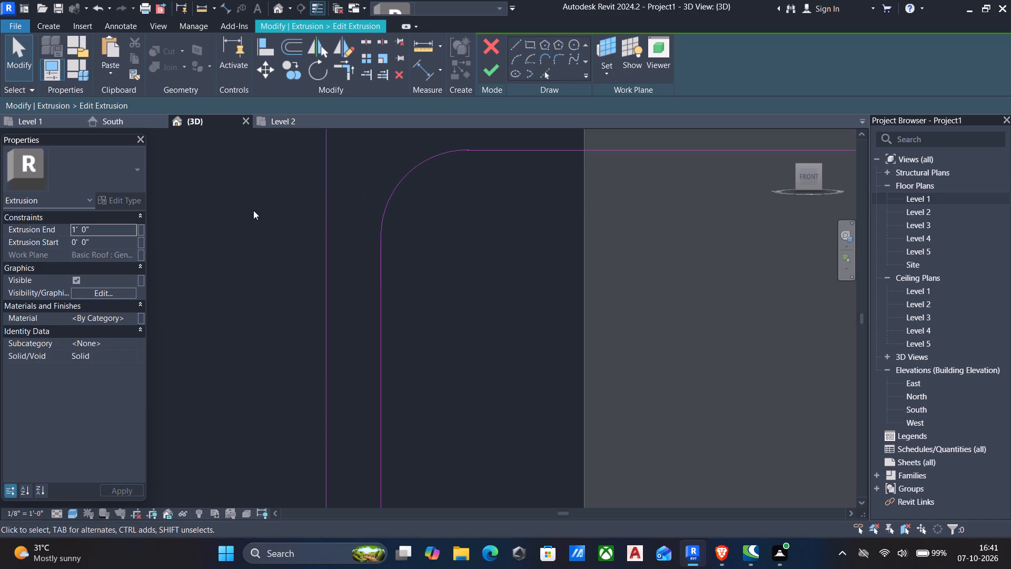
Set the distance between the left leg's inner sketch line and the frame's outer edge to 1' 3".
left_click(384, 260)
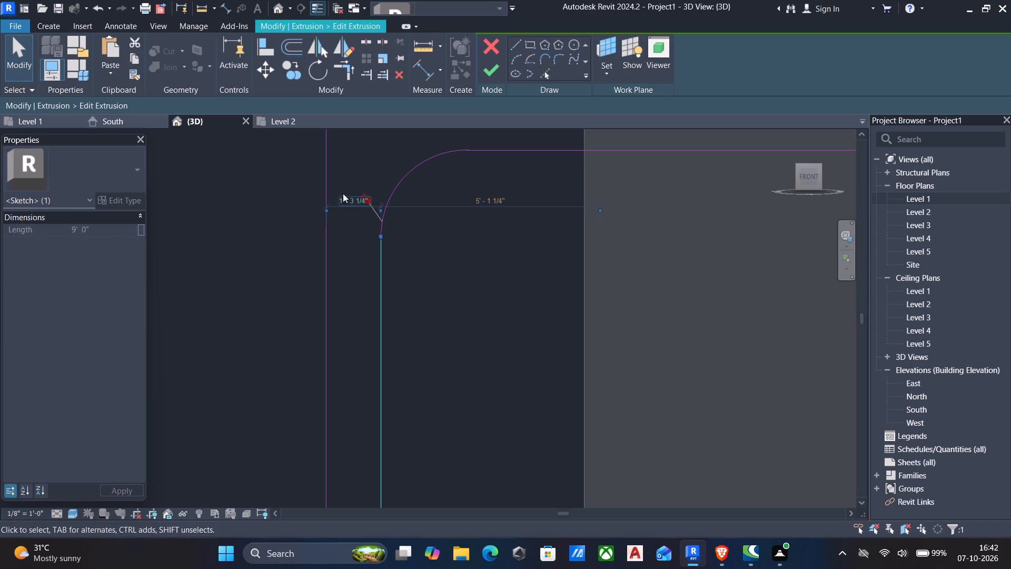
scroll(356, 212, "up", 5)
key("Left")
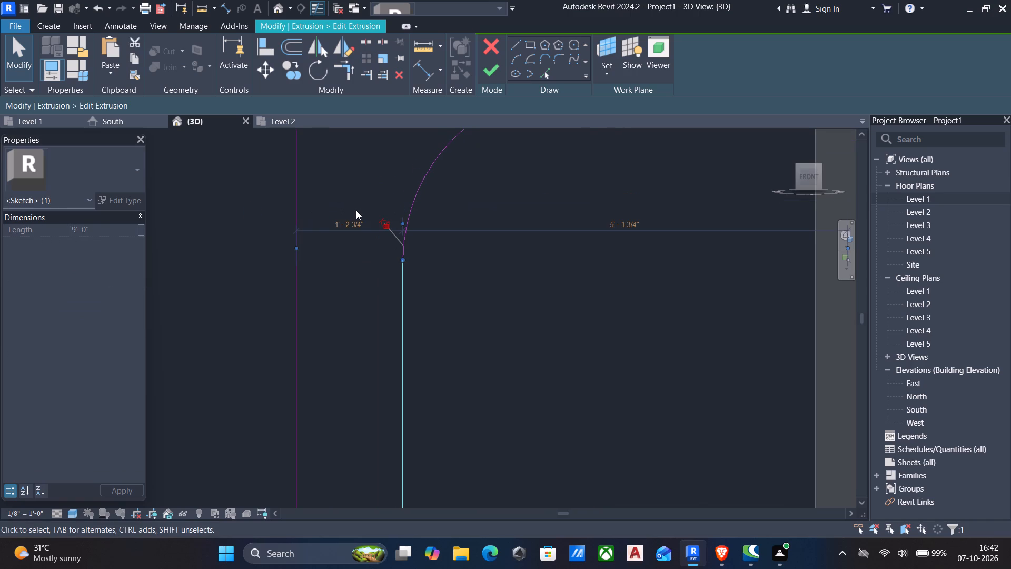
key("Right")
scroll(344, 226, "up", 5)
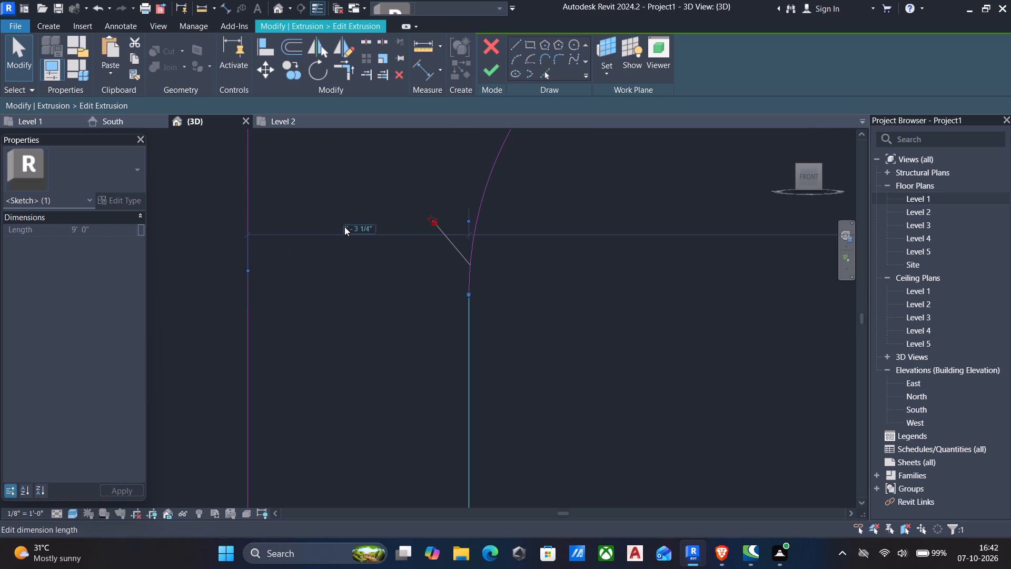
scroll(344, 227, "up", 5)
key("Left")
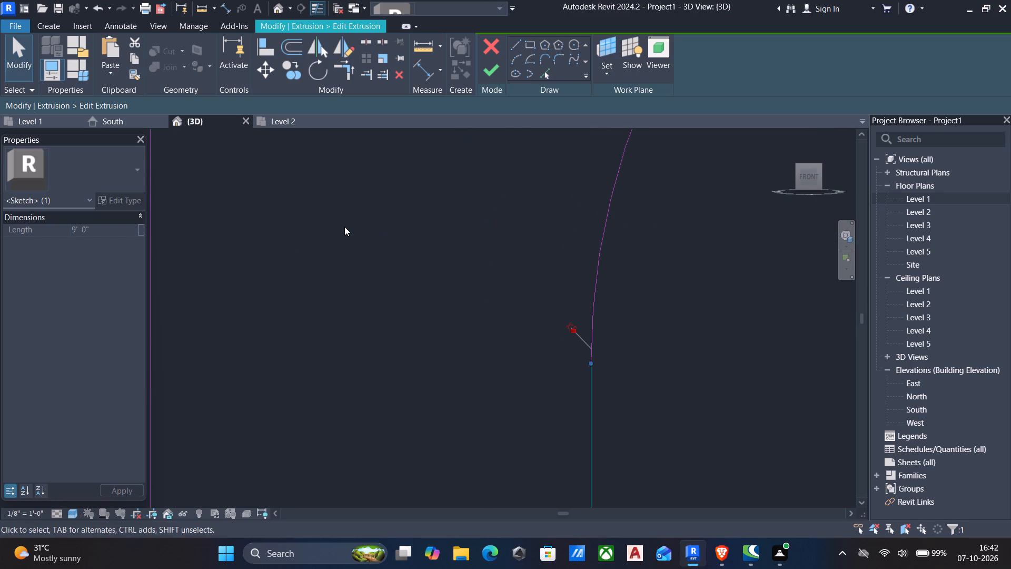
scroll(344, 227, "down", 10)
middle_click(346, 335)
scroll(346, 338, "down", 3)
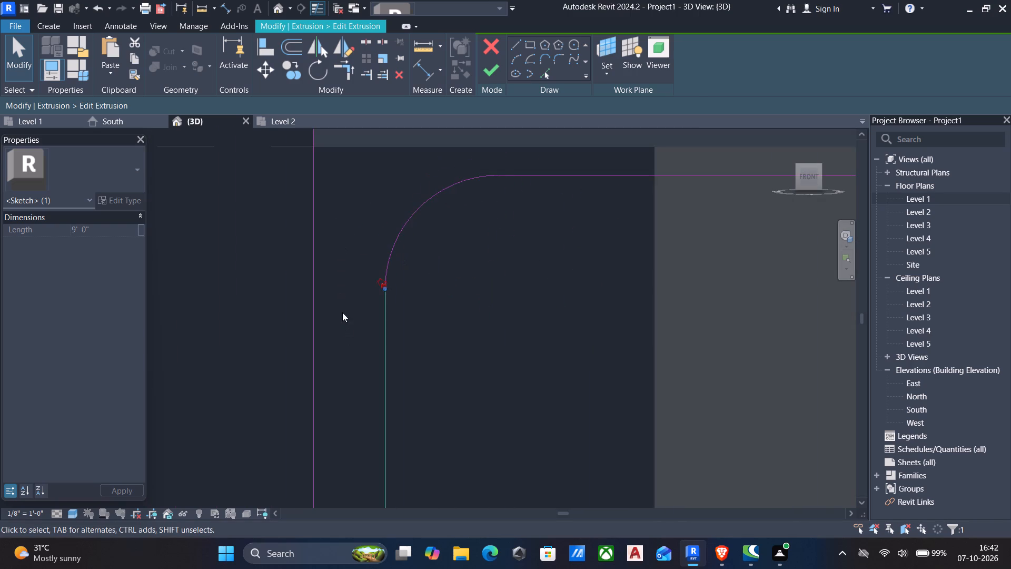
scroll(340, 291, "down", 4)
key("Right")
scroll(334, 260, "up", 5)
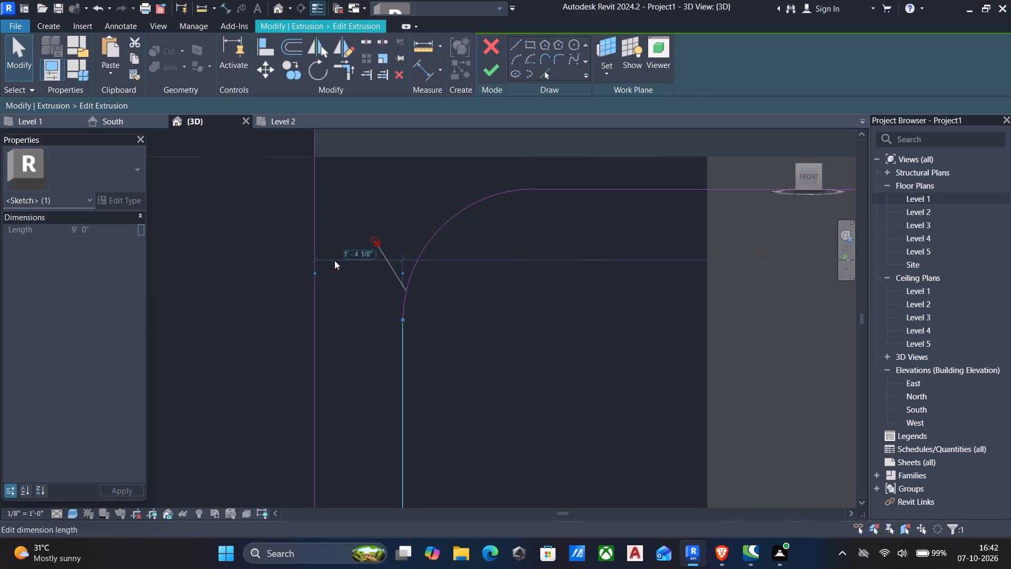
left_click(361, 252)
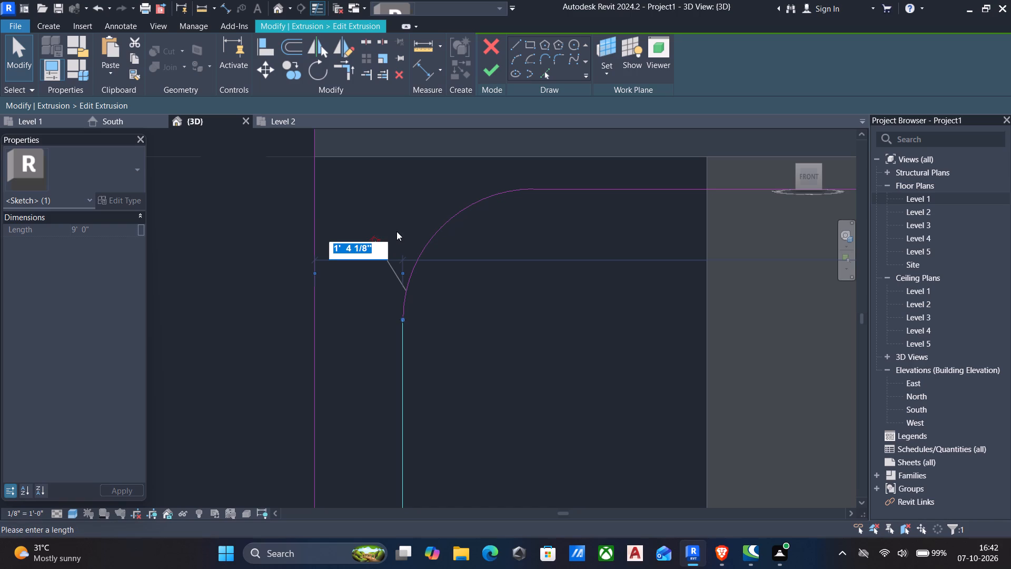
type("1'3\"")
left_click(461, 308)
key("Return")
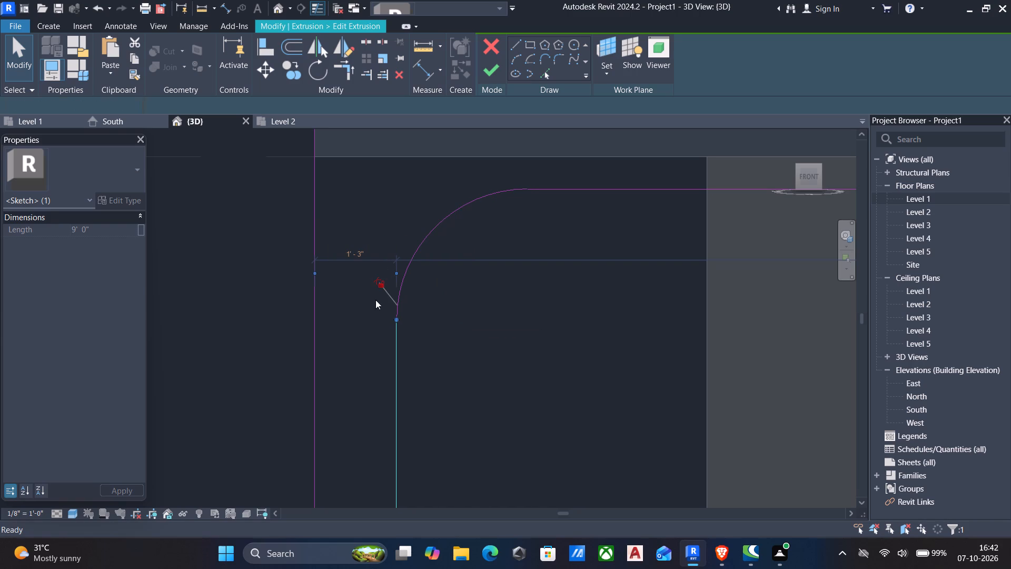
left_click(395, 357)
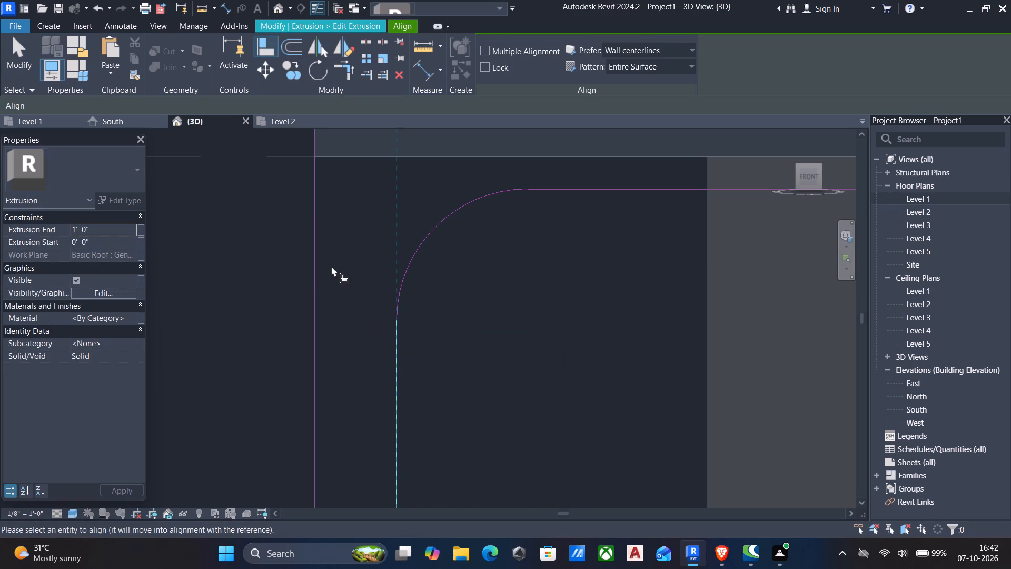
key("Escape")
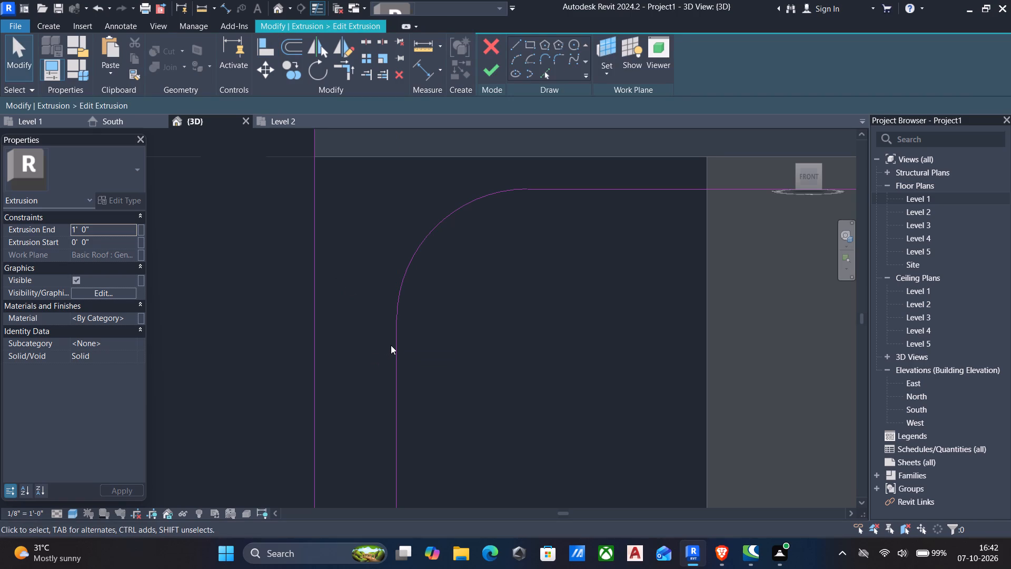
left_click(391, 344)
scroll(380, 328, "down", 4)
scroll(360, 283, "up", 5)
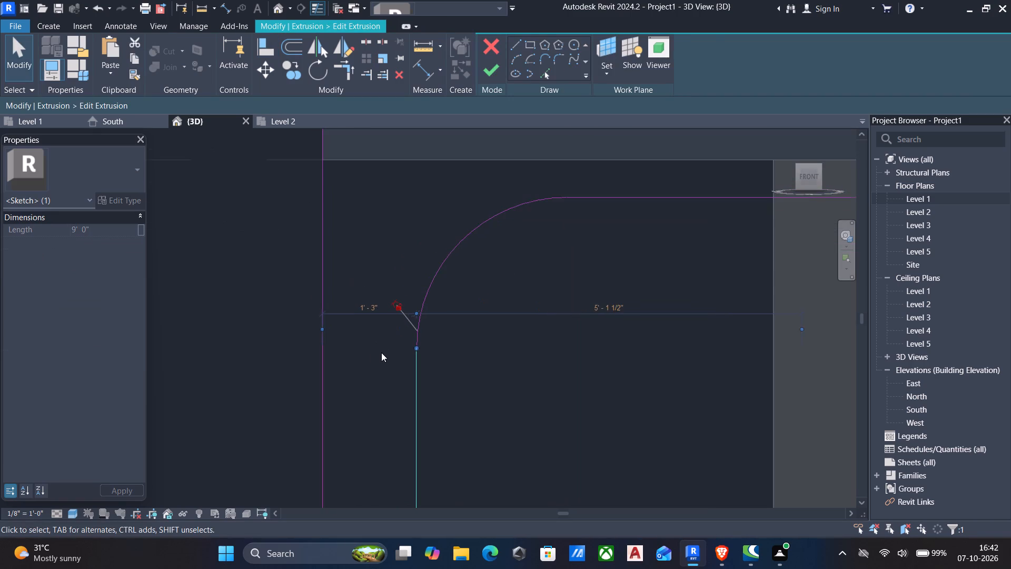
scroll(381, 353, "up", 5)
Finish the arched frame's extrusion sketch and complete the in-place model.
left_click(500, 77)
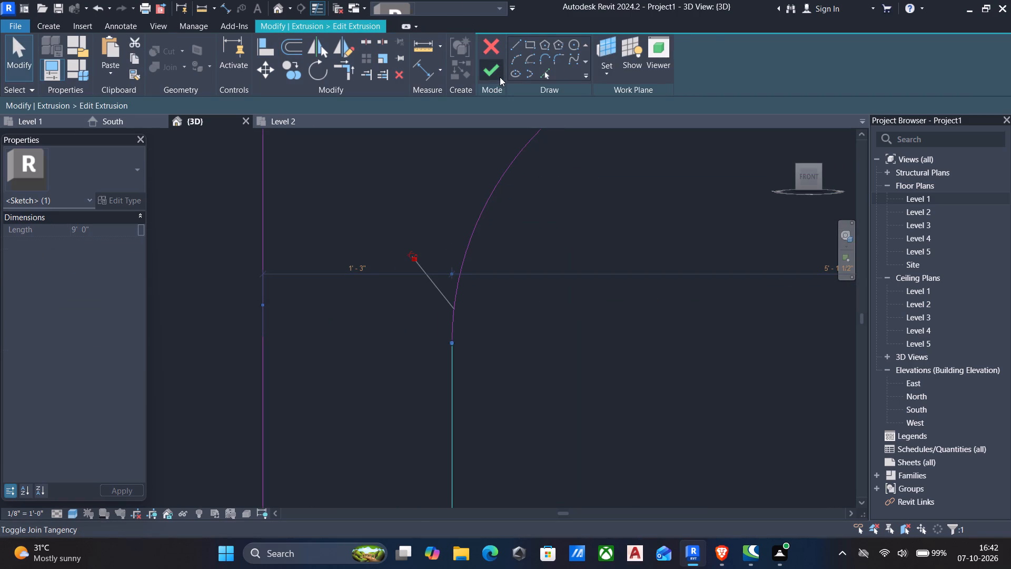
scroll(464, 145, "down", 6)
scroll(456, 192, "down", 11)
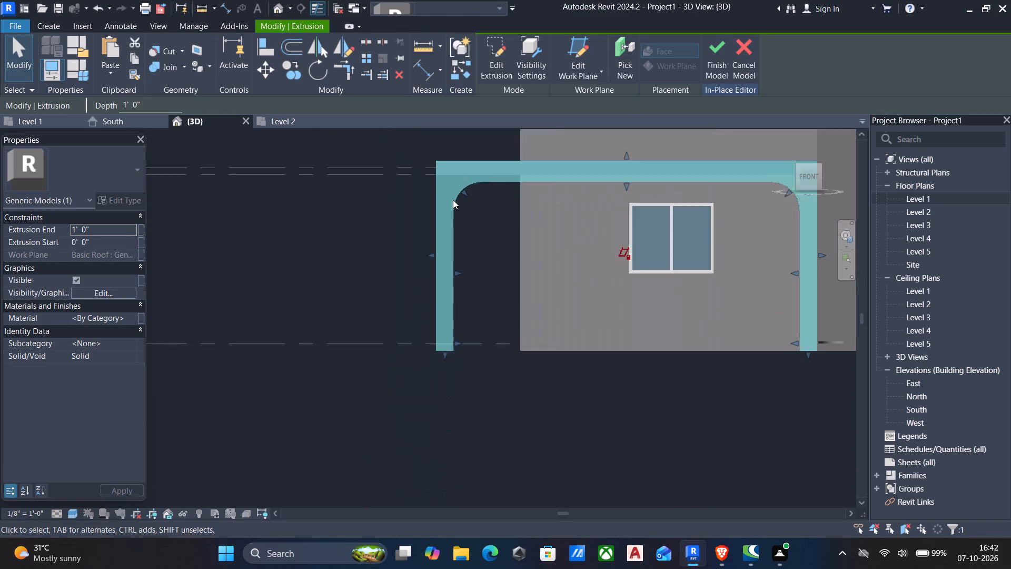
scroll(453, 200, "down", 2)
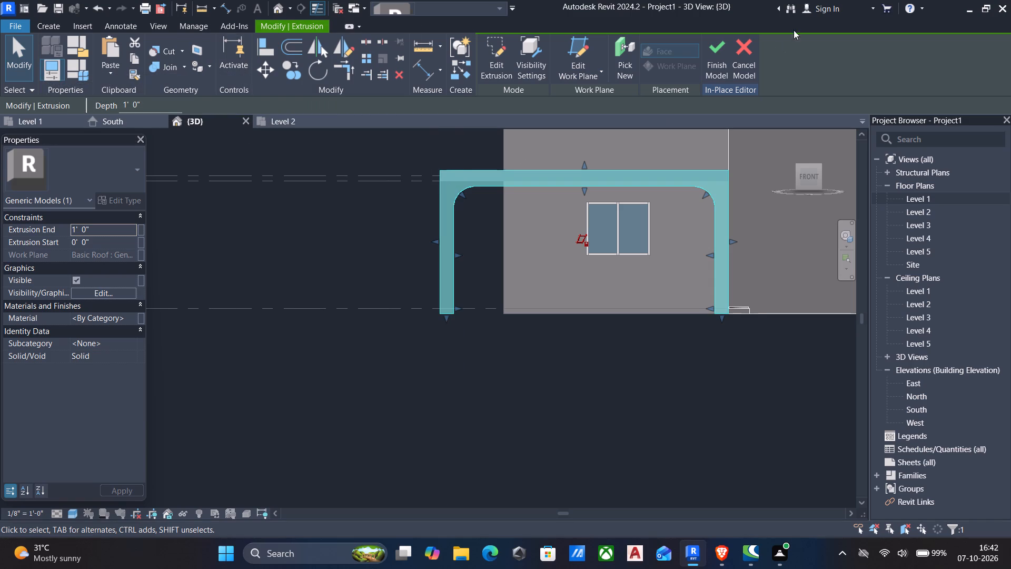
left_click(715, 51)
Examine the widened arched frame against the overhanging roof from the side and the front.
scroll(489, 246, "down", 4)
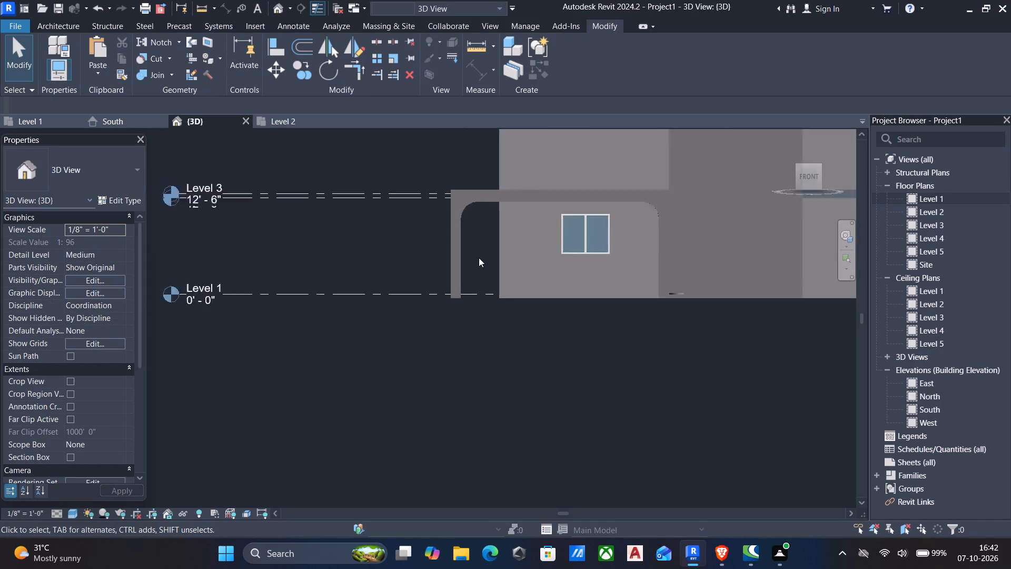
scroll(479, 258, "down", 7)
scroll(476, 398, "down", 1)
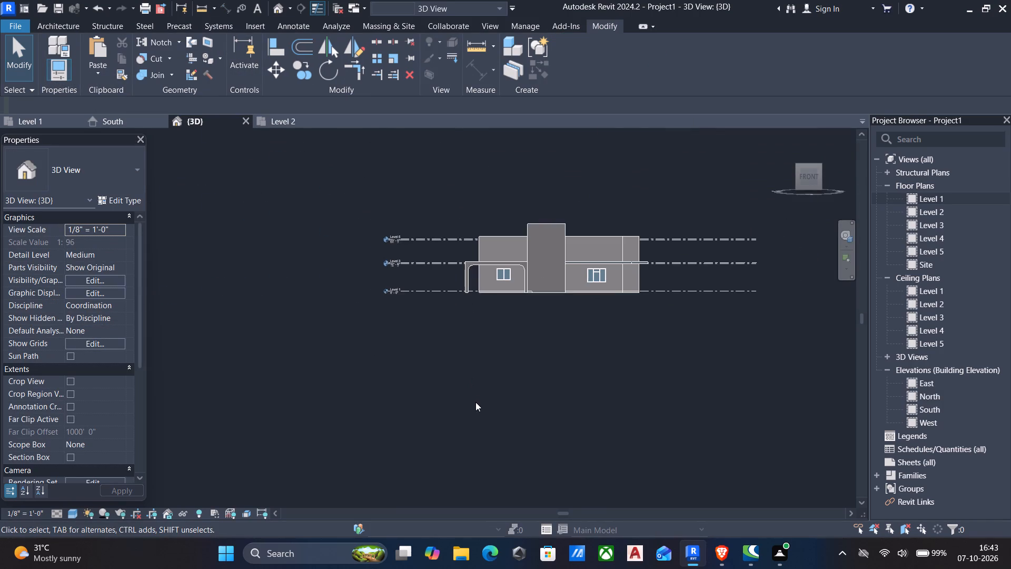
middle_click_drag(475, 403, 729, 469, "shift")
scroll(637, 362, "up", 4)
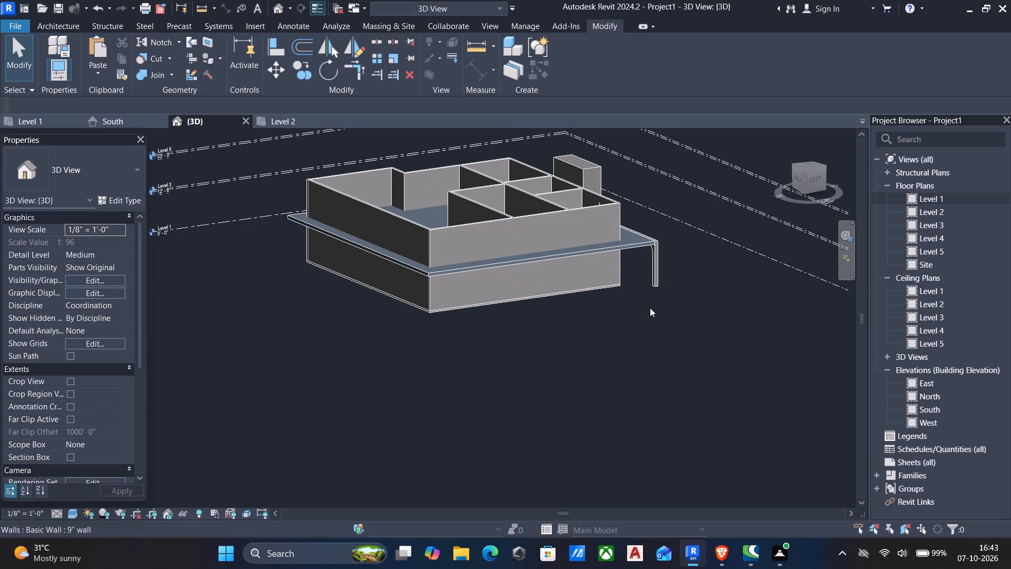
scroll(648, 316, "down", 3)
middle_click_drag(650, 323, 434, 309, "shift")
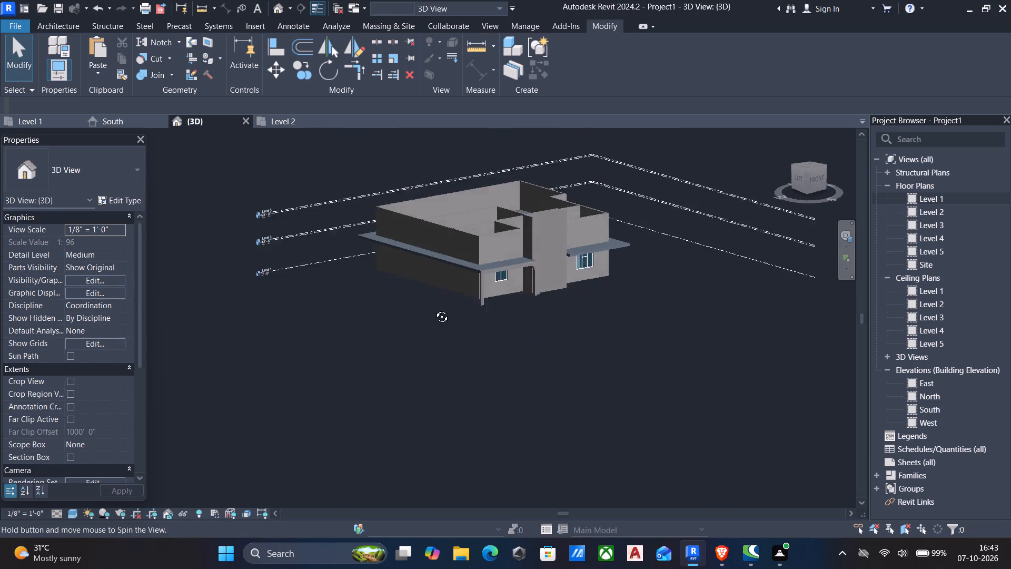
middle_click_drag(434, 309, 408, 303, "shift")
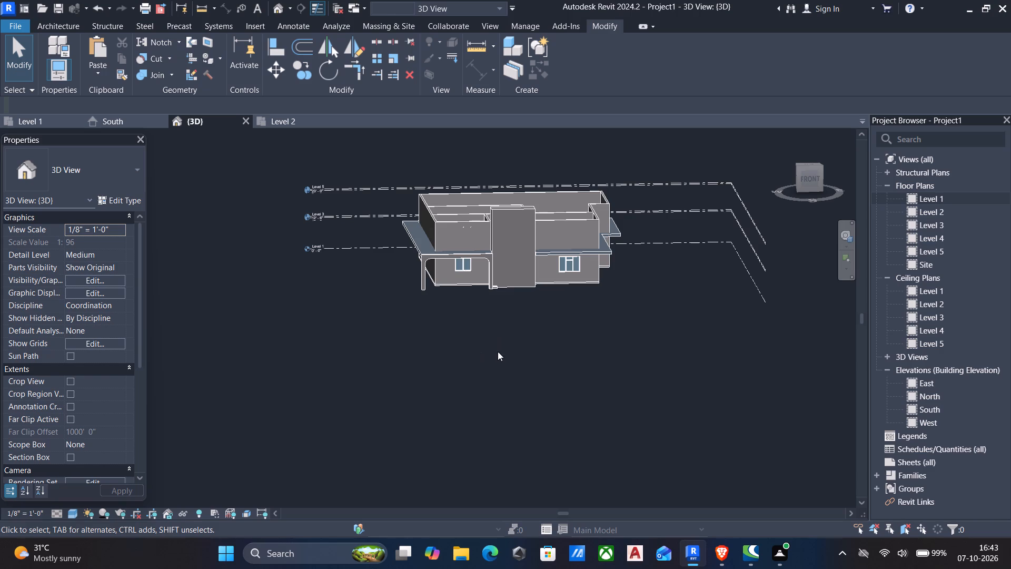
scroll(552, 250, "up", 5)
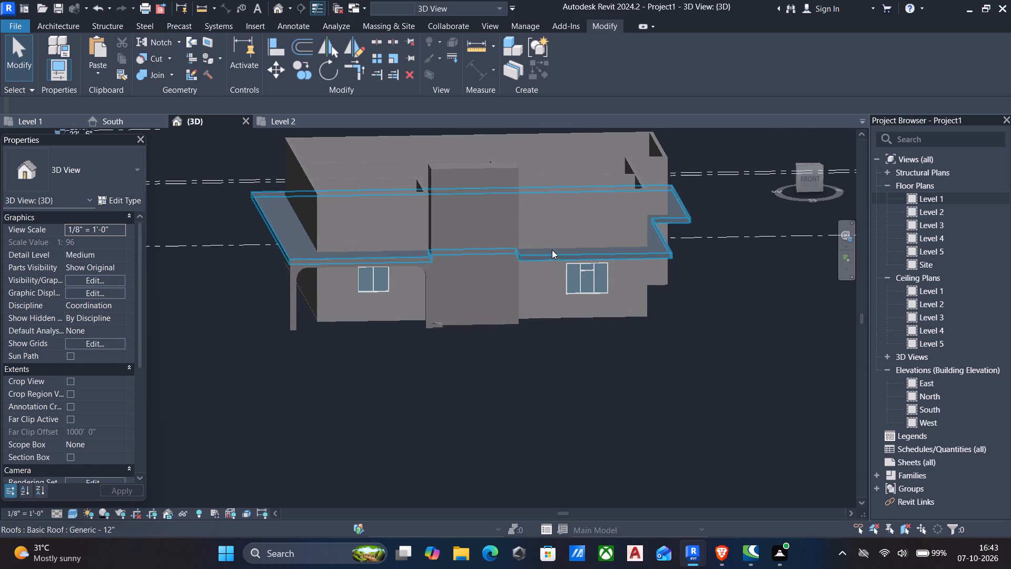
Edit the generic model in place and start a new extrusion on the roof's front edge face, on the tower's other side from the arched frame.
left_click(429, 315)
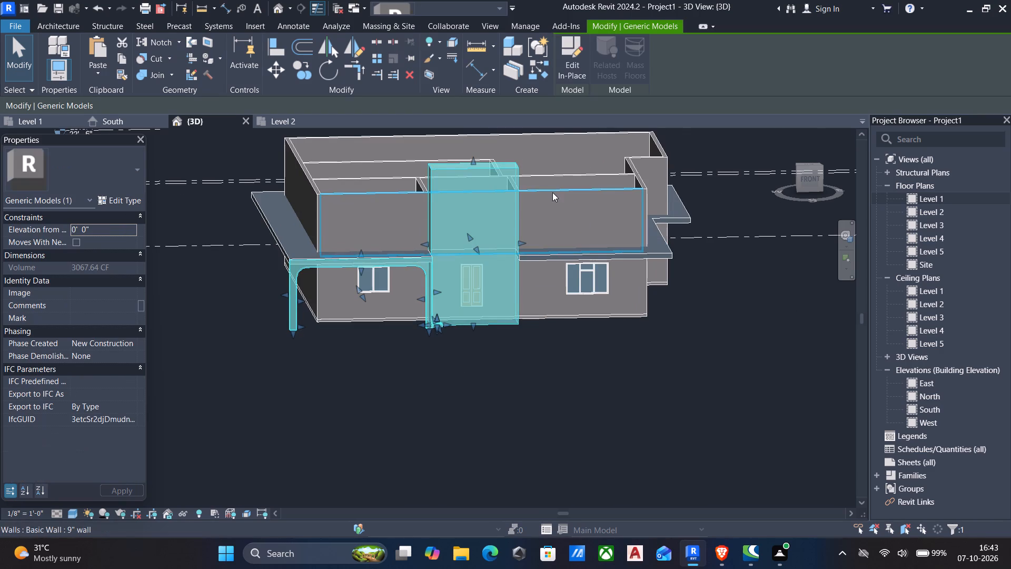
left_click(577, 60)
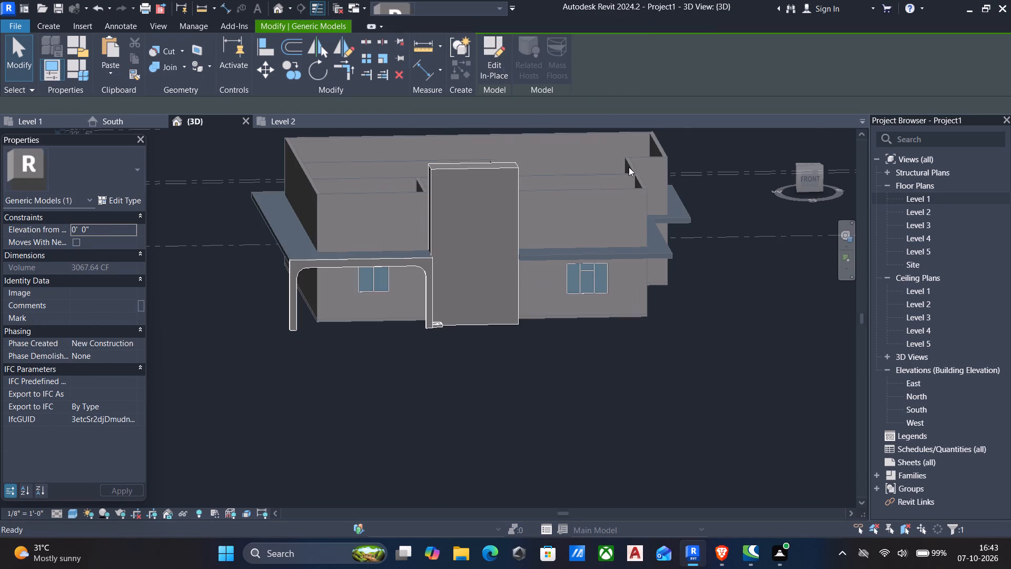
left_click(54, 23)
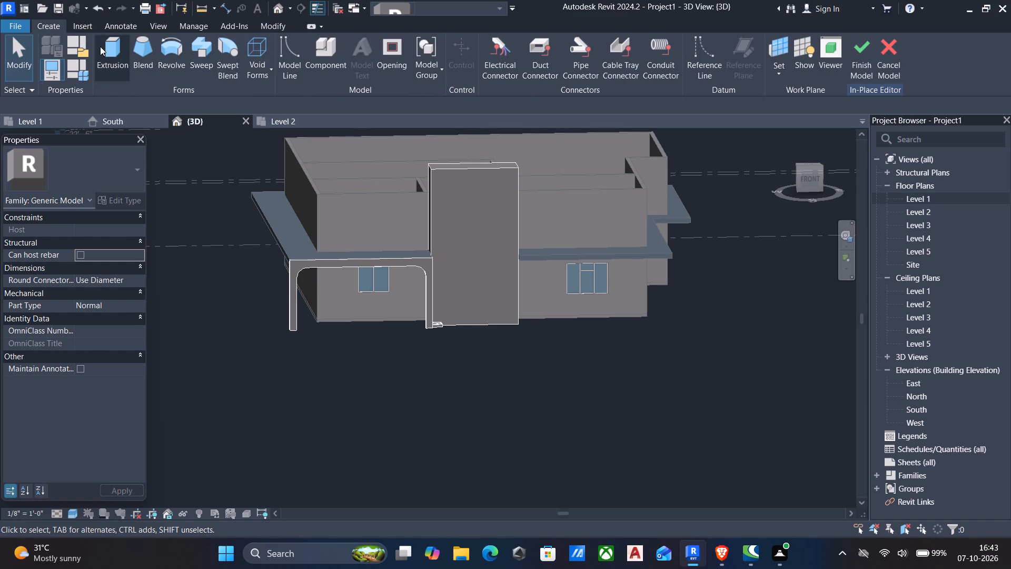
left_click(105, 48)
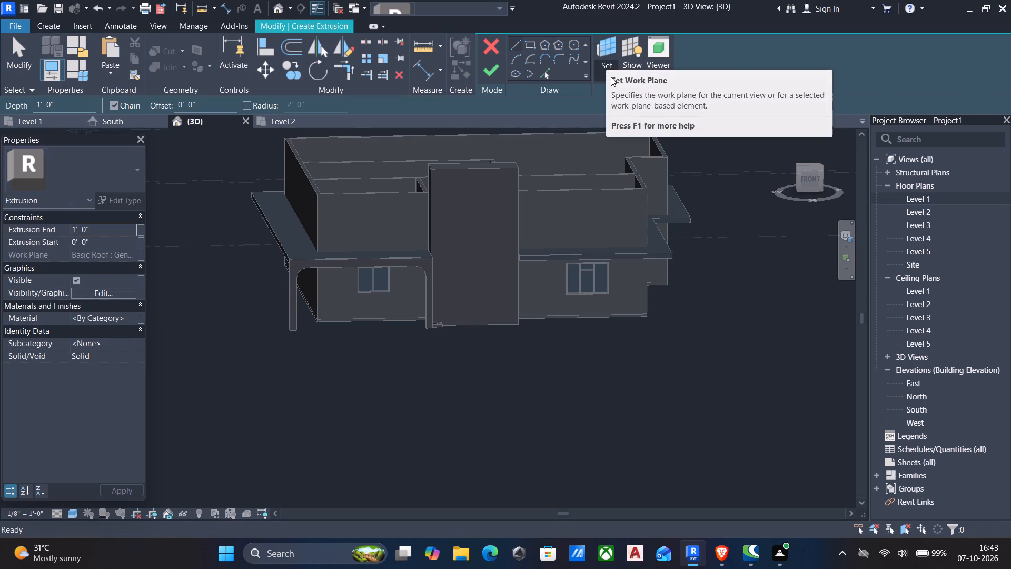
left_click(611, 77)
left_click(637, 130)
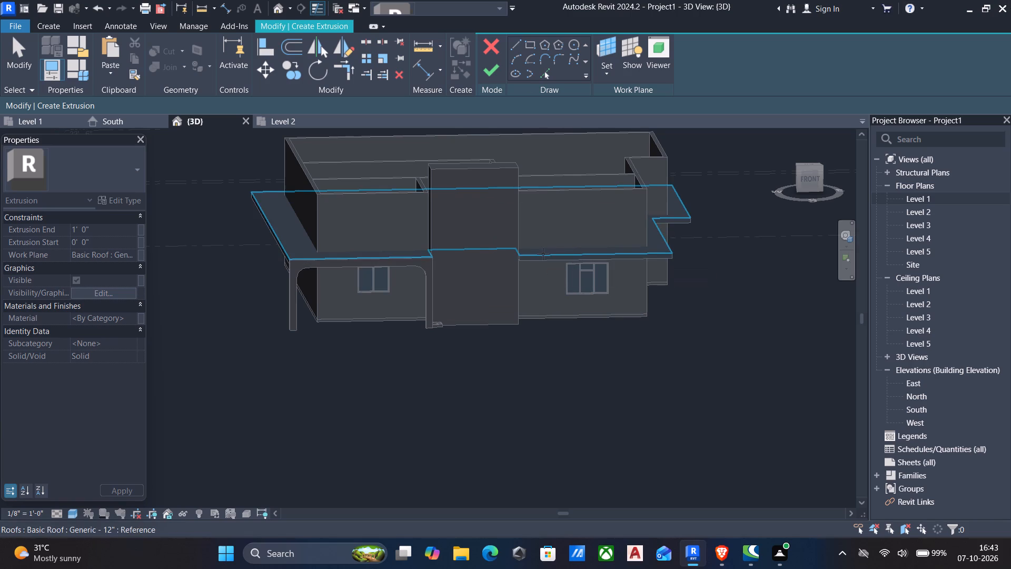
scroll(541, 272, "up", 5)
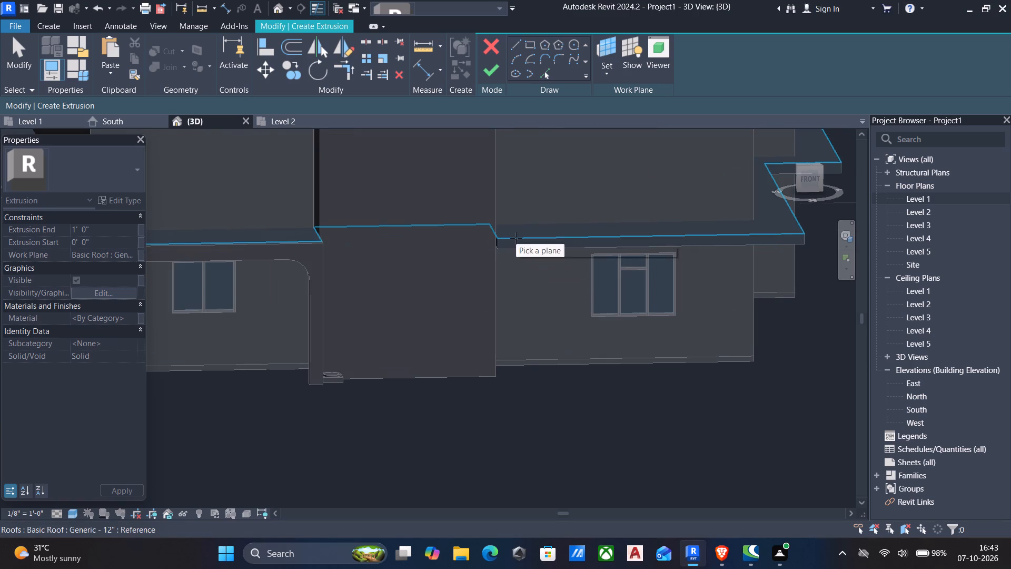
left_click(519, 241)
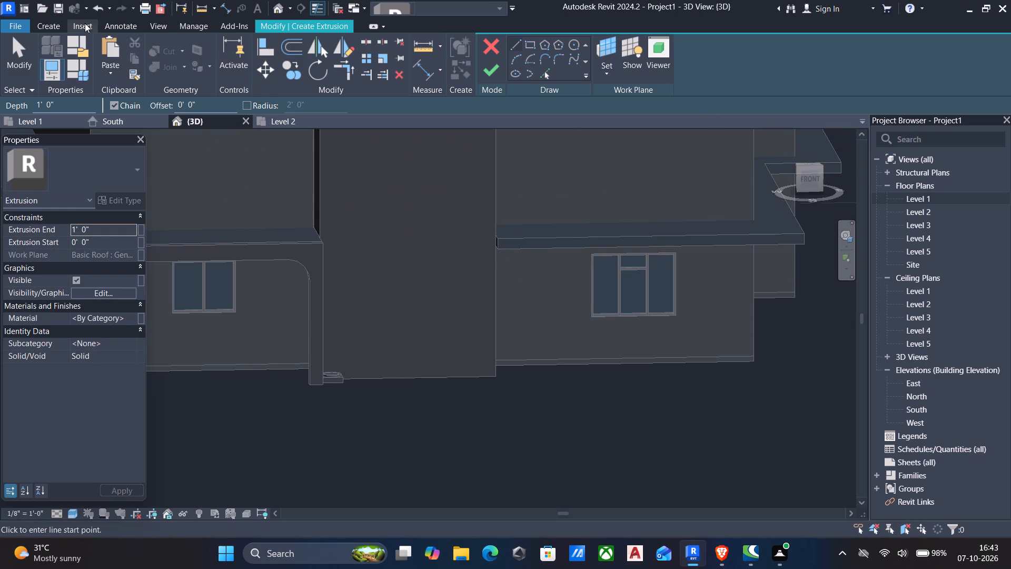
In front view, sketch a rectangle about 13' 6" high from the roof's top corner at the tower to ground level near the roof's outer end.
left_click(531, 43)
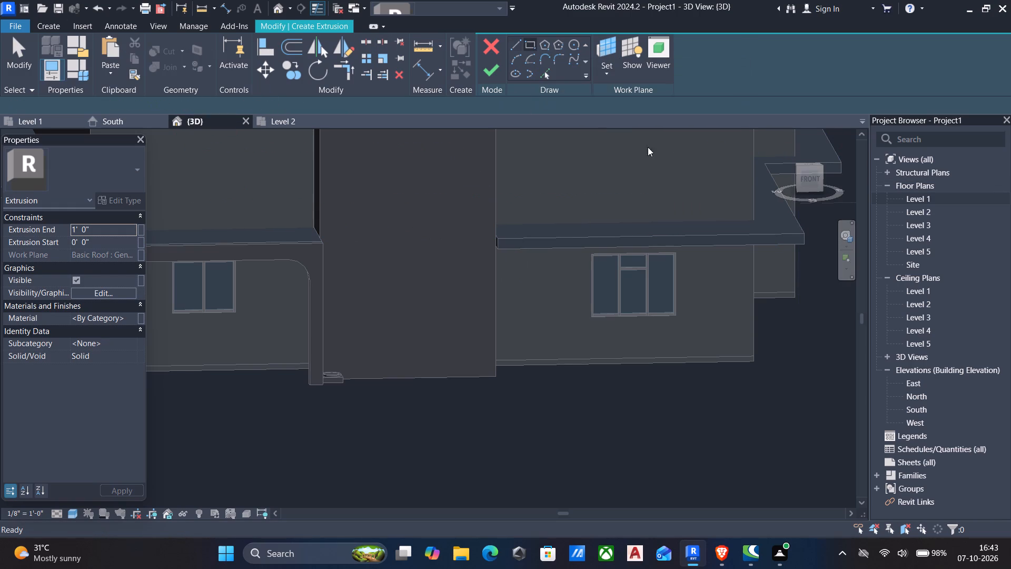
left_click(809, 181)
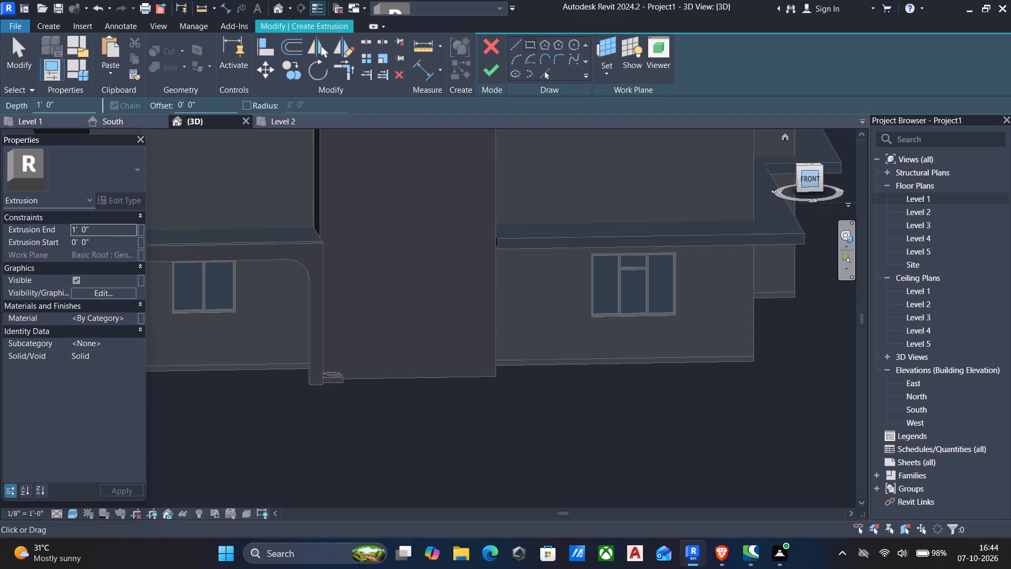
scroll(494, 318, "up", 6)
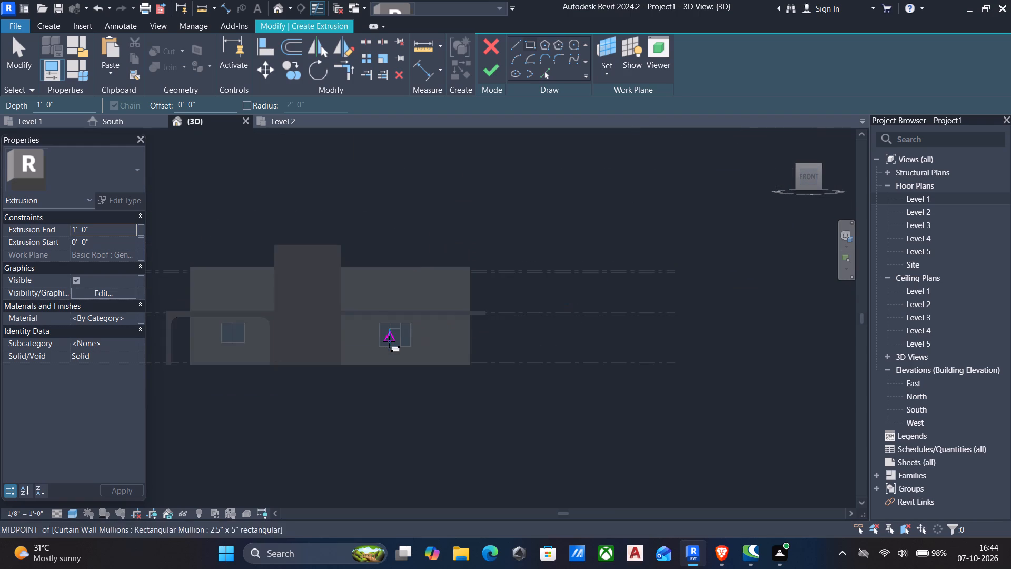
scroll(389, 343, "up", 6)
scroll(312, 267, "up", 6)
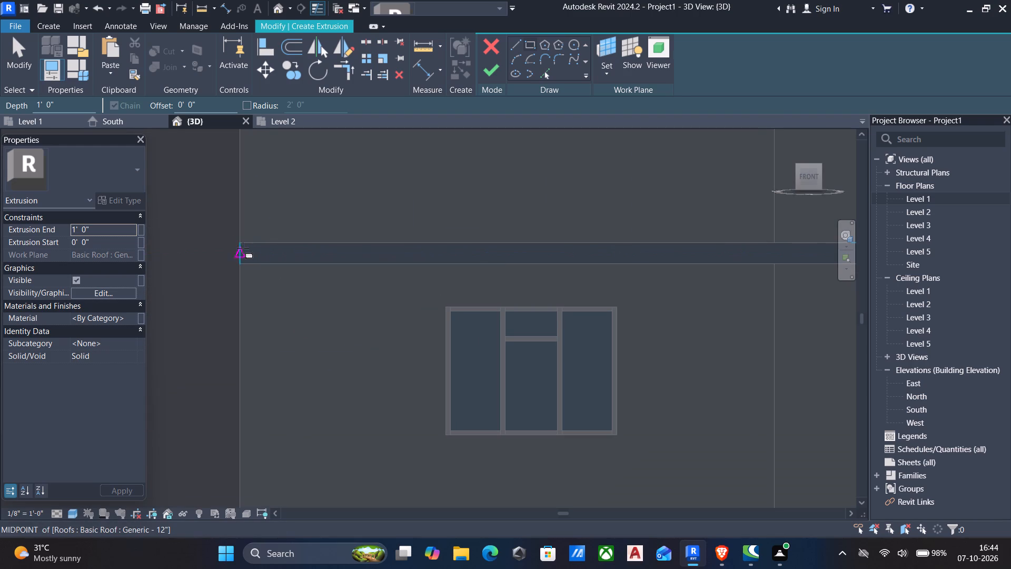
left_click(243, 247)
scroll(383, 349, "down", 5)
scroll(425, 381, "down", 4)
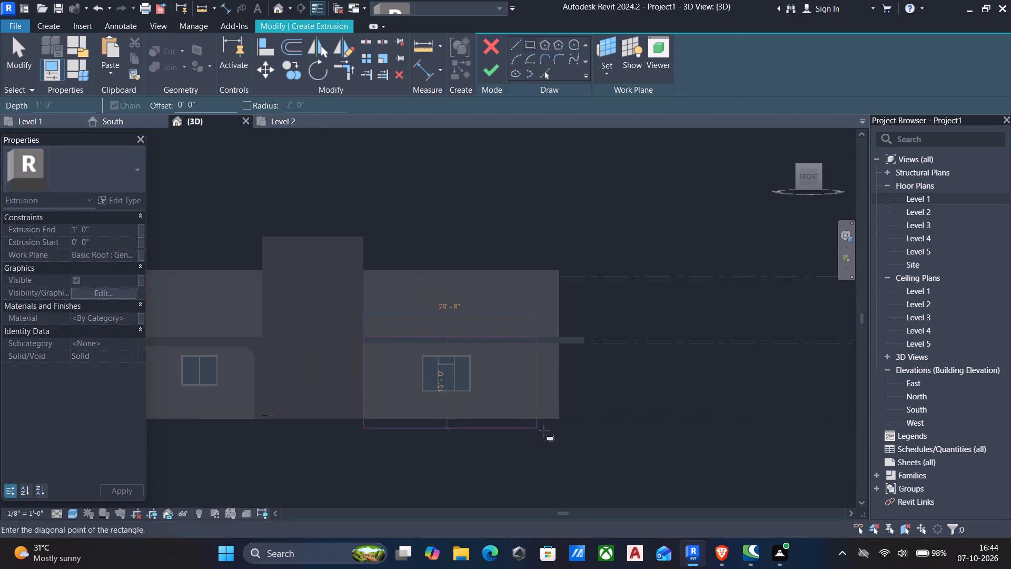
scroll(584, 442, "up", 4)
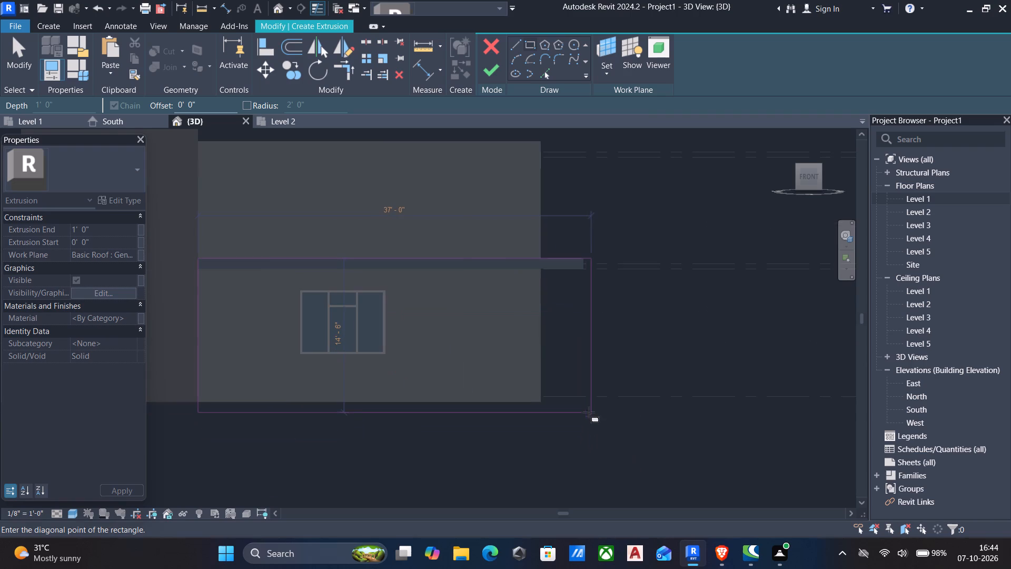
scroll(578, 398, "up", 3)
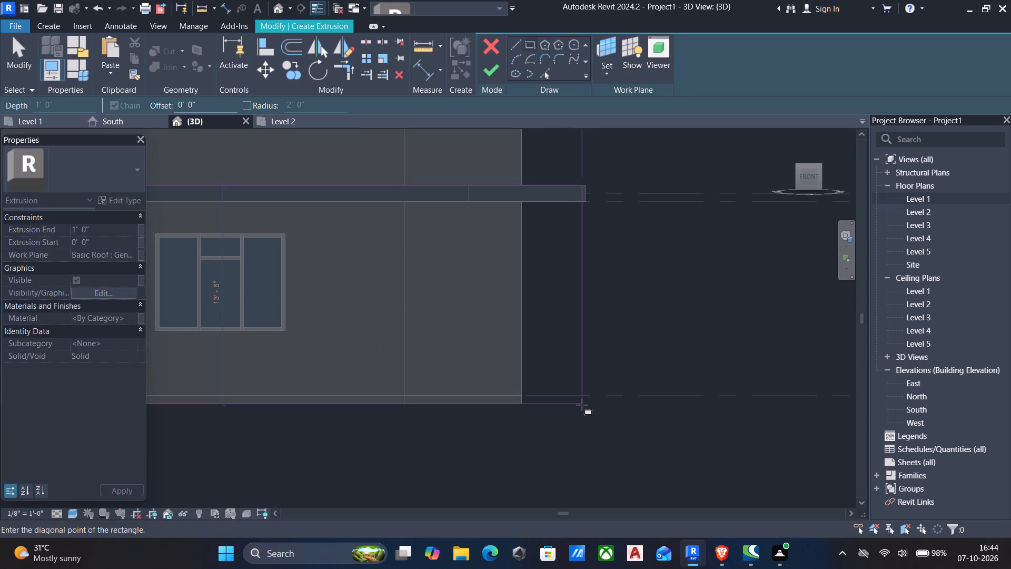
left_click(582, 405)
scroll(600, 370, "down", 3)
middle_click_drag(601, 370, 602, 387)
scroll(602, 386, "down", 1)
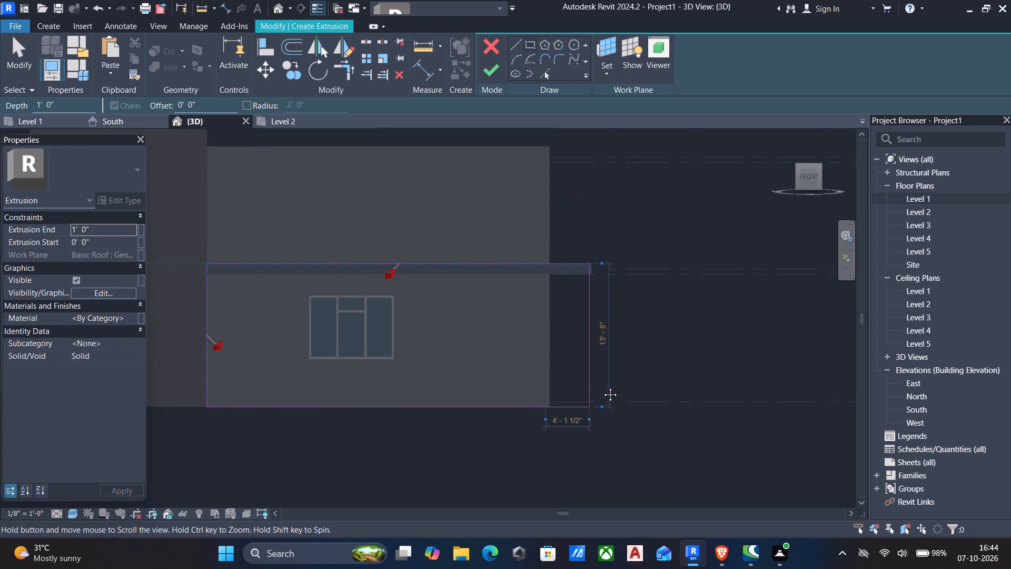
Align the sketch rectangle's outer vertical line with the end face of the overhanging roof.
middle_click_drag(602, 387, 602, 387)
key("Escape")
middle_click_drag(670, 352, 673, 433)
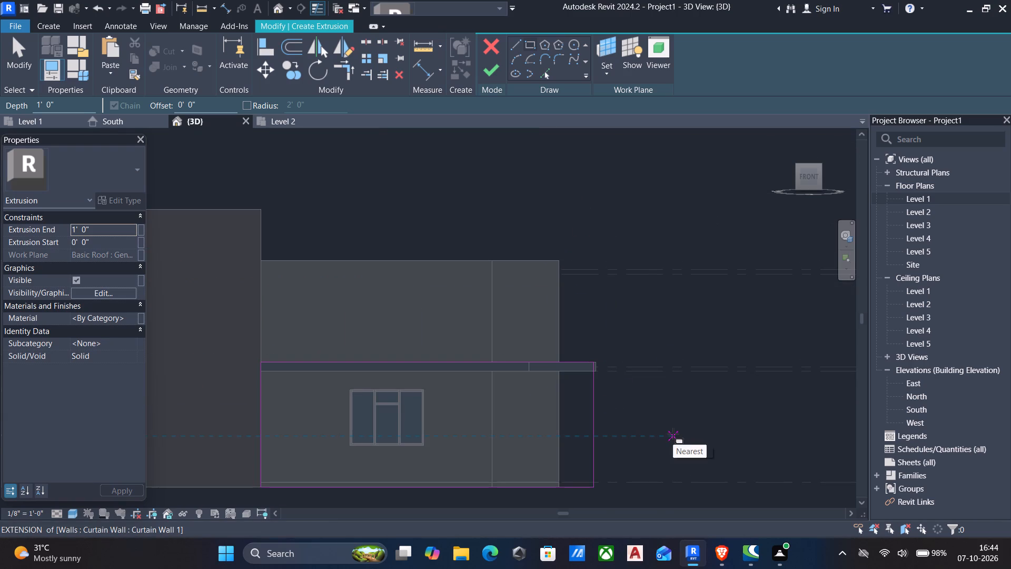
type("al")
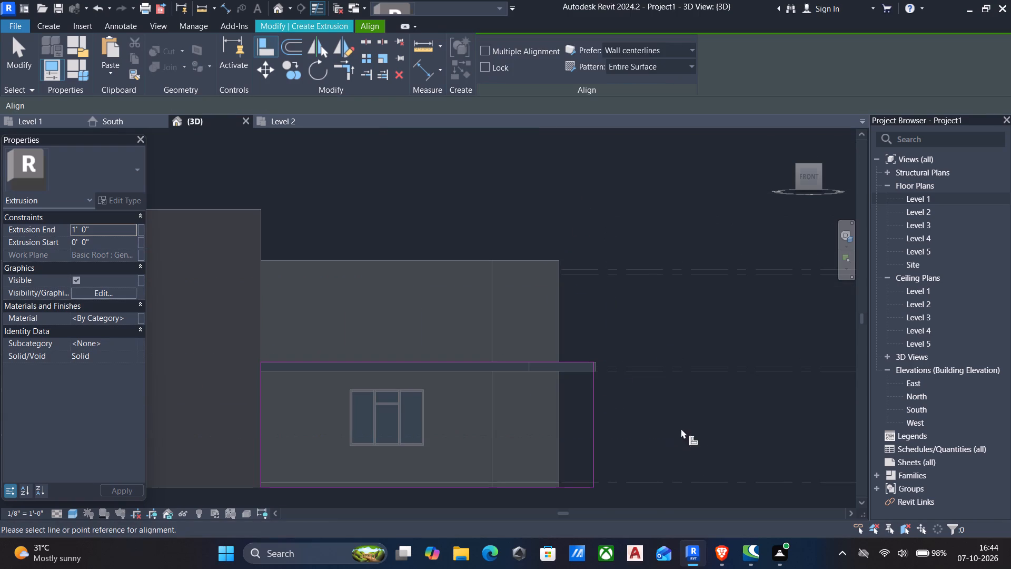
scroll(613, 409, "up", 5)
scroll(602, 324, "up", 5)
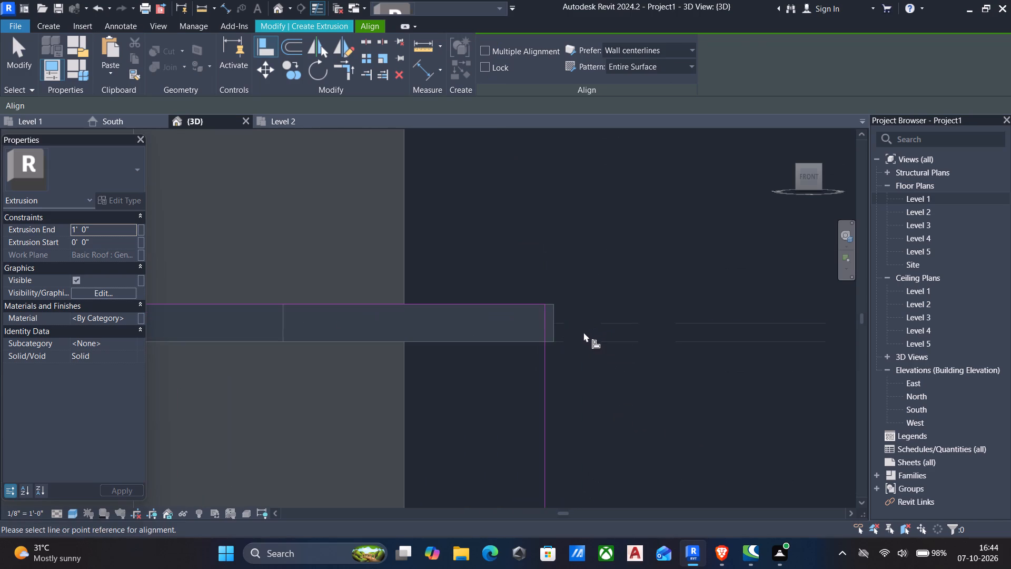
scroll(551, 335, "up", 4)
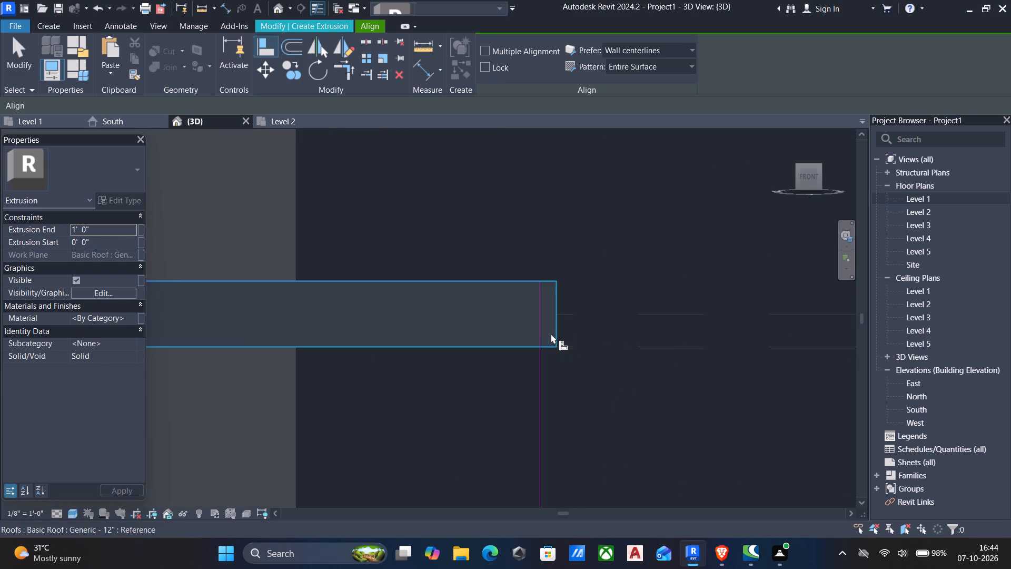
left_click(560, 329)
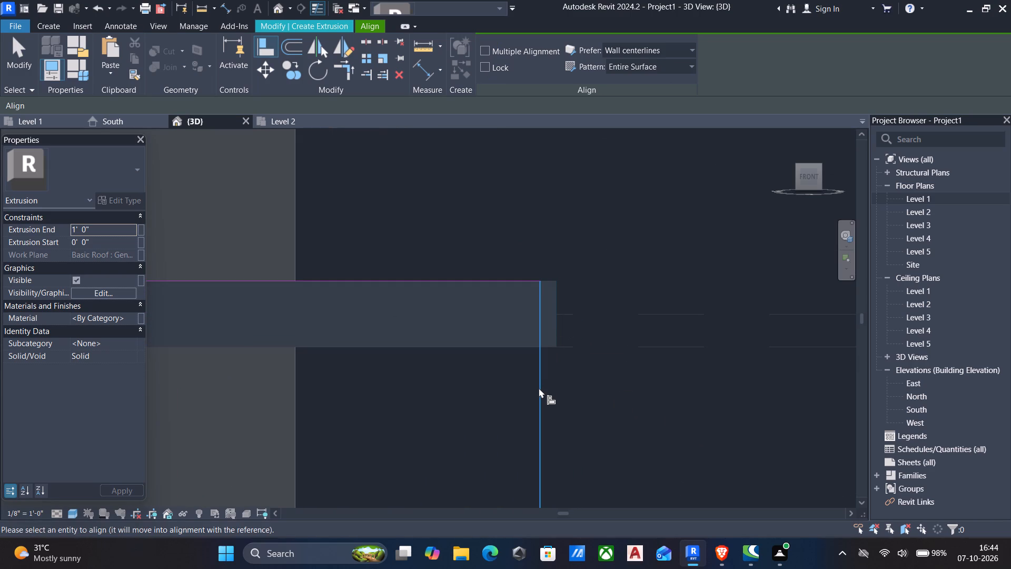
left_click(539, 389)
scroll(539, 389, "down", 10)
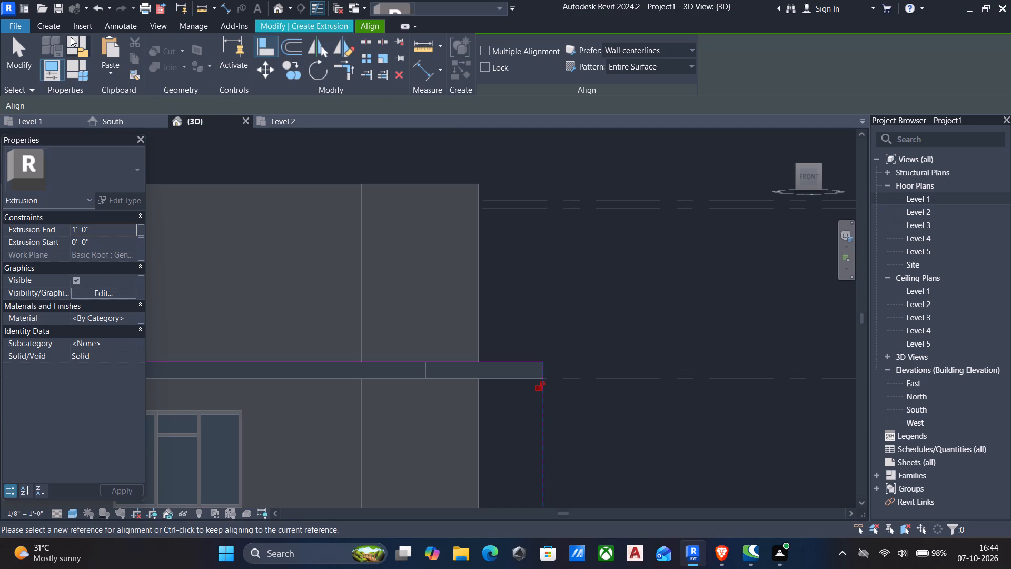
key("Escape")
scroll(640, 389, "down", 3)
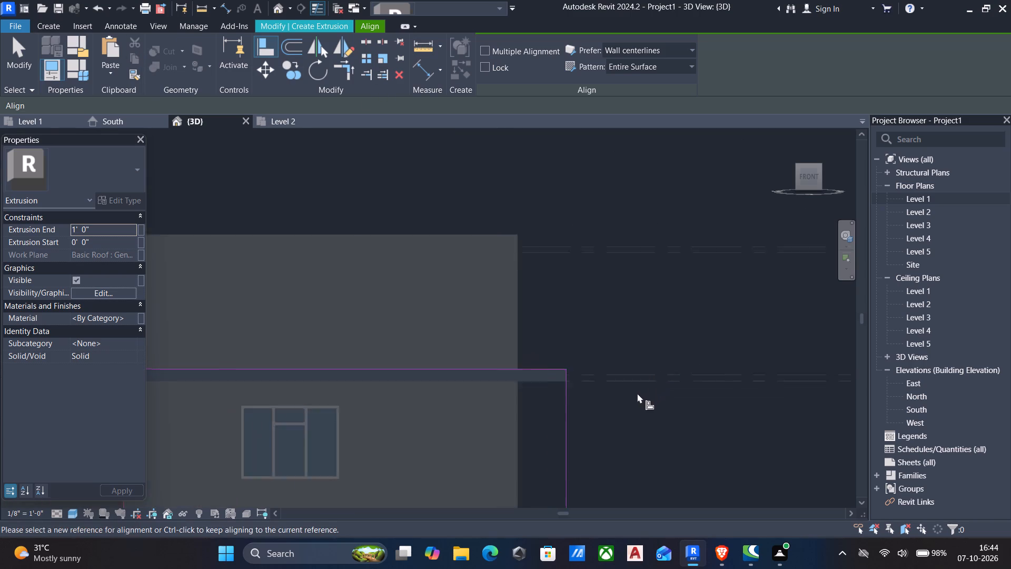
scroll(637, 393, "down", 2)
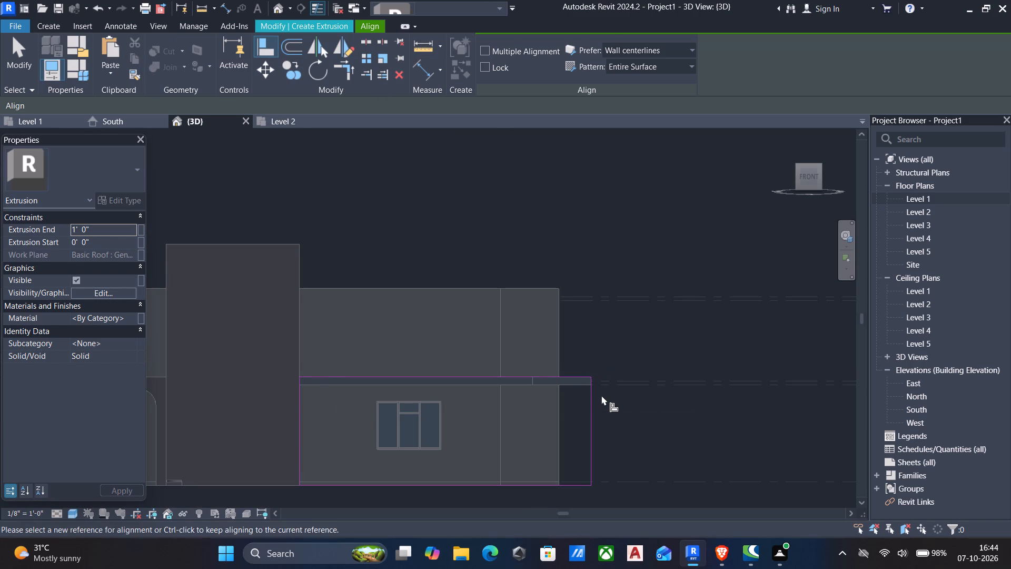
key("Escape")
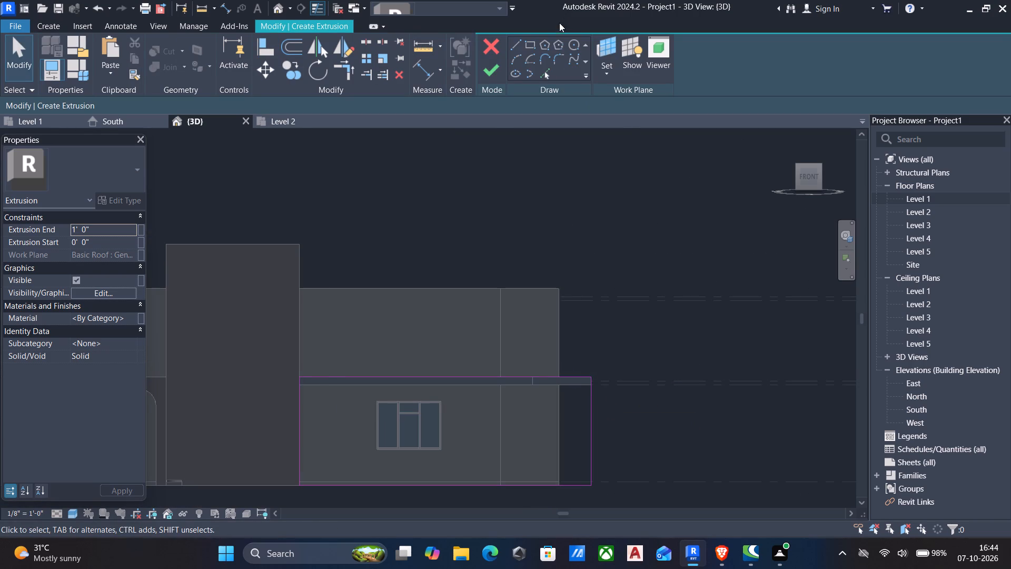
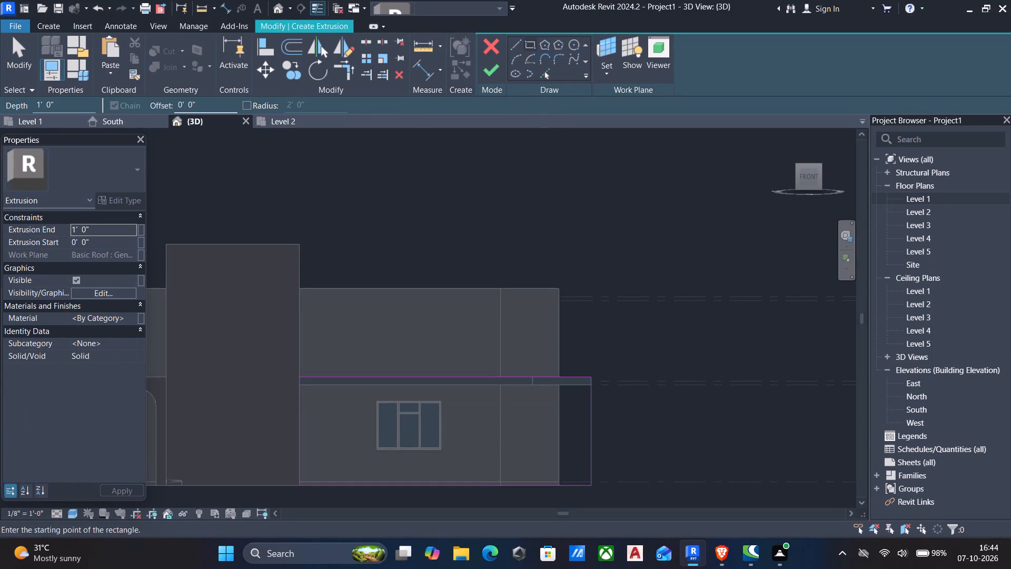
Check the depth of the existing arched extrusion's top band using a trial rectangle from its upper edge to the opening.
left_click_drag(205, 102, 69, 123)
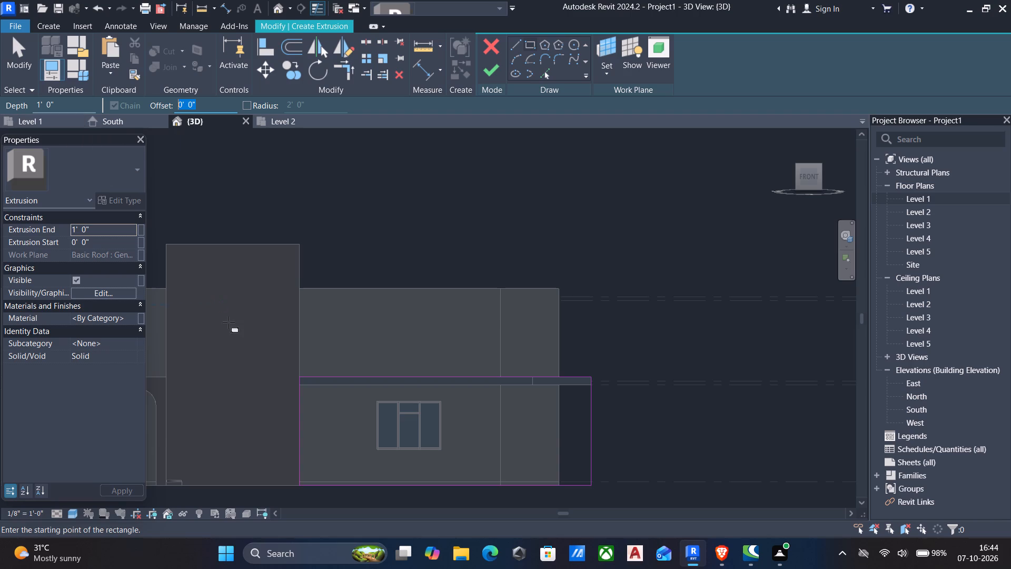
scroll(267, 349, "down", 3)
middle_click_drag(334, 355, 625, 369)
scroll(500, 447, "up", 3)
scroll(456, 343, "up", 7)
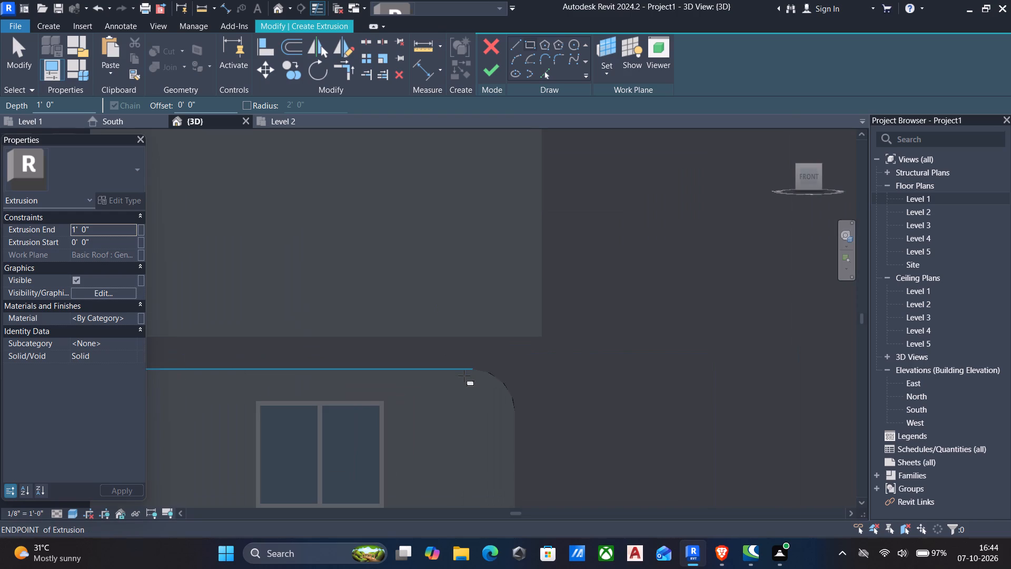
scroll(443, 363, "up", 4)
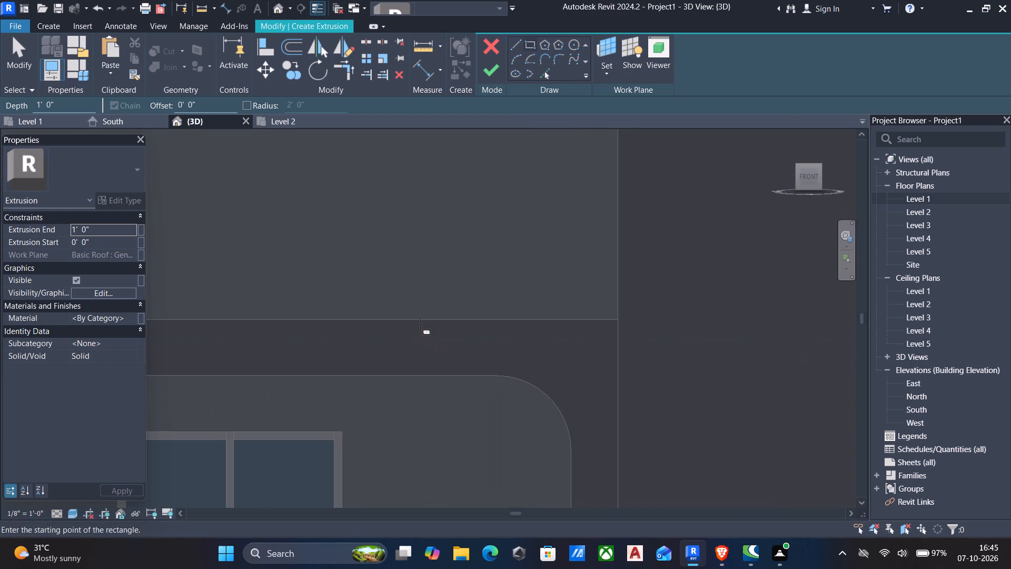
left_click(419, 320)
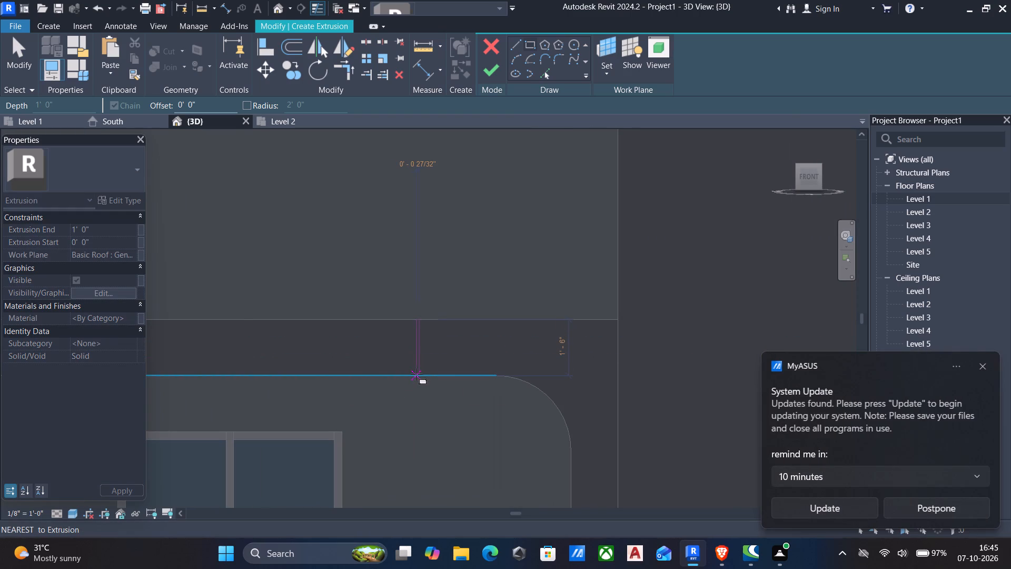
scroll(417, 375, "up", 5)
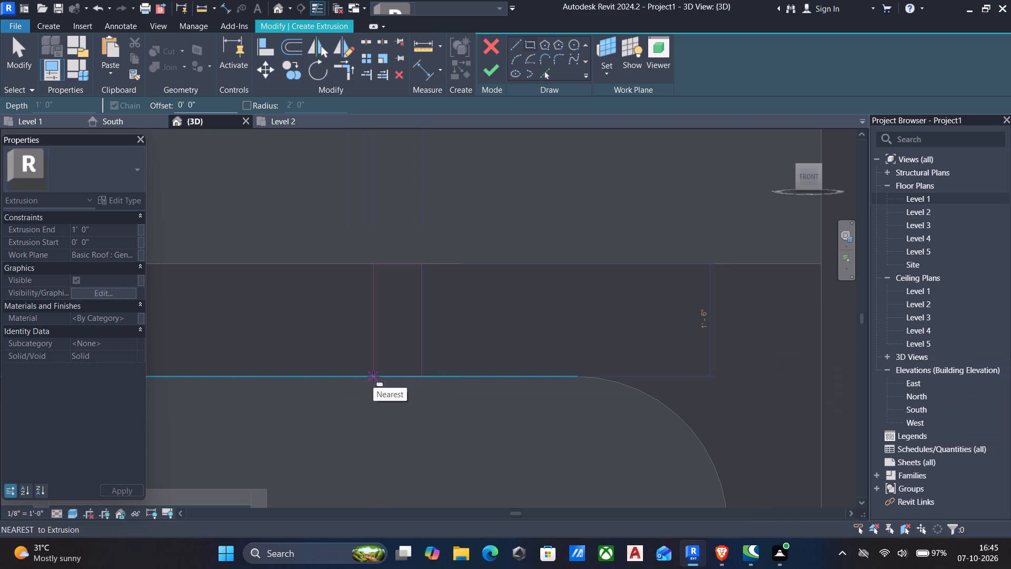
key("Escape")
Draw an inner rectangle inside the outer extrusion outline, offset inward by 1' 6" from its opposite corners.
scroll(382, 357, "down", 4)
scroll(499, 346, "down", 4)
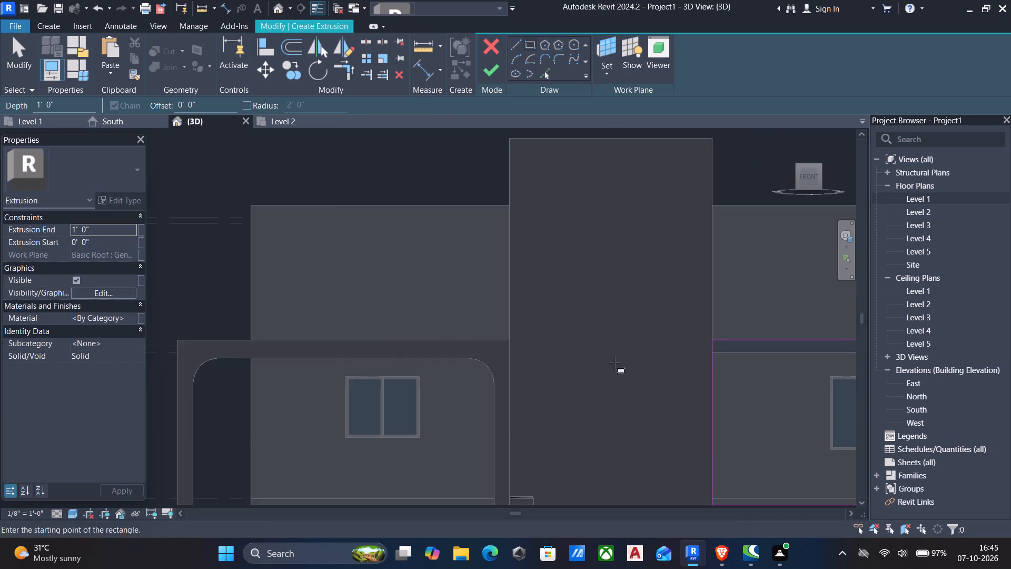
middle_click_drag(615, 364, 565, 366)
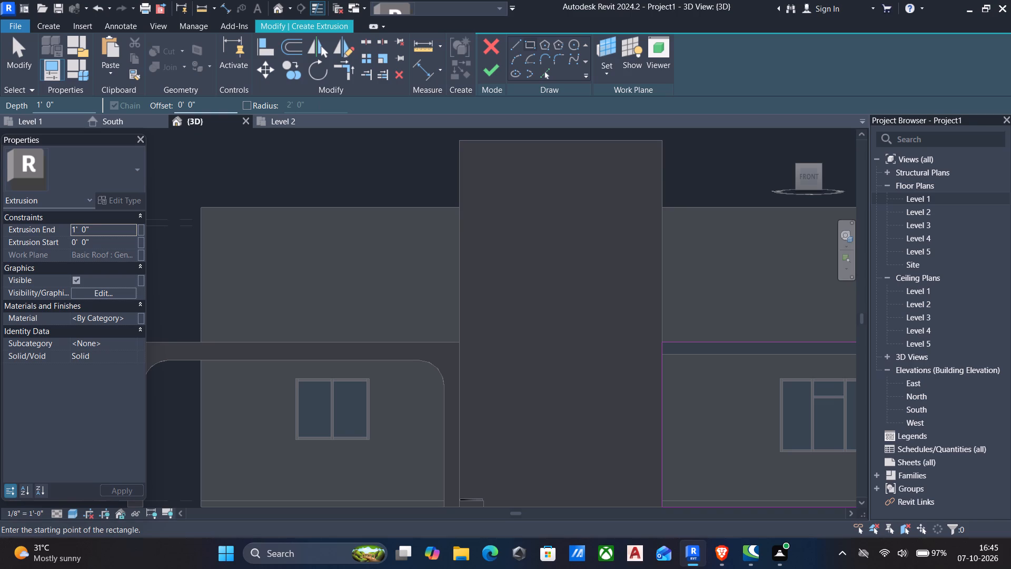
left_click_drag(213, 103, 0, 121)
type("1'")
key("6")
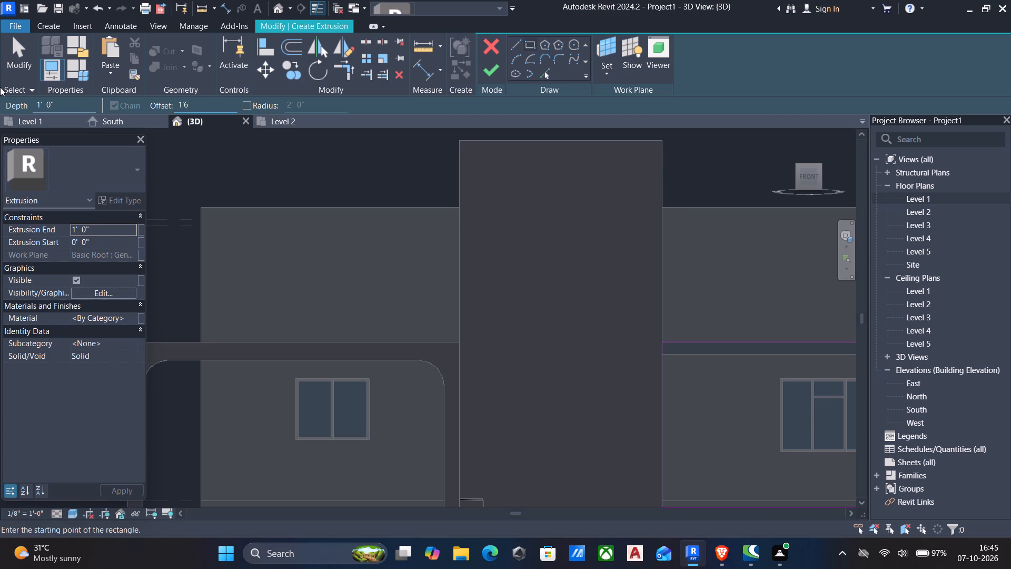
key("shift+quotedbl")
left_click(666, 340)
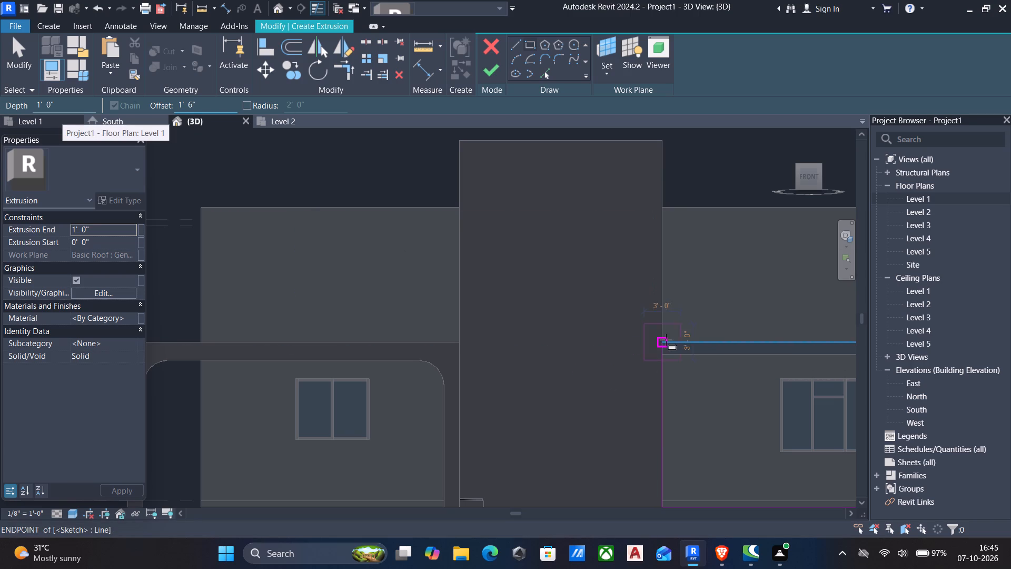
key("space")
scroll(725, 461, "down", 4)
middle_click_drag(707, 464, 662, 438)
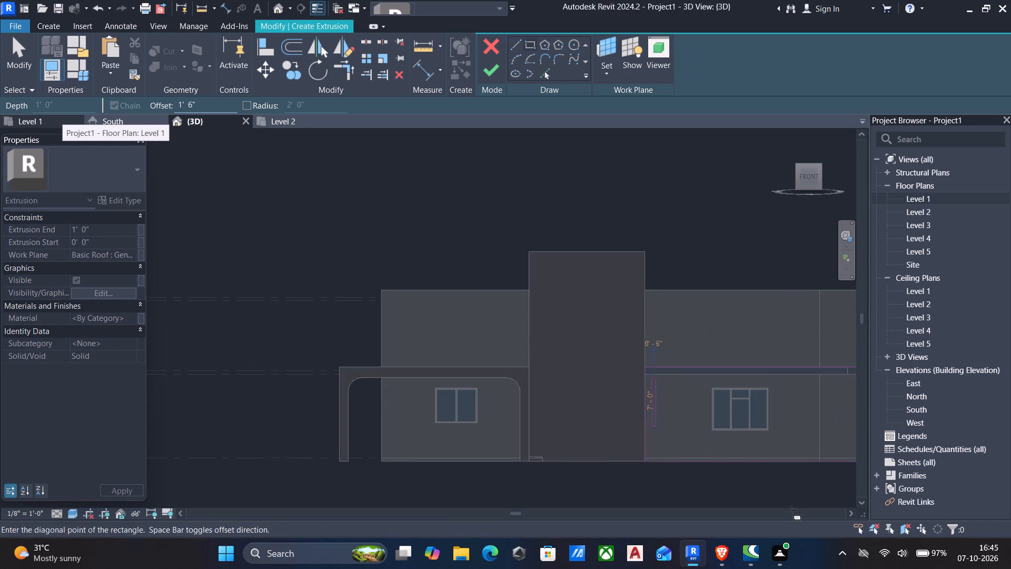
middle_click_drag(858, 532, 756, 479)
scroll(745, 473, "down", 1)
middle_click_drag(745, 474, 584, 438)
scroll(693, 446, "up", 2)
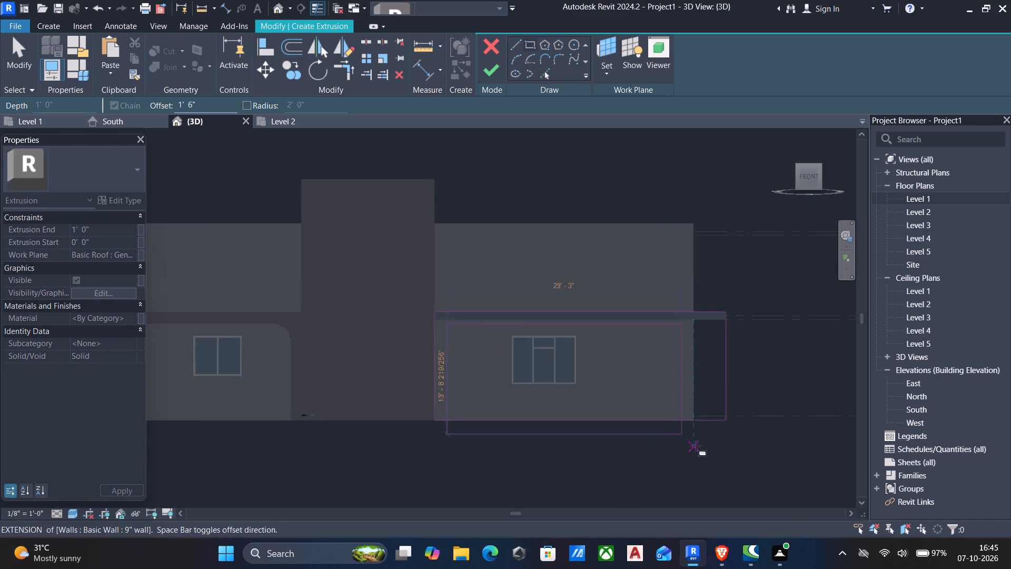
scroll(696, 446, "up", 2)
scroll(736, 406, "up", 3)
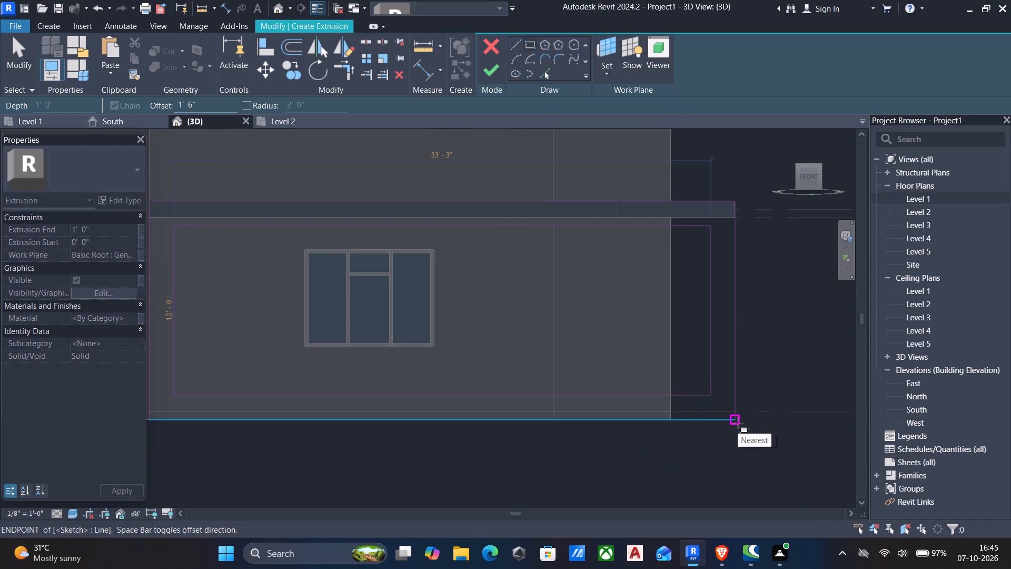
left_click(738, 423)
scroll(712, 421, "down", 3)
middle_click_drag(712, 422, 776, 460)
key("Escape")
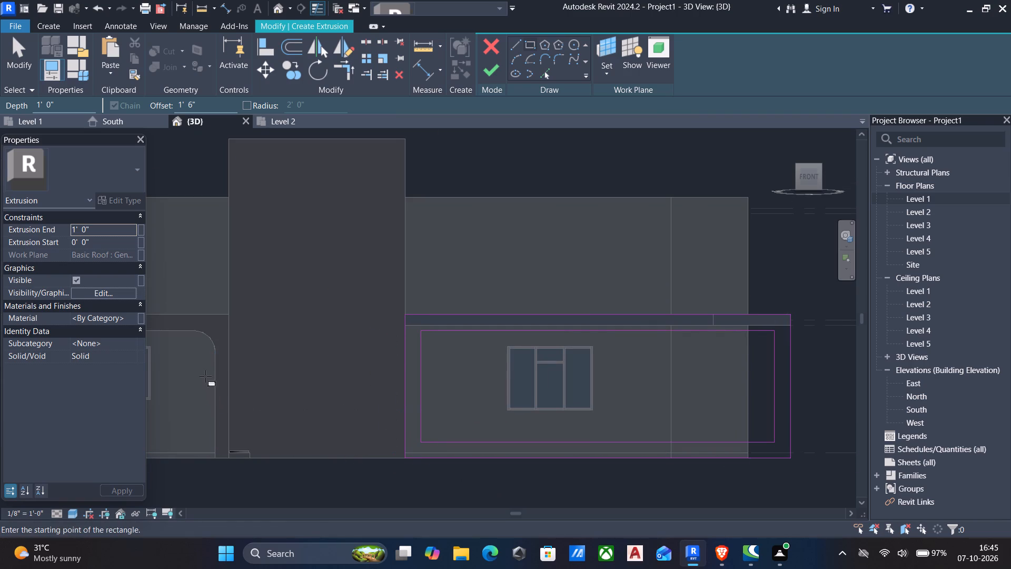
scroll(205, 376, "up", 4)
scroll(538, 381, "down", 4)
middle_click_drag(538, 381, 548, 382)
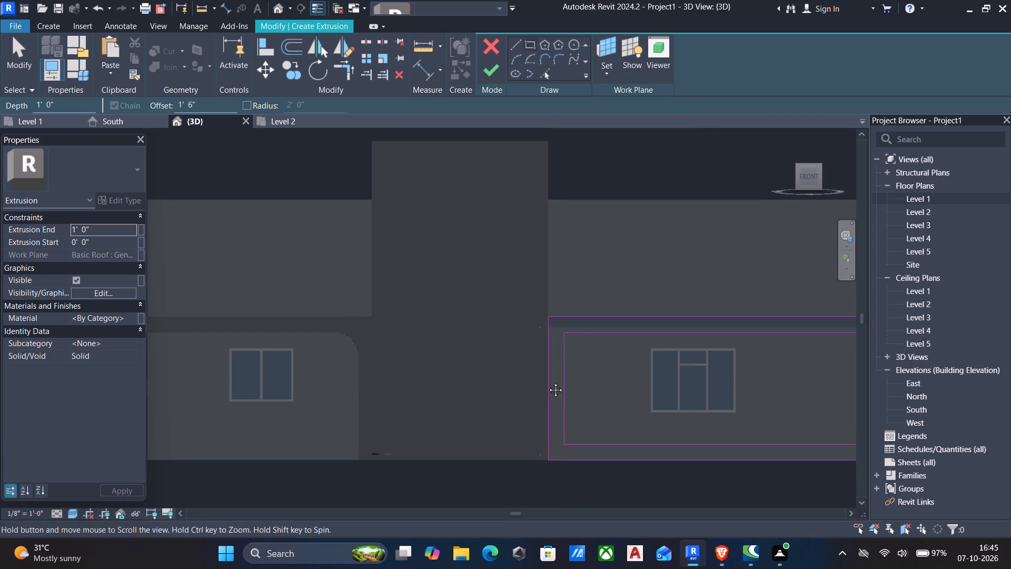
middle_click_drag(548, 382, 558, 383)
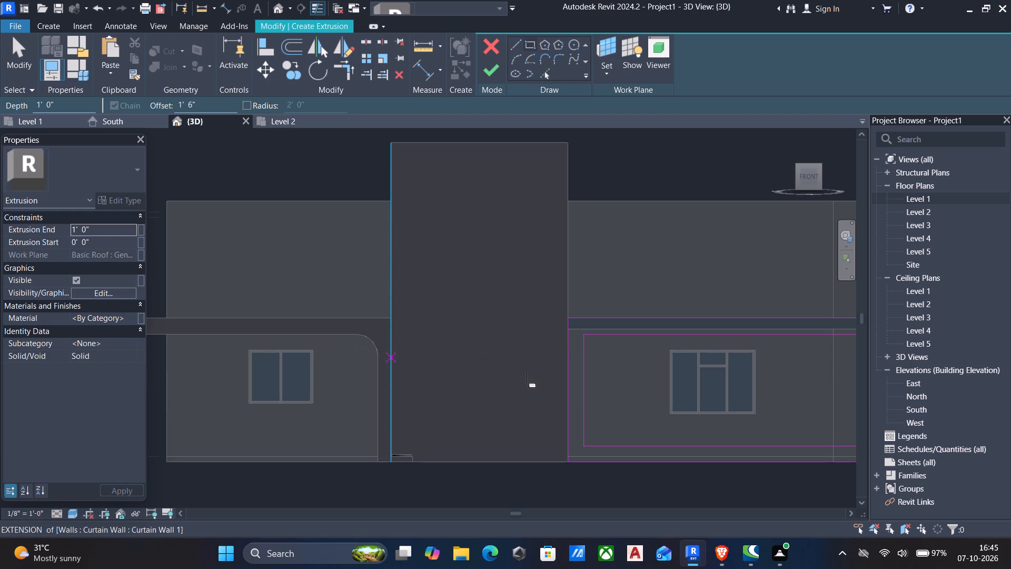
key("Escape")
Align the inner rectangle's top line with the underside of the existing arched extrusion's top band.
type("al")
scroll(314, 332, "up", 3)
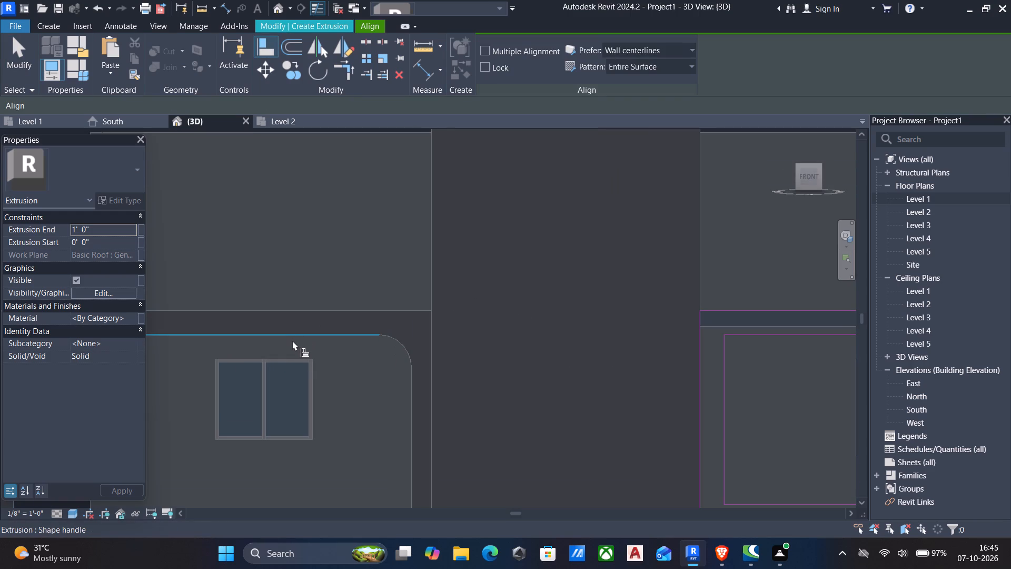
left_click(292, 340)
scroll(407, 379, "down", 4)
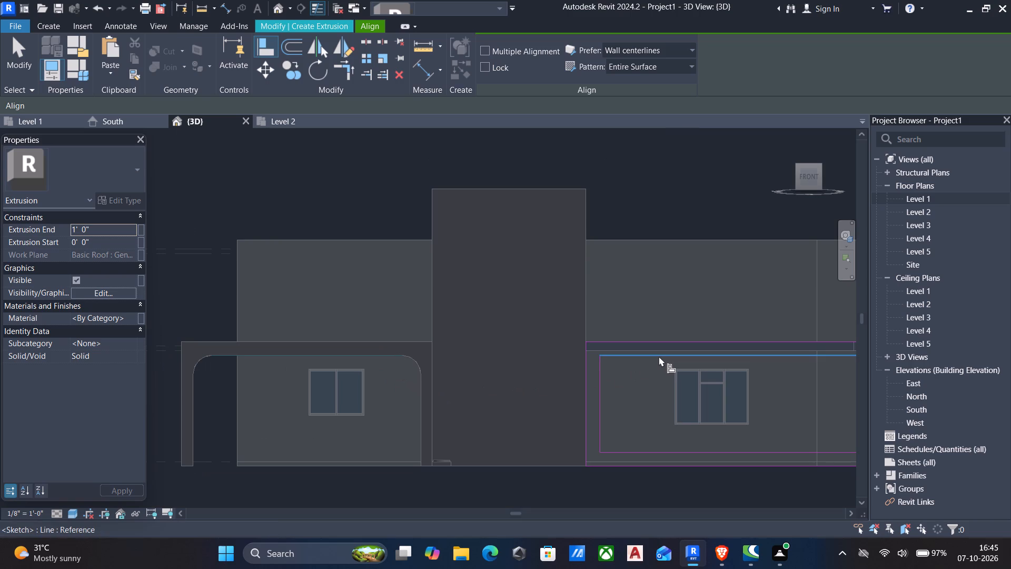
left_click(659, 356)
scroll(395, 365, "up", 4)
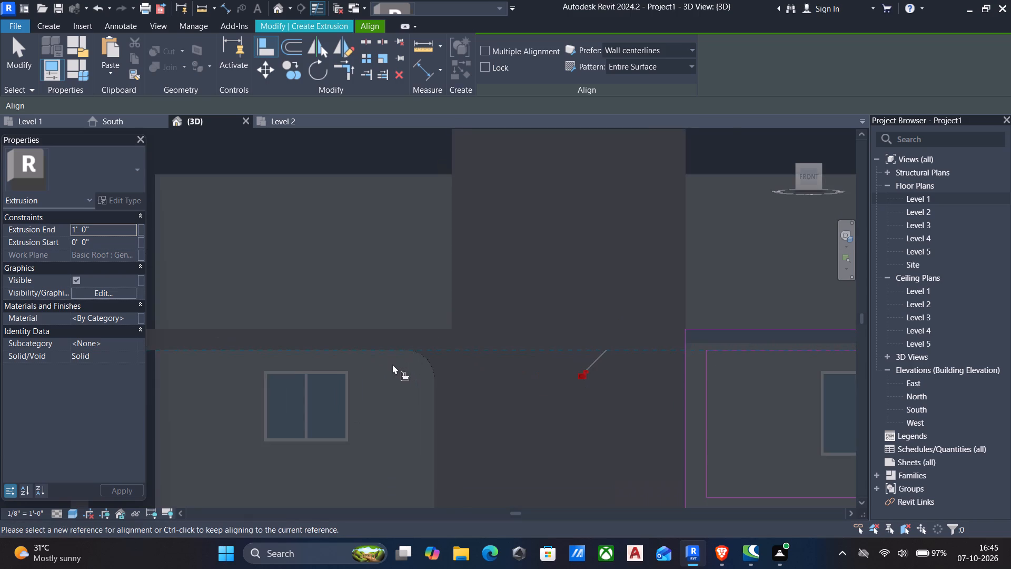
scroll(394, 428, "down", 2)
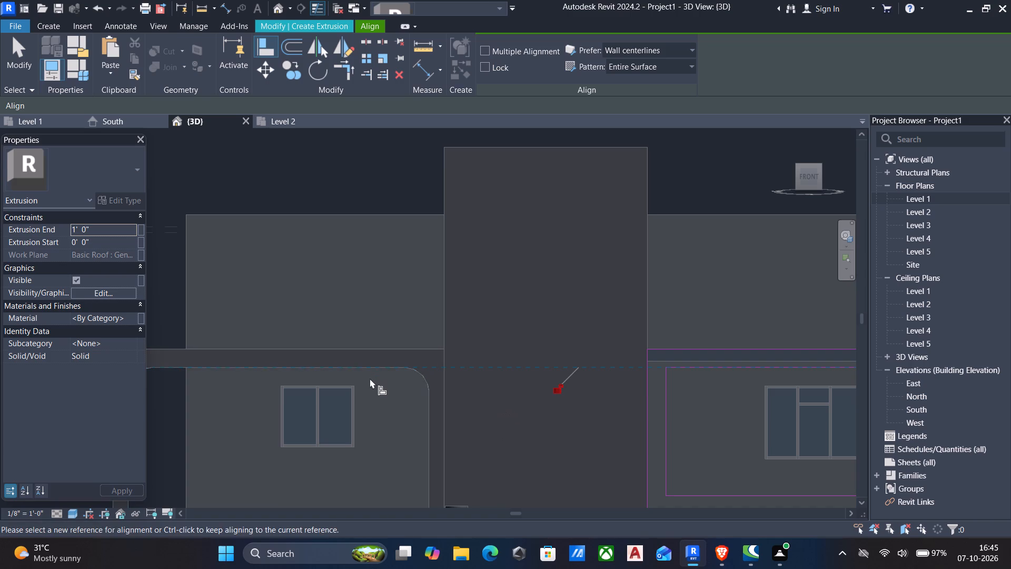
key("Escape")
Measure the vertical depth of the existing arched extrusion's top band.
type("dd")
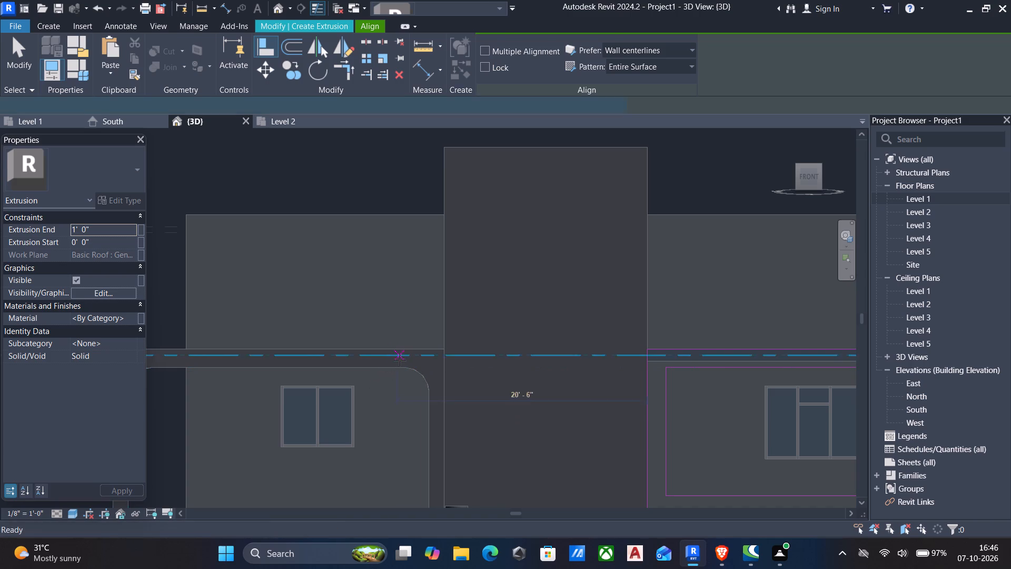
scroll(395, 367, "up", 5)
left_click(340, 367)
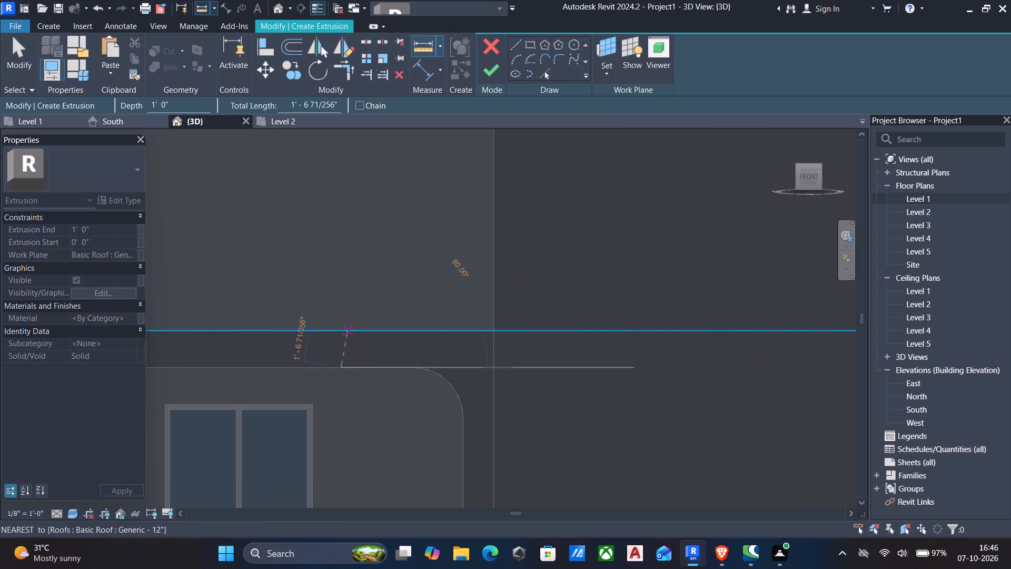
scroll(337, 332, "up", 7)
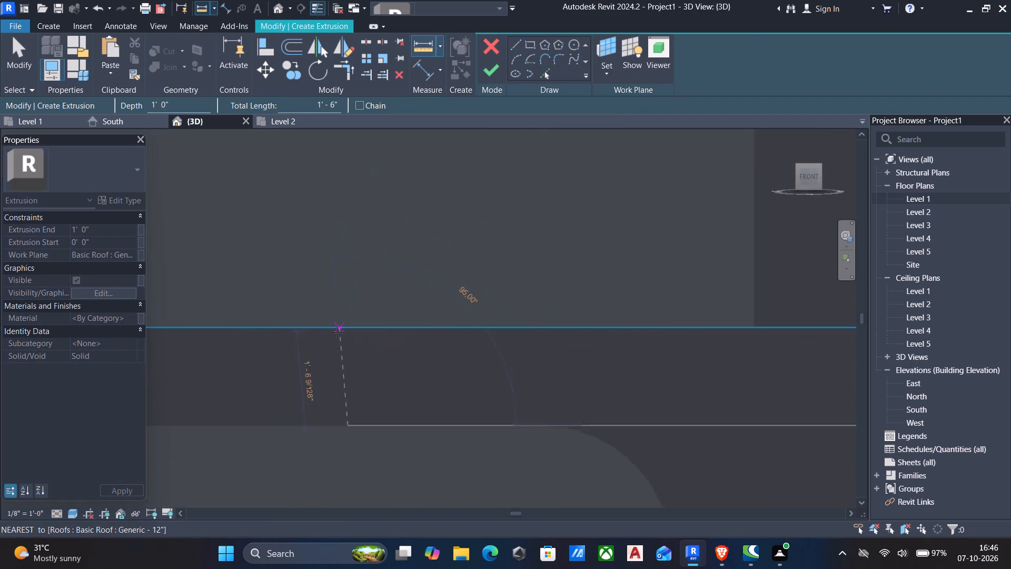
scroll(337, 332, "up", 2)
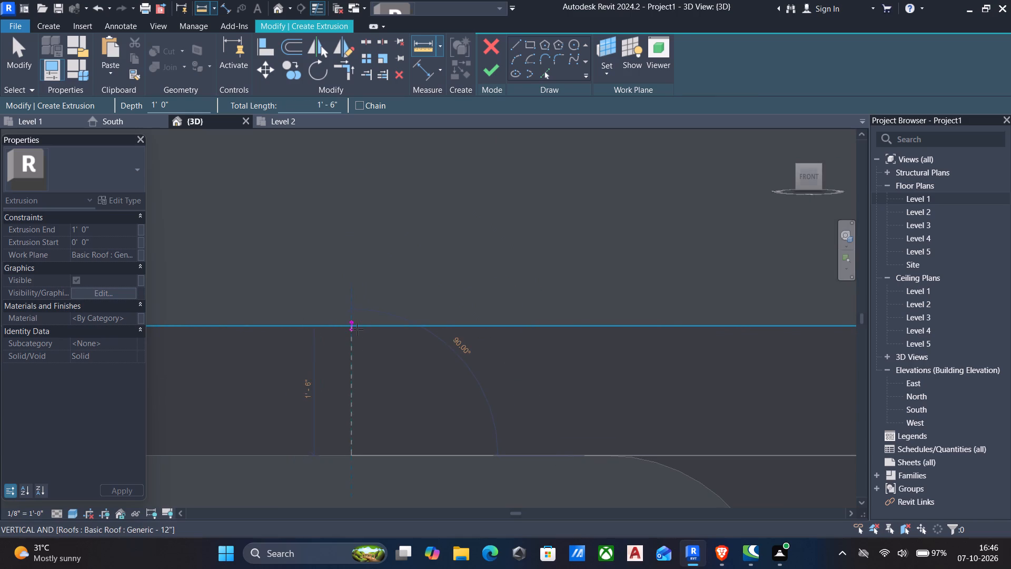
scroll(357, 329, "down", 2)
left_click(357, 329)
scroll(436, 380, "down", 4)
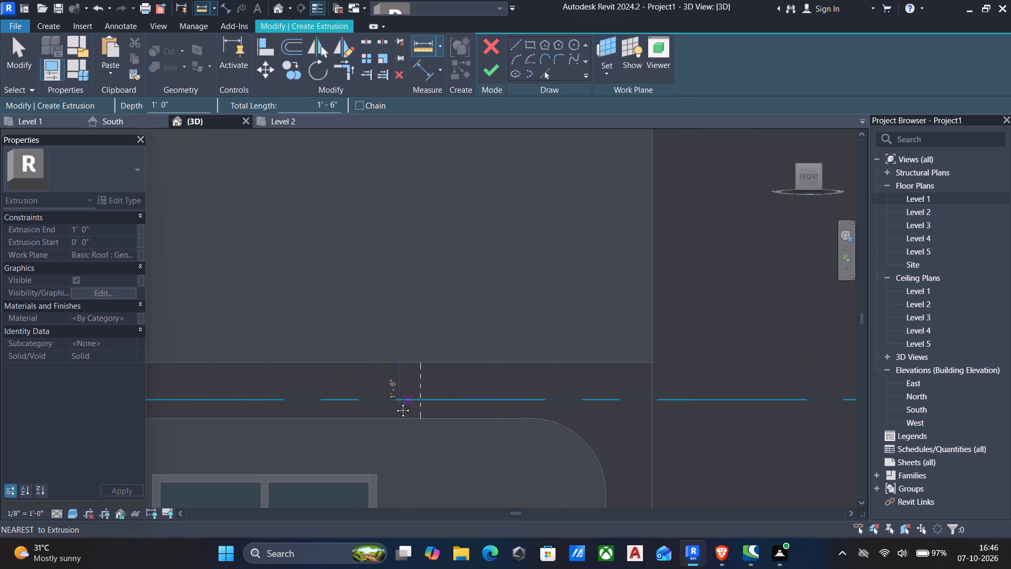
Measure the vertical distance between the new profile's inner and outer top lines.
middle_click(395, 403)
scroll(599, 425, "down", 1)
middle_click_drag(599, 427, 461, 398)
scroll(410, 367, "down", 4)
scroll(542, 391, "up", 1)
scroll(558, 382, "down", 4)
middle_click_drag(620, 415, 501, 405)
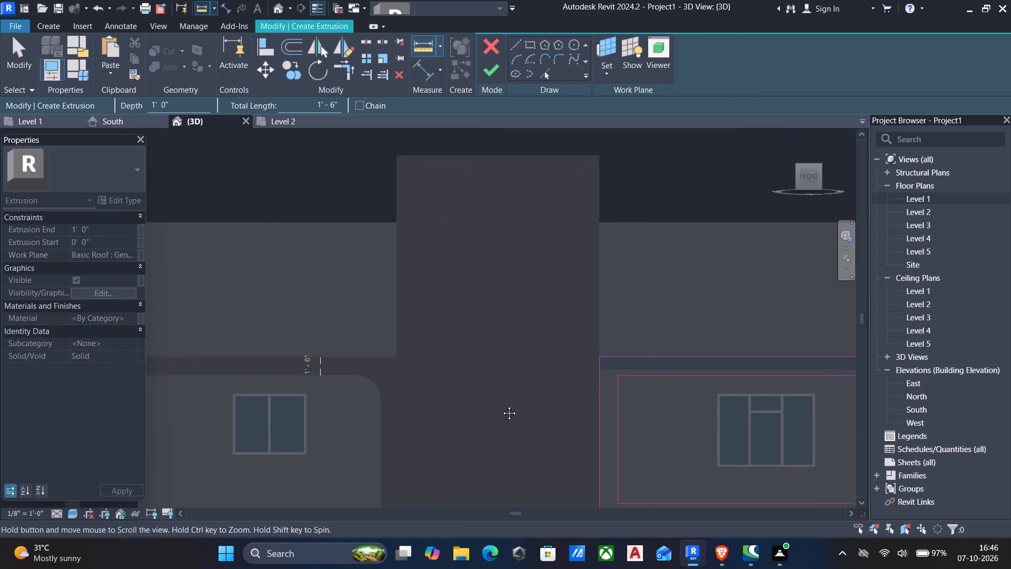
middle_click_drag(501, 405, 500, 405)
scroll(499, 405, "up", 4)
left_click(719, 348)
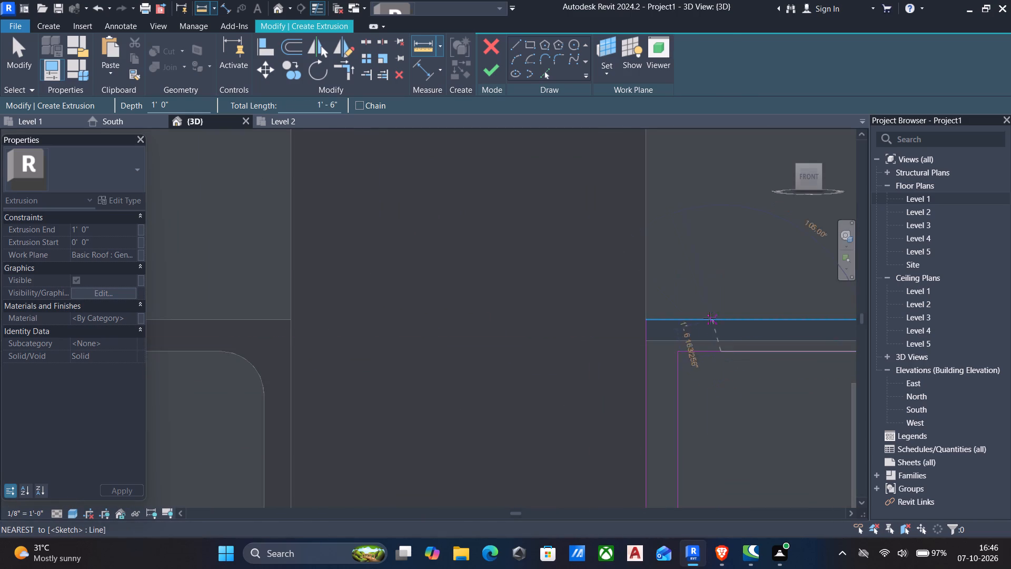
scroll(716, 319, "up", 4)
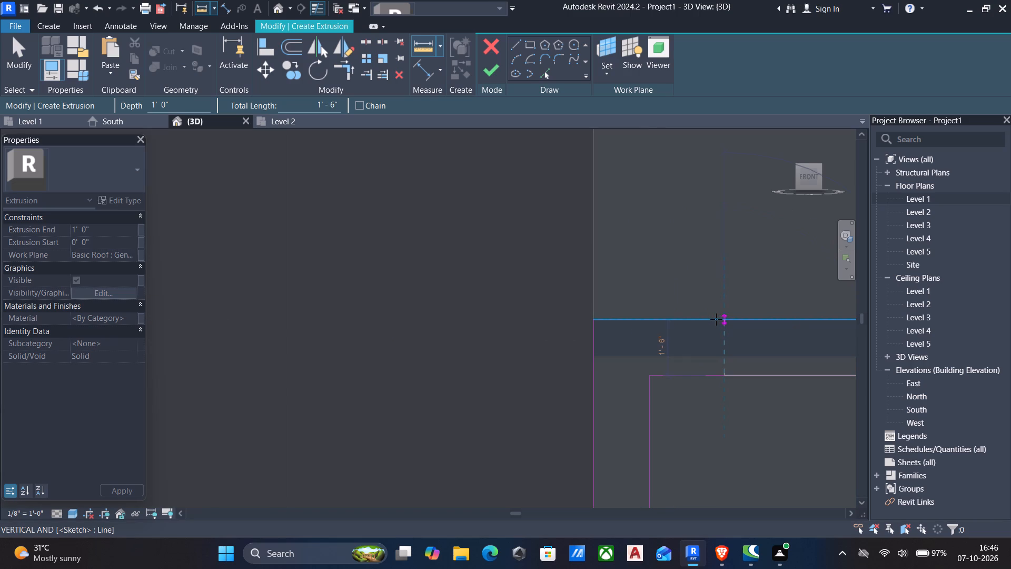
left_click(716, 319)
scroll(703, 346, "down", 4)
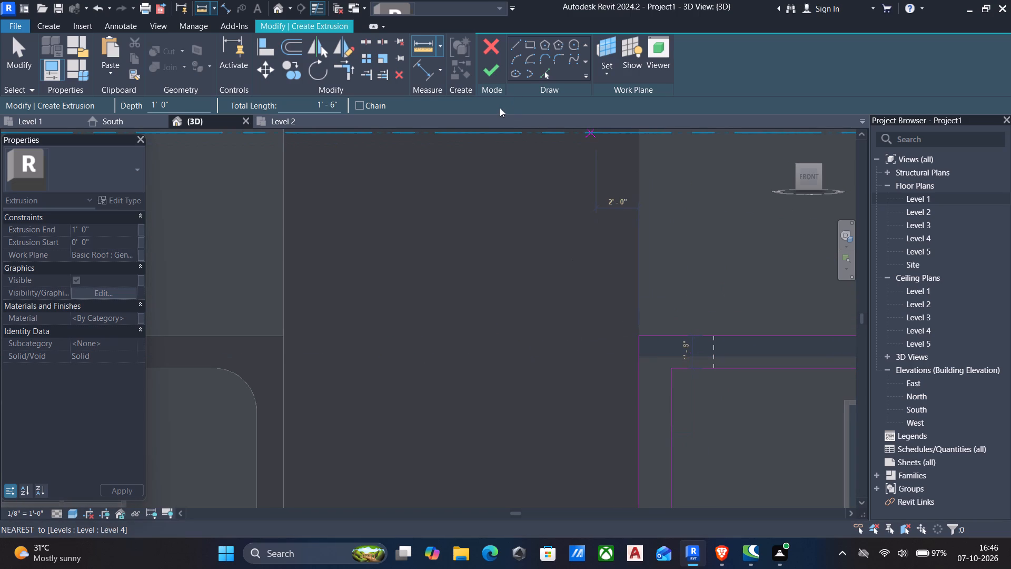
key("Escape")
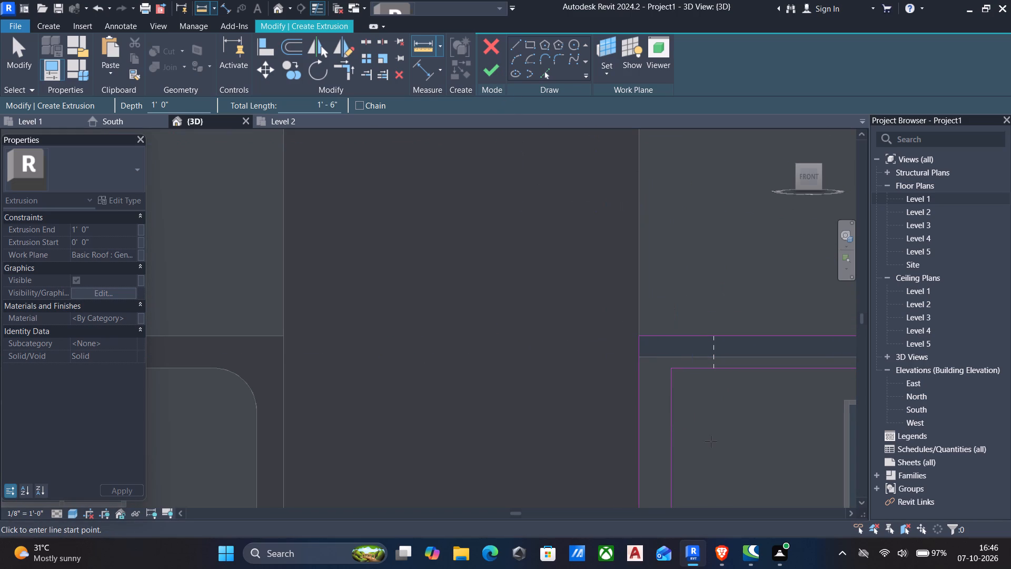
key("Escape")
Set the inner rectangle's left vertical line 1' 3" away from the outer outline's left side.
left_click(671, 470)
scroll(662, 313, "down", 6)
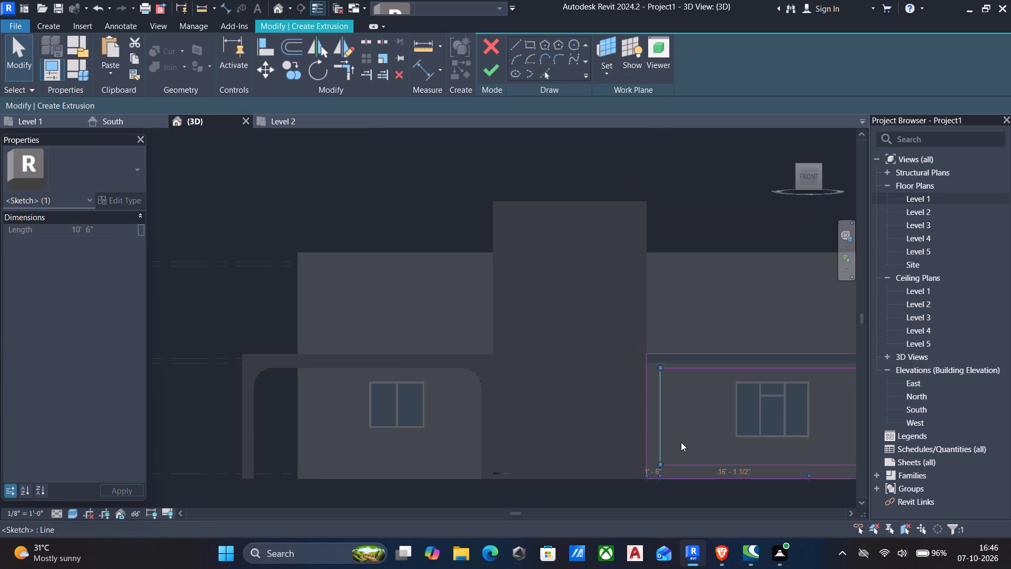
scroll(616, 478, "up", 6)
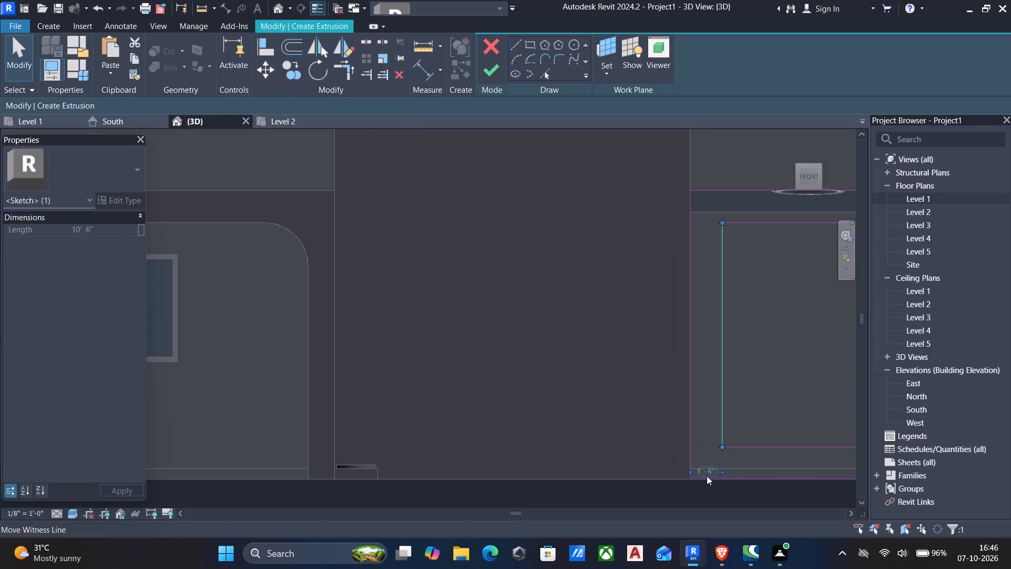
scroll(707, 476, "up", 5)
left_click(707, 476)
type("1'")
key("3")
key("shift+quotedbl")
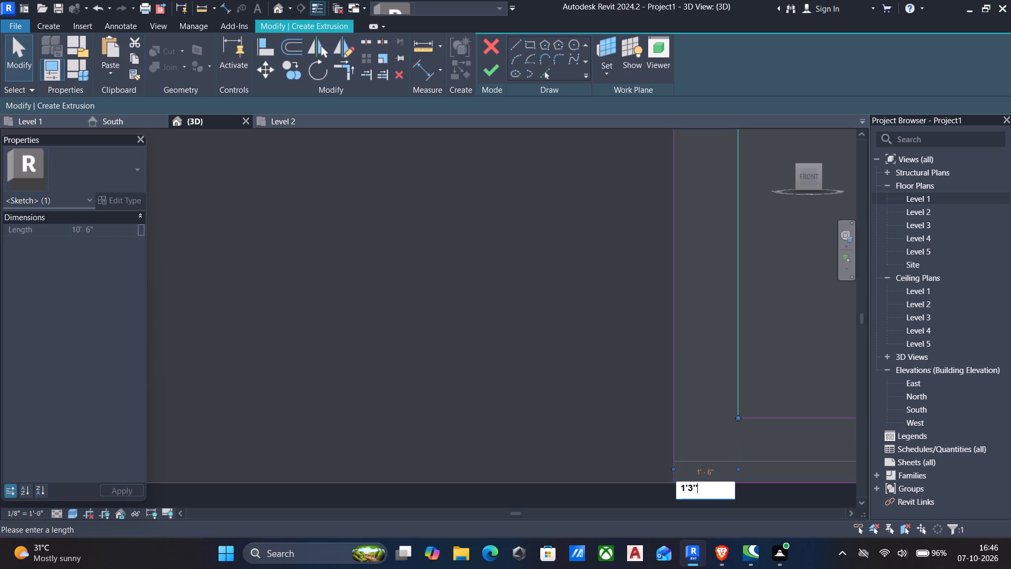
key("Return")
Set the inner rectangle's right vertical line 1' 3" away from the outer outline's right side.
scroll(681, 456, "down", 4)
middle_click_drag(656, 442, 487, 401)
scroll(687, 415, "down", 4)
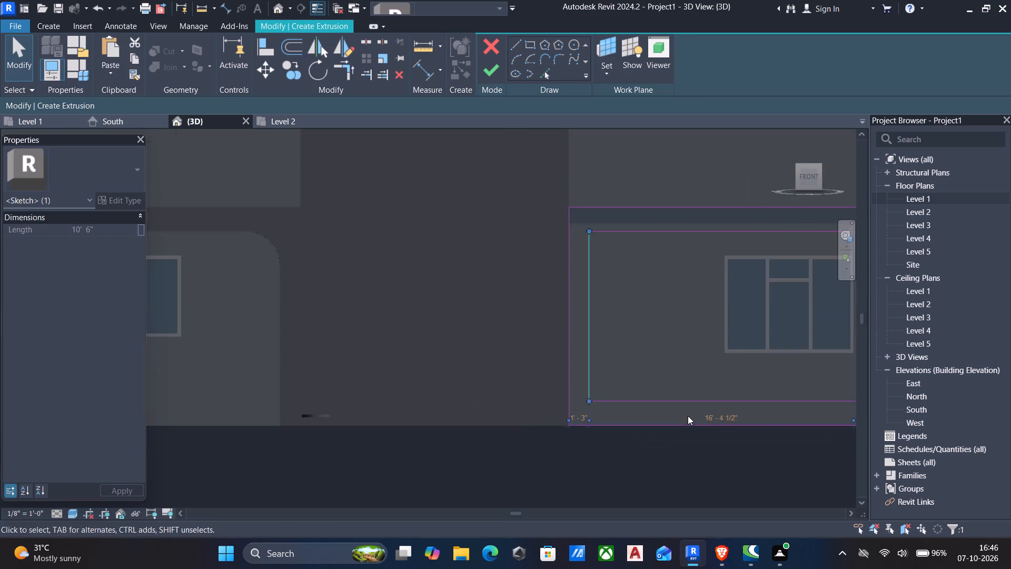
middle_click_drag(685, 419, 513, 487)
scroll(937, 356, "down", 2)
middle_click_drag(791, 405, 380, 402)
scroll(609, 414, "down", 1)
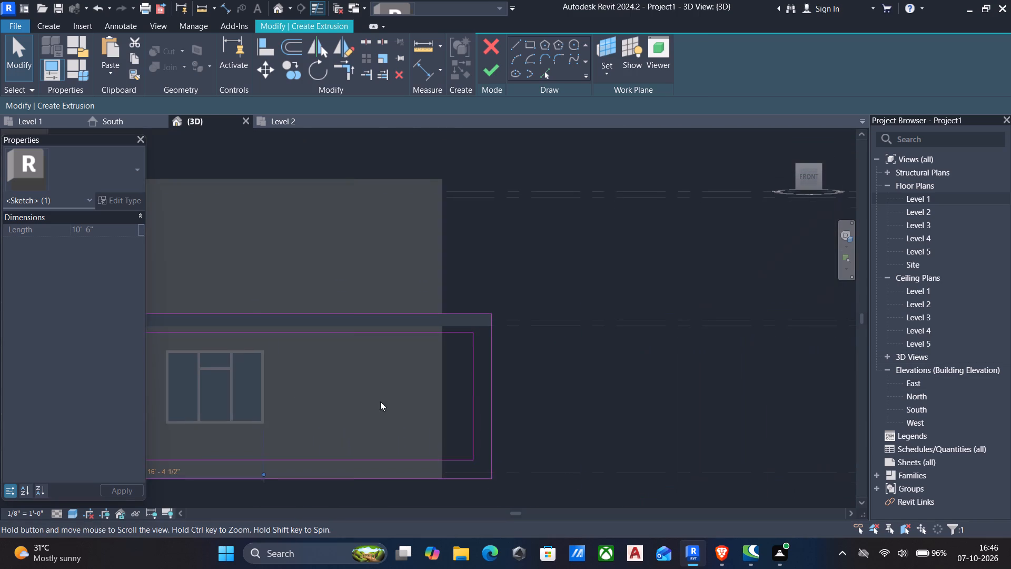
scroll(485, 368, "up", 4)
left_click(459, 388)
scroll(398, 404, "down", 4)
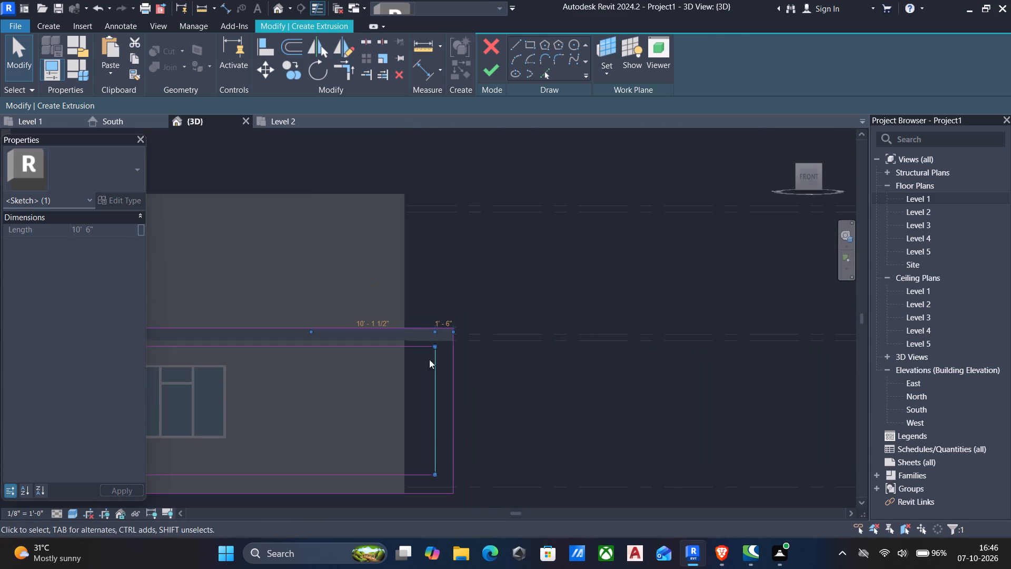
scroll(447, 314, "up", 5)
left_click(442, 340)
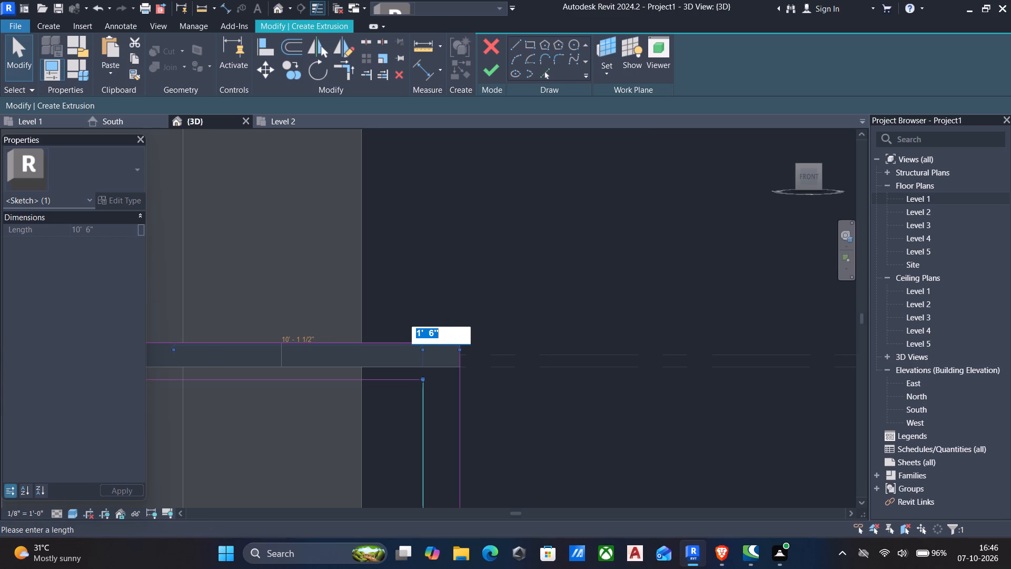
key("1")
key("apostrophe")
key("3")
key("shift+quotedbl")
key("Return")
Round the inner rectangle's top right corner with a fillet arc of fixed 2' 0" radius.
scroll(594, 302, "down", 5)
middle_click_drag(587, 337, 691, 285)
scroll(596, 159, "up", 1)
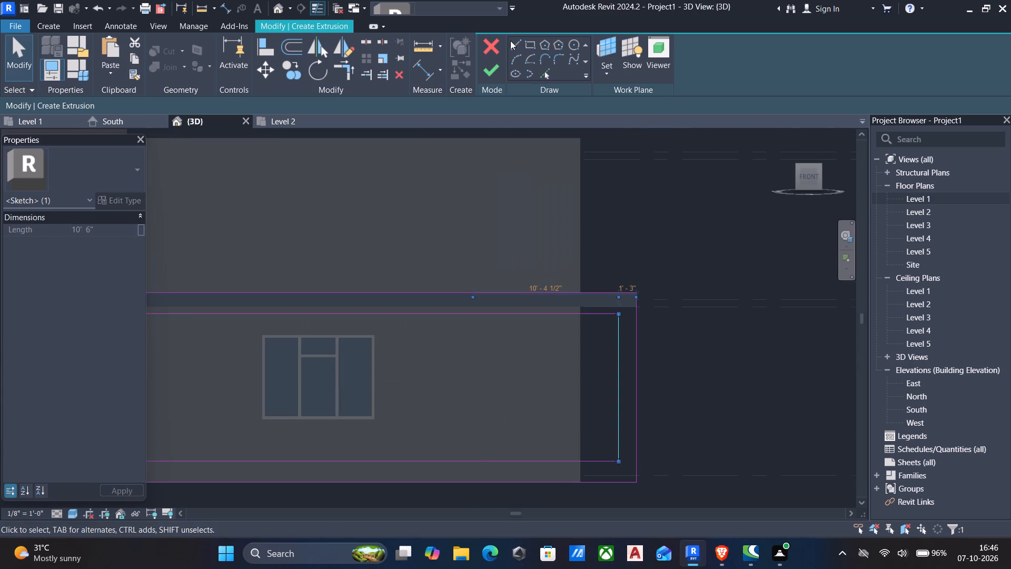
left_click(494, 313)
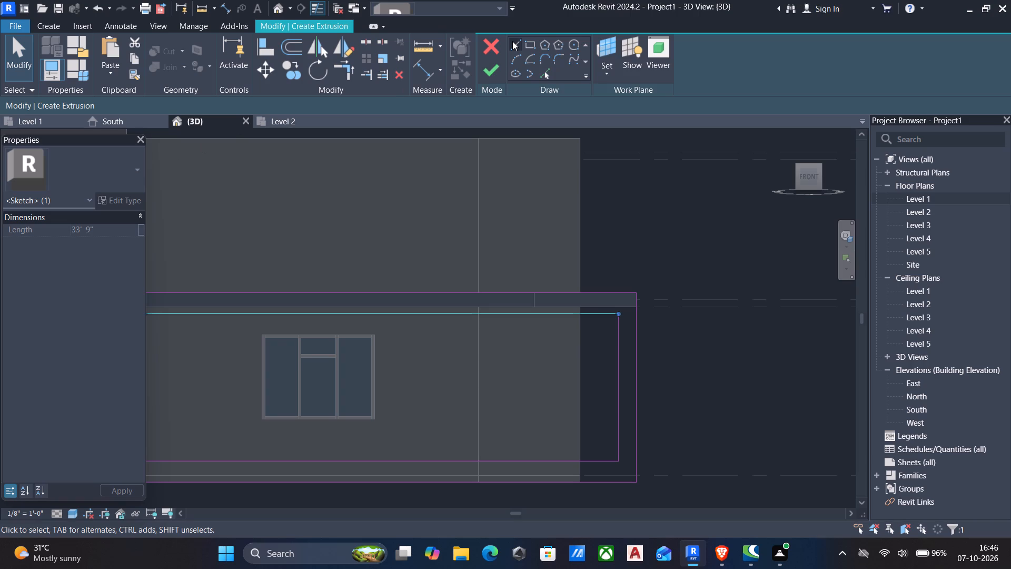
left_click(559, 61)
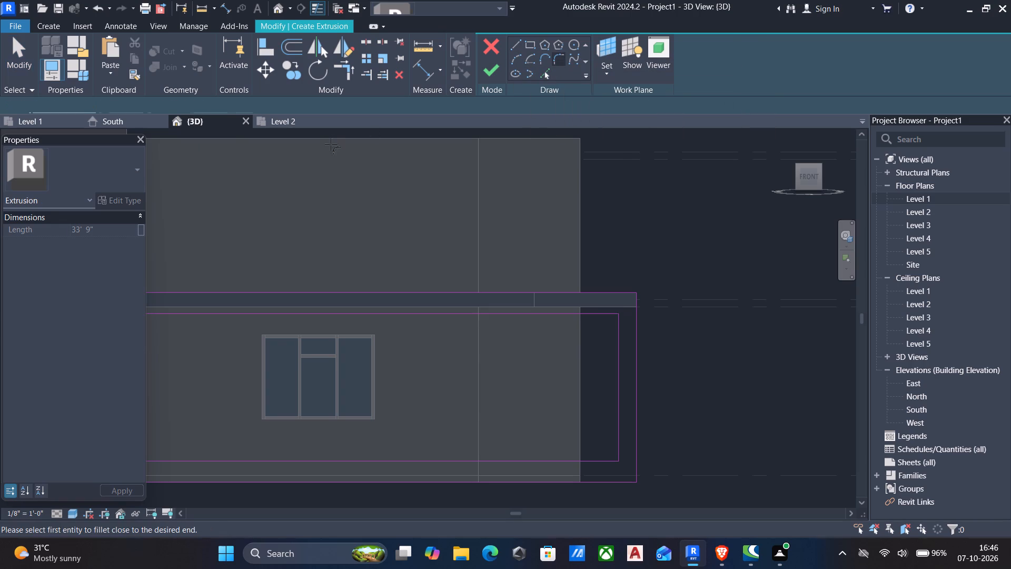
left_click(155, 107)
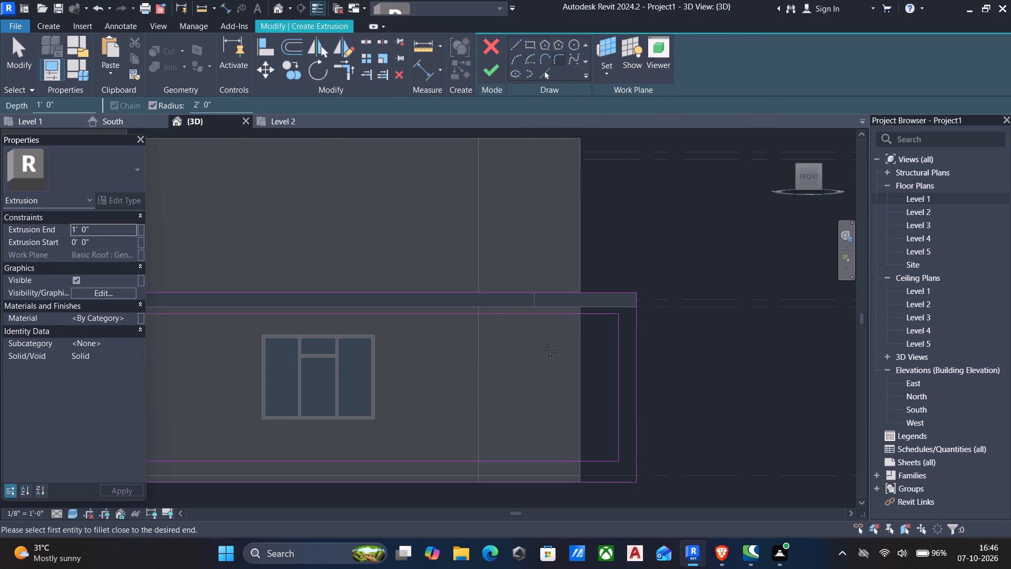
scroll(597, 363, "up", 2)
left_click(627, 340)
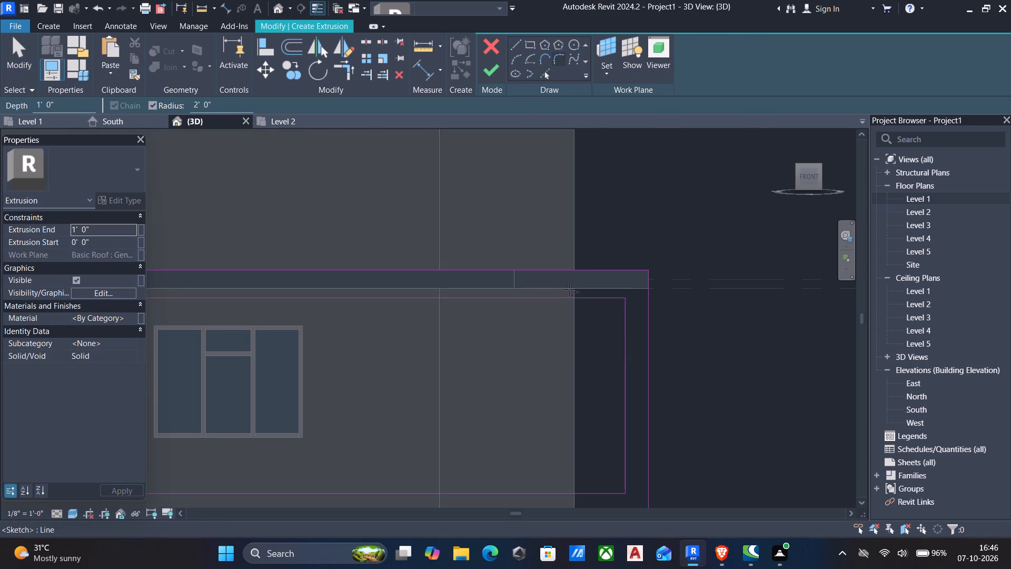
left_click(571, 298)
scroll(586, 378, "down", 3)
Round the inner rectangle's top left corner with the same 2' 0" fillet arc radius.
middle_click(586, 398)
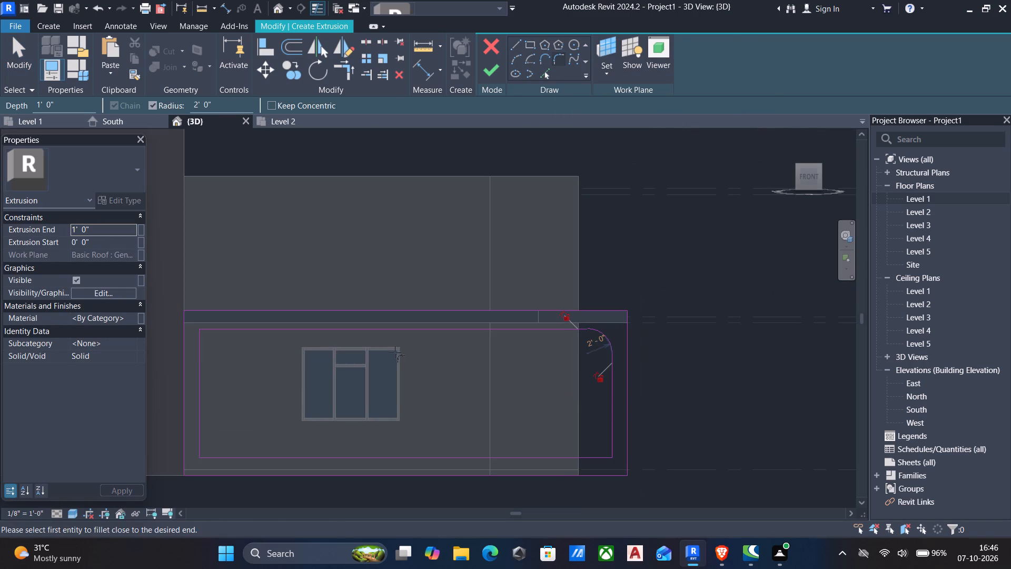
scroll(350, 346, "up", 4)
left_click(202, 330)
left_click(202, 323)
scroll(203, 331, "down", 4)
middle_click_drag(216, 350, 339, 354)
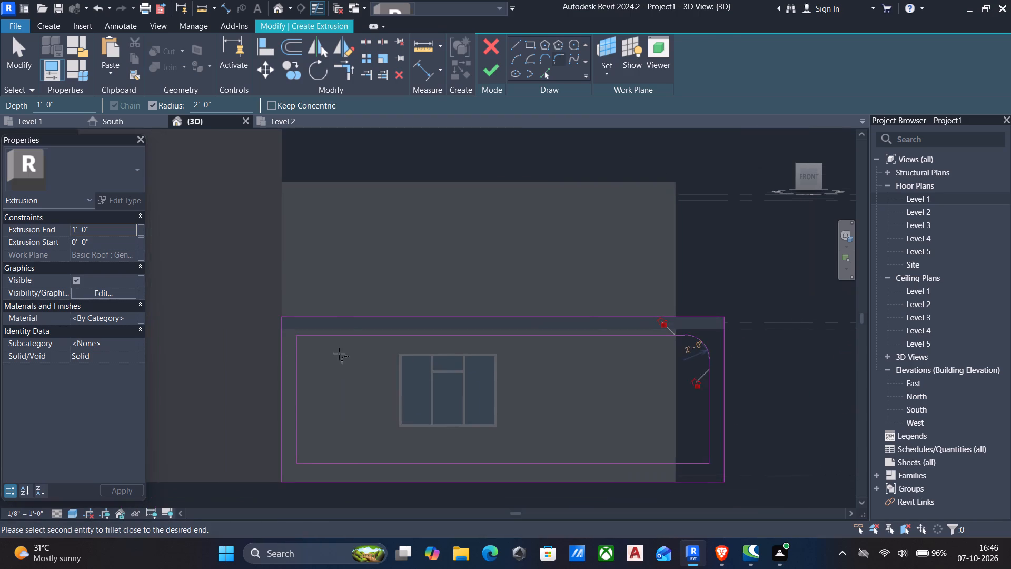
scroll(336, 367, "up", 3)
left_click(281, 377)
scroll(348, 362, "down", 4)
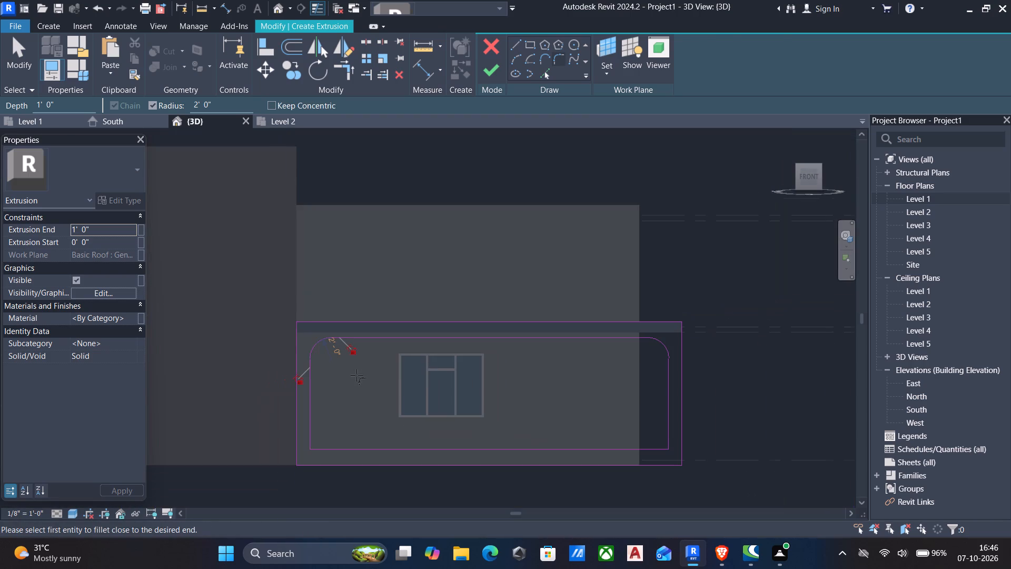
middle_click_drag(440, 395, 485, 373)
key("Escape")
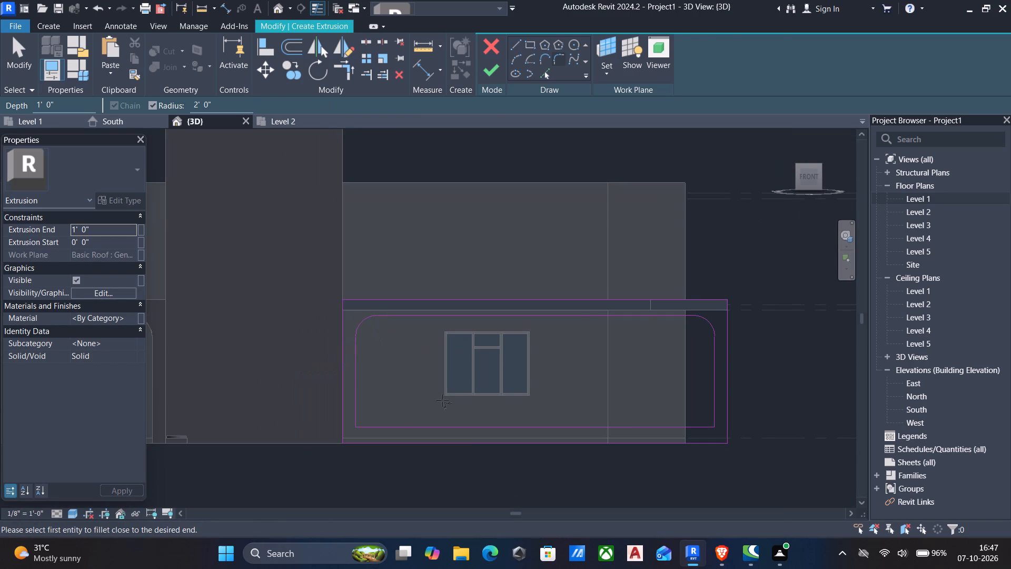
key("Escape")
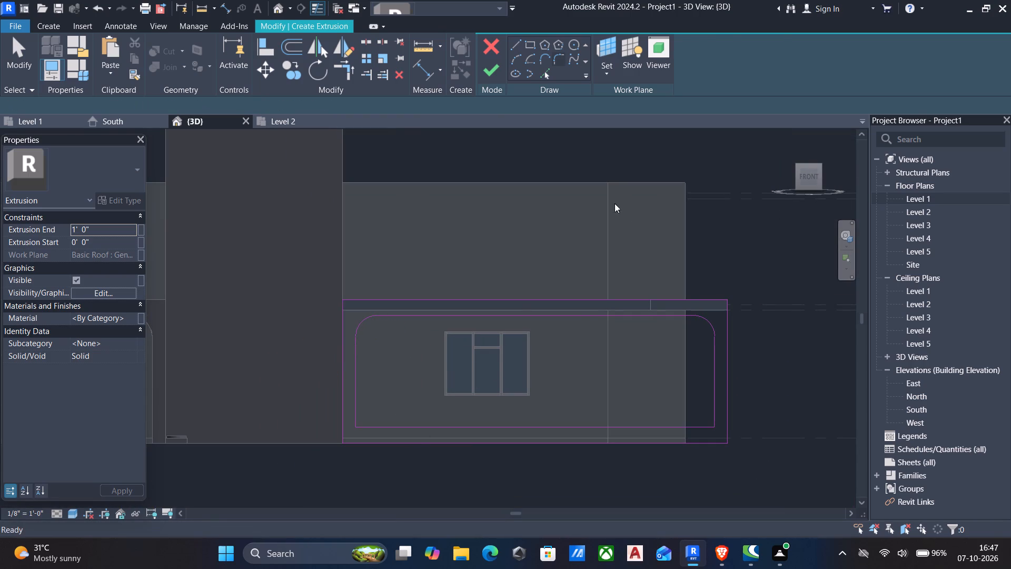
Delete the bottom horizontal lines of both the outer outline and the inner rectangle.
left_click(541, 440)
key("Delete")
left_click(544, 430)
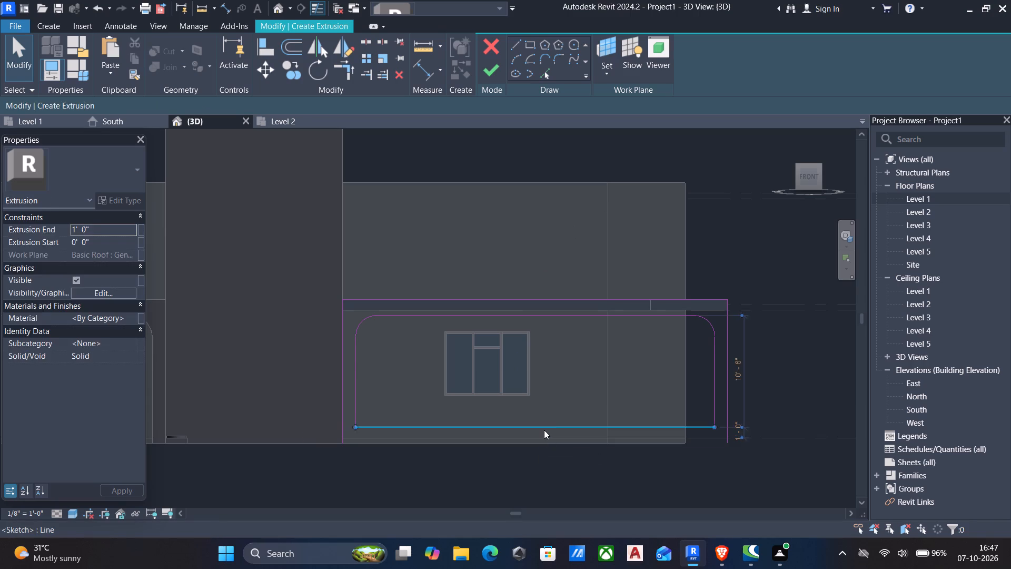
key("Delete")
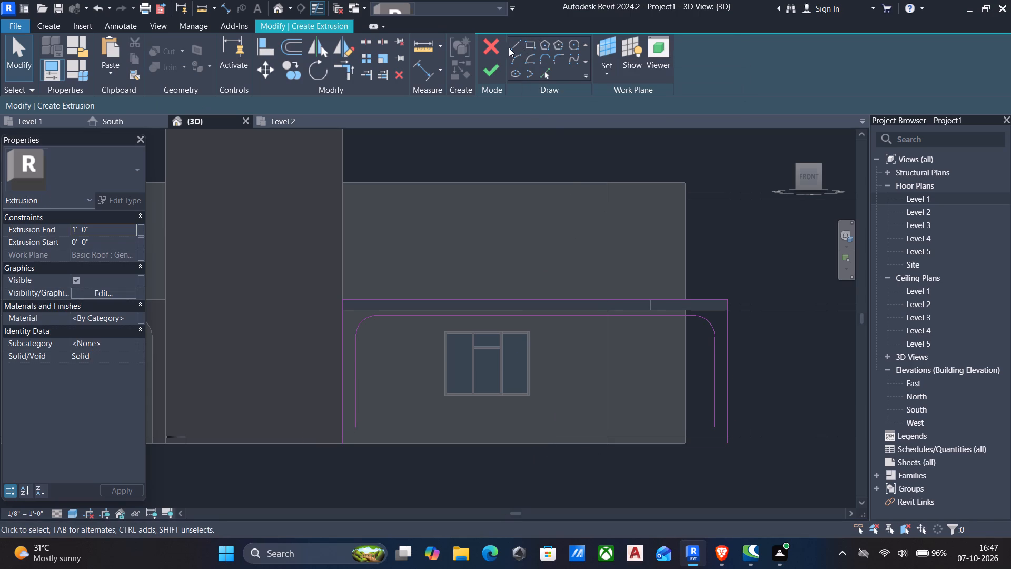
Draw lines extending the left inner vertical down 1' 6" to the wall base and across to the outer outline's bottom left corner.
left_click(518, 46)
scroll(345, 446, "up", 4)
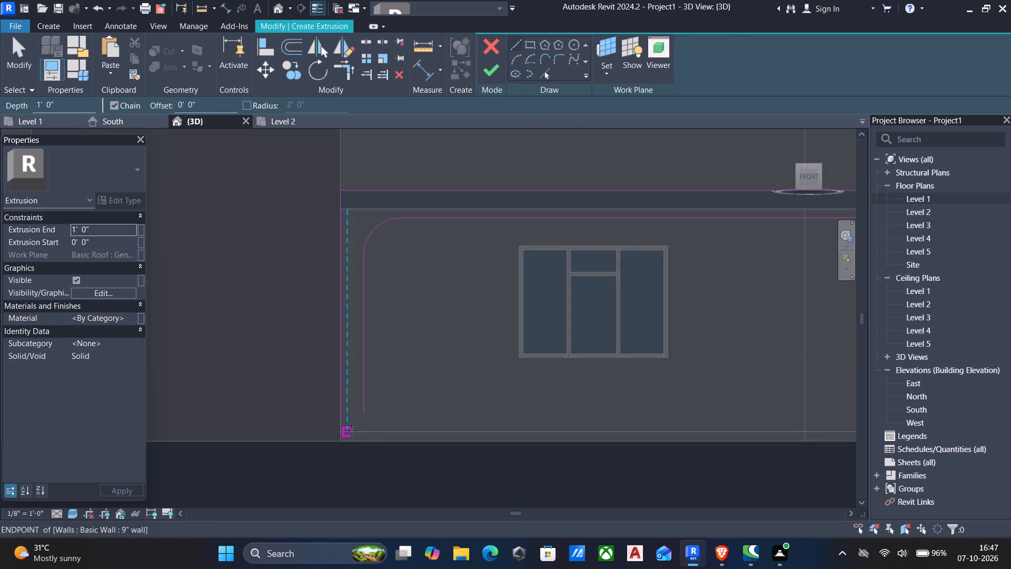
scroll(354, 417, "up", 4)
left_click(371, 410)
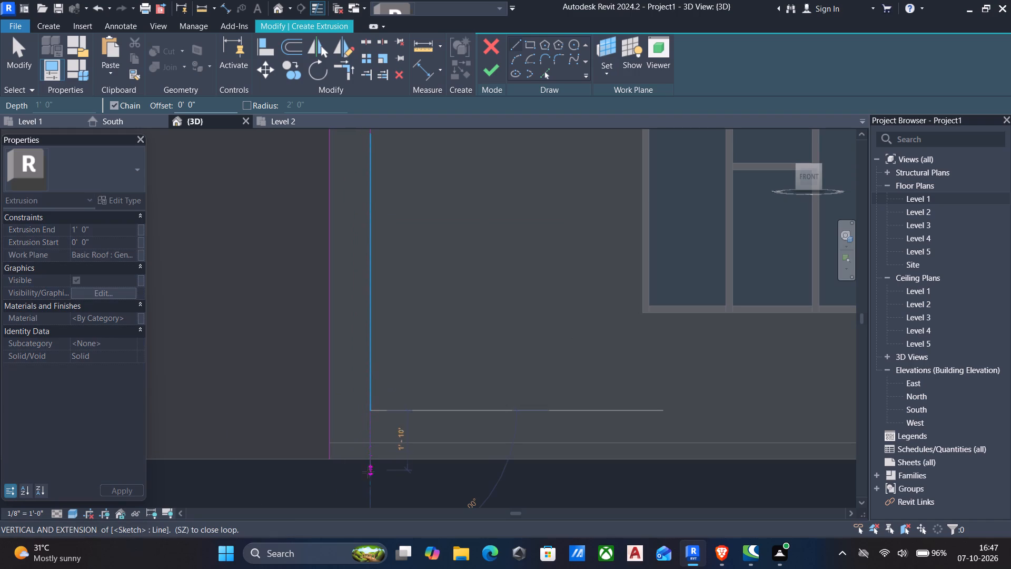
left_click(370, 465)
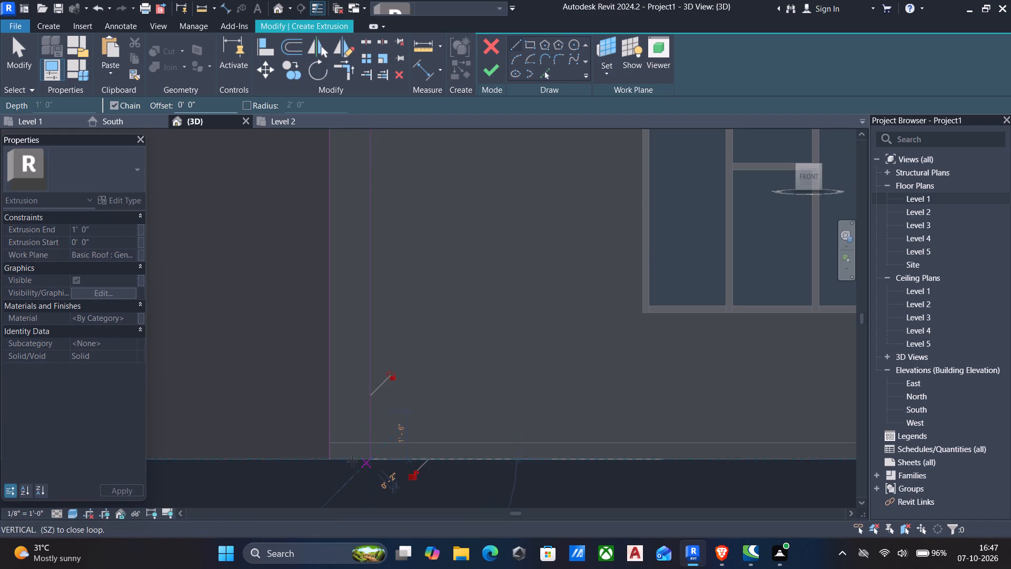
left_click(330, 459)
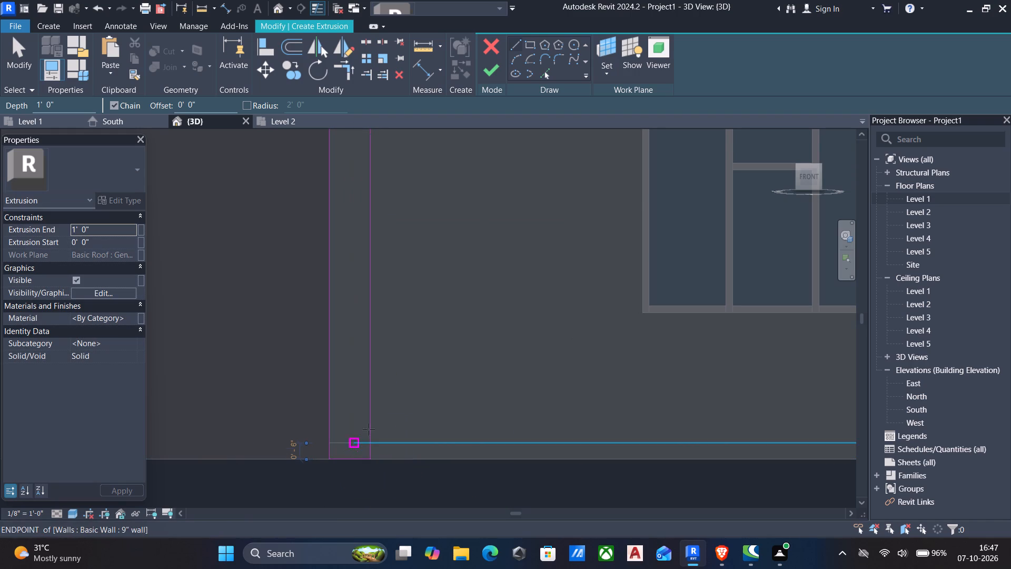
key("Escape")
Draw lines extending the right inner vertical down 1' 6" and across to the outer outline's bottom right end, closing the leg.
scroll(685, 418, "down", 4)
middle_click_drag(708, 416, 375, 311)
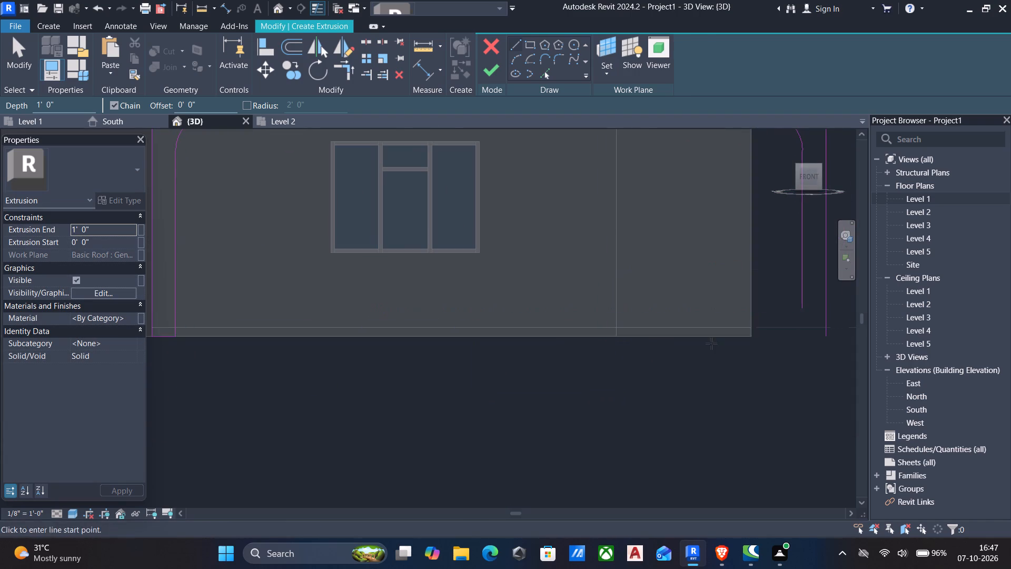
middle_click_drag(786, 325, 493, 336)
scroll(508, 326, "up", 4)
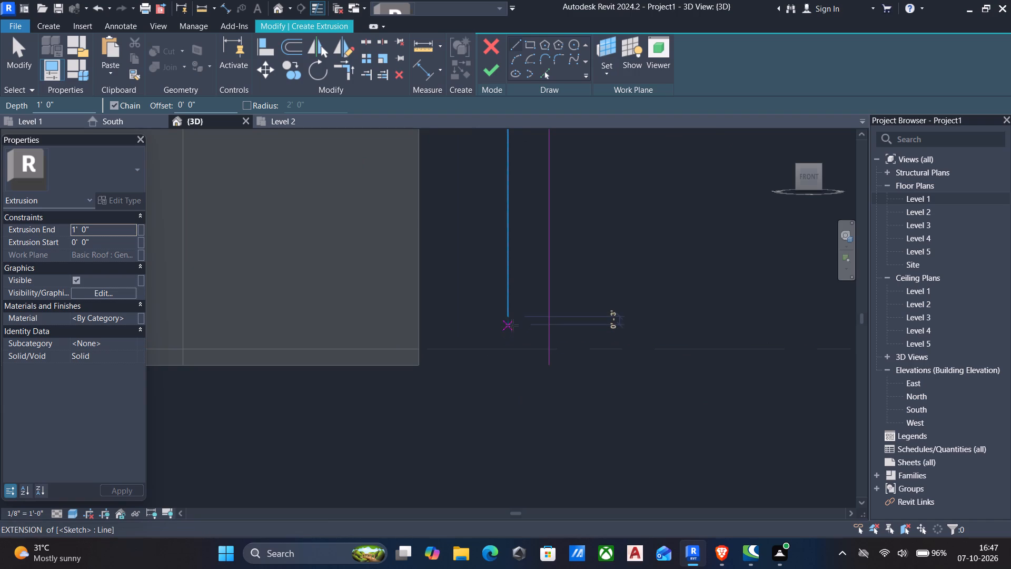
left_click(512, 319)
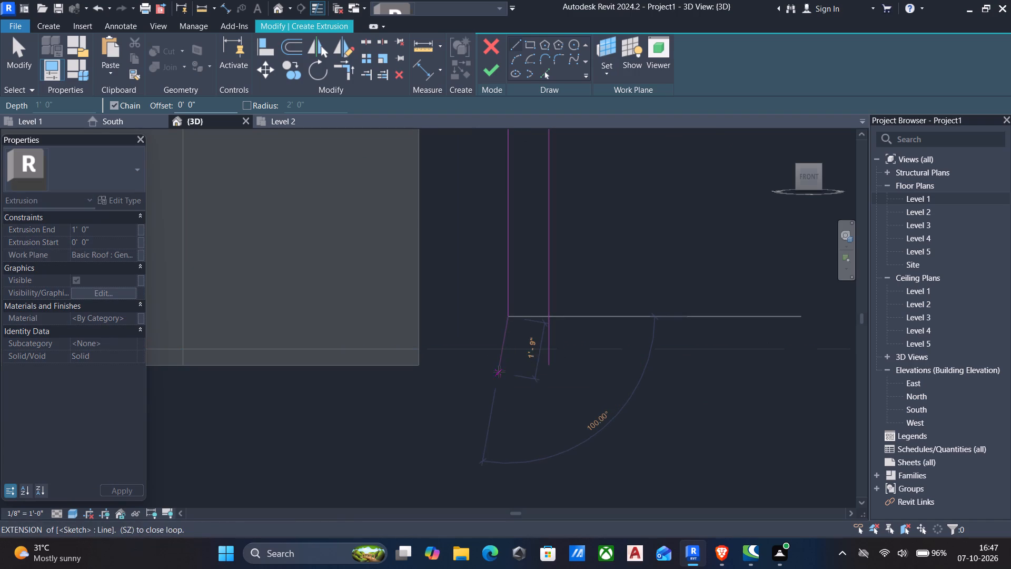
left_click(504, 366)
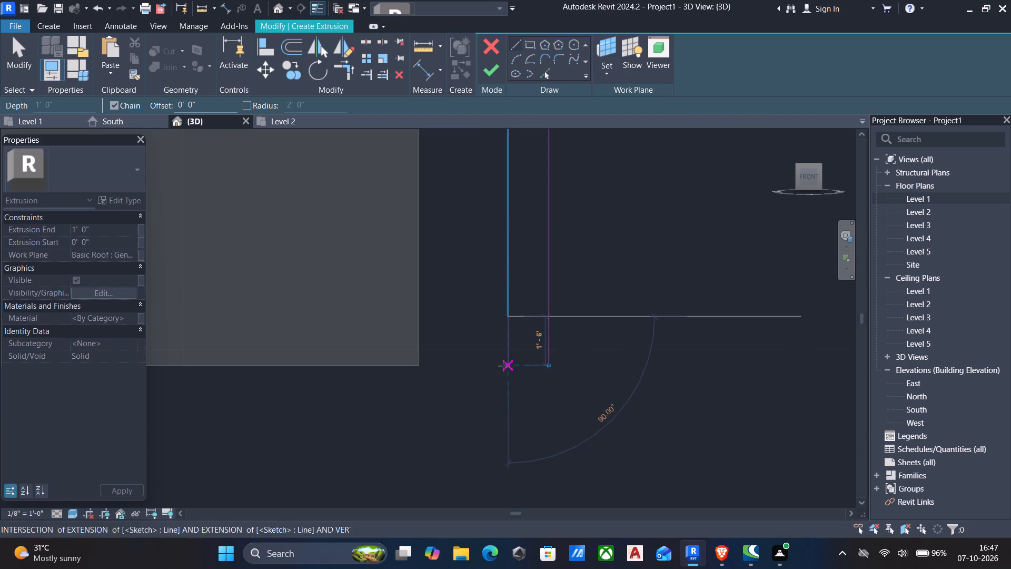
left_click(550, 369)
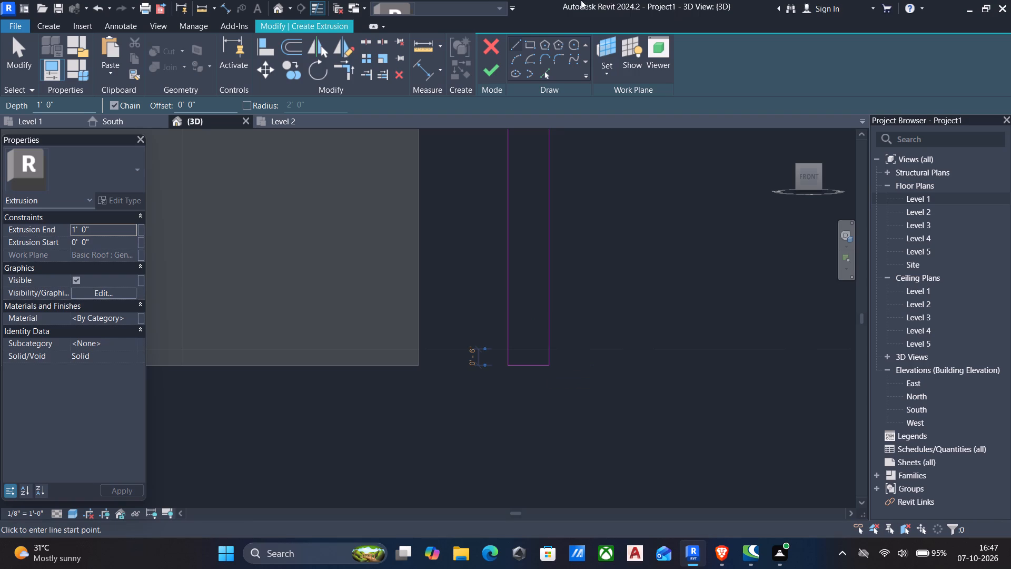
Finish the frame profile sketch as an extrusion 1' 0" deep.
left_click(489, 72)
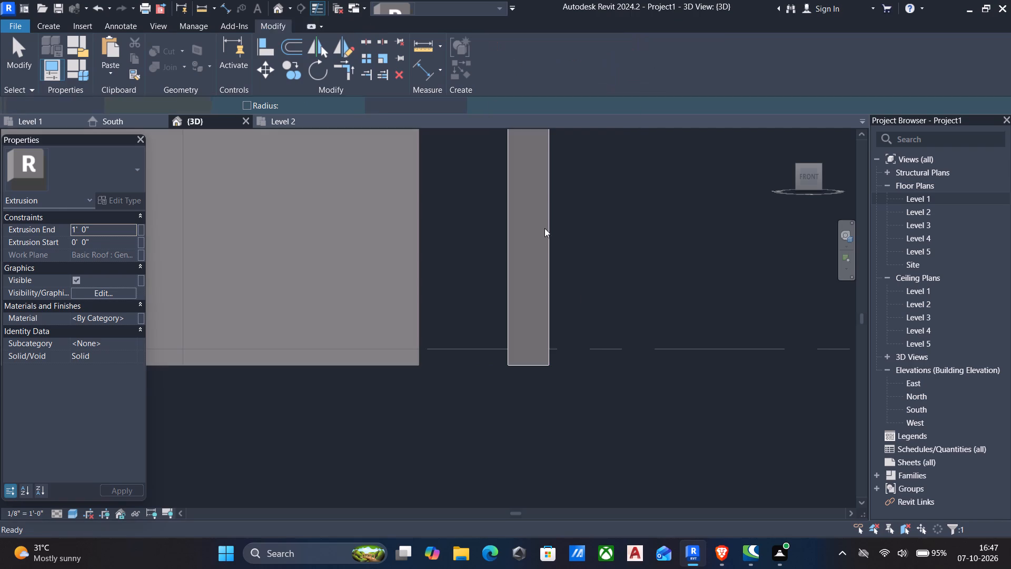
Examine the new frame extrusion from the side and front, checking how it meets the roof slab.
scroll(590, 335, "down", 12)
scroll(490, 360, "down", 3)
middle_click_drag(481, 376, 374, 433, "shift")
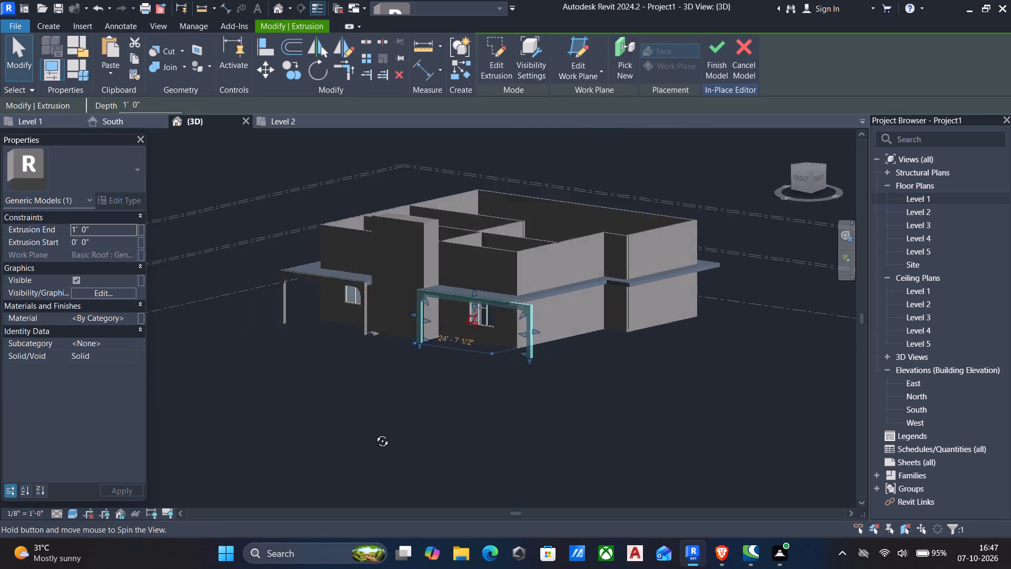
middle_click_drag(374, 433, 262, 400, "shift")
scroll(472, 335, "up", 5)
scroll(482, 286, "up", 6)
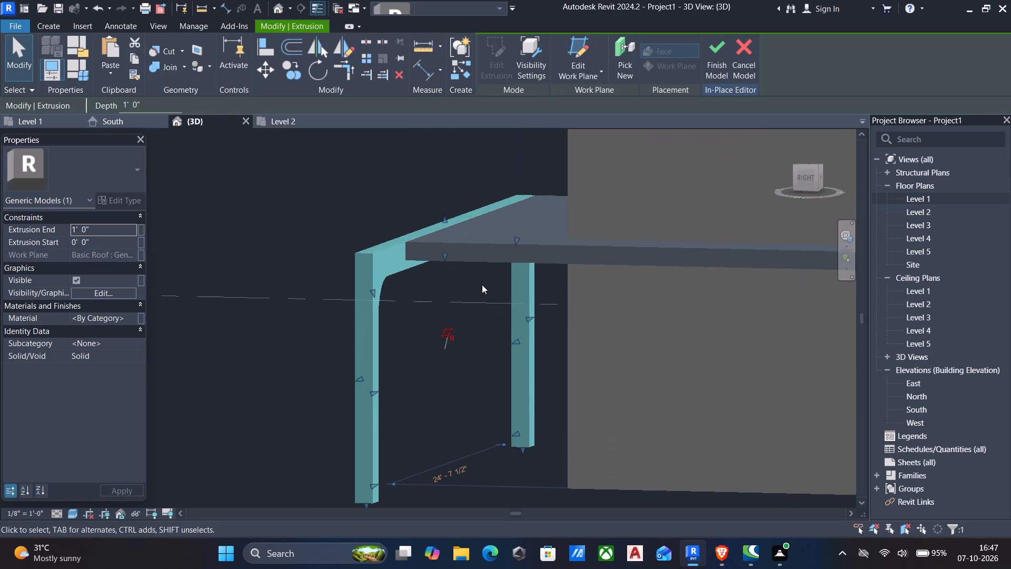
scroll(319, 236, "down", 3, "shift")
middle_click_drag(315, 241, 536, 308, "shift")
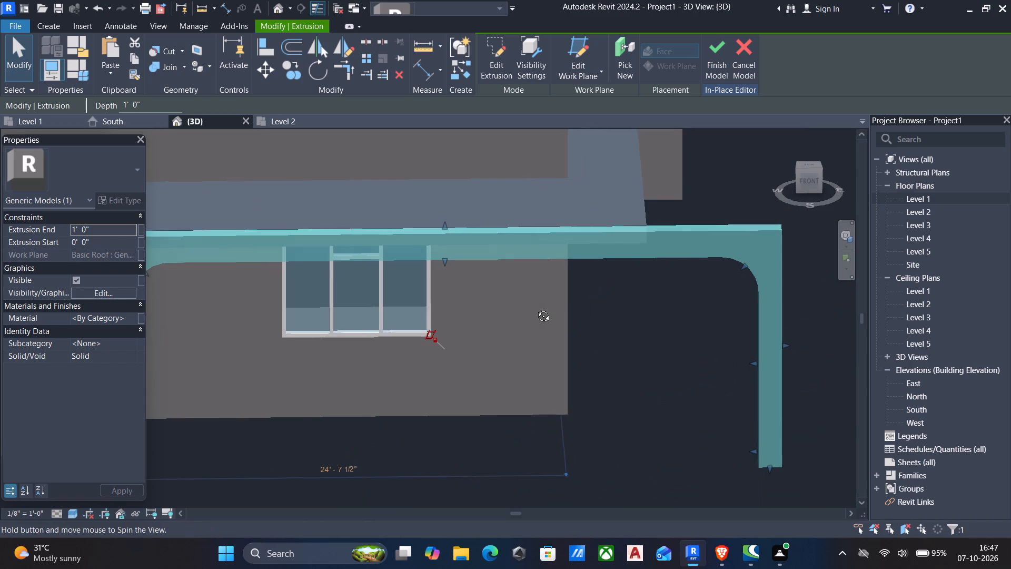
middle_click_drag(536, 308, 513, 260, "shift")
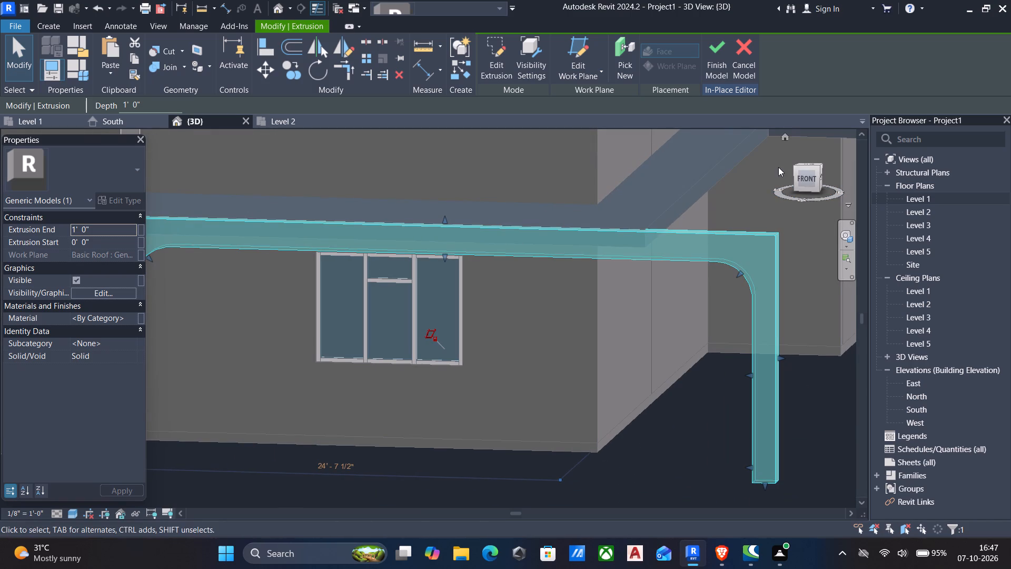
Open the right facade frame extrusion's profile sketch for editing.
left_click(803, 182)
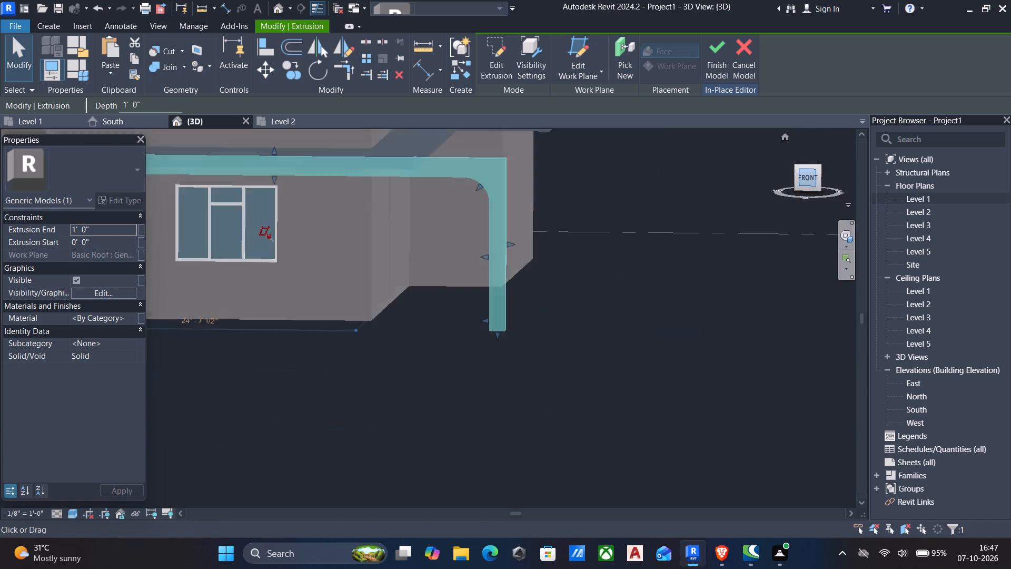
scroll(619, 243, "up", 4)
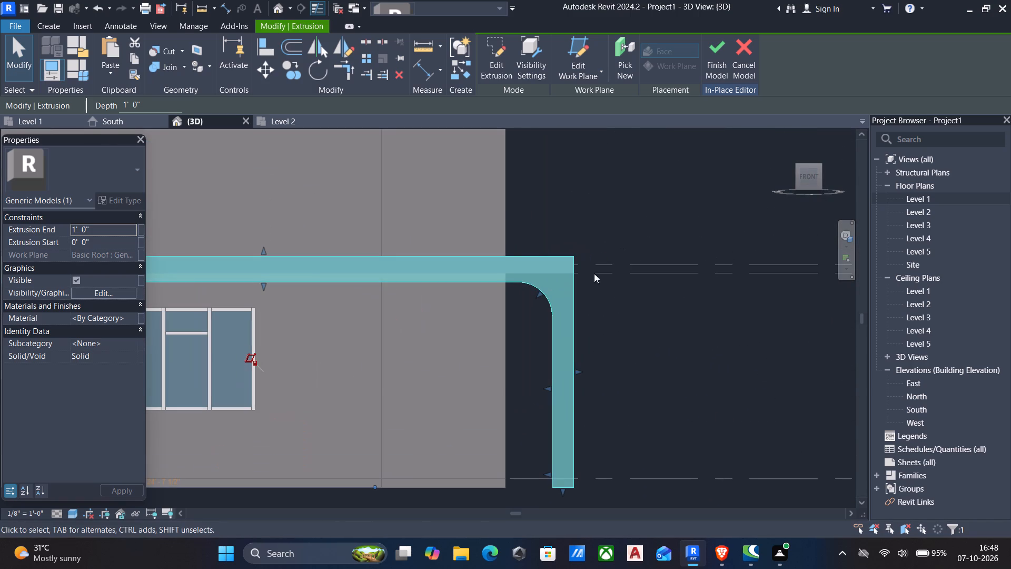
left_click(498, 67)
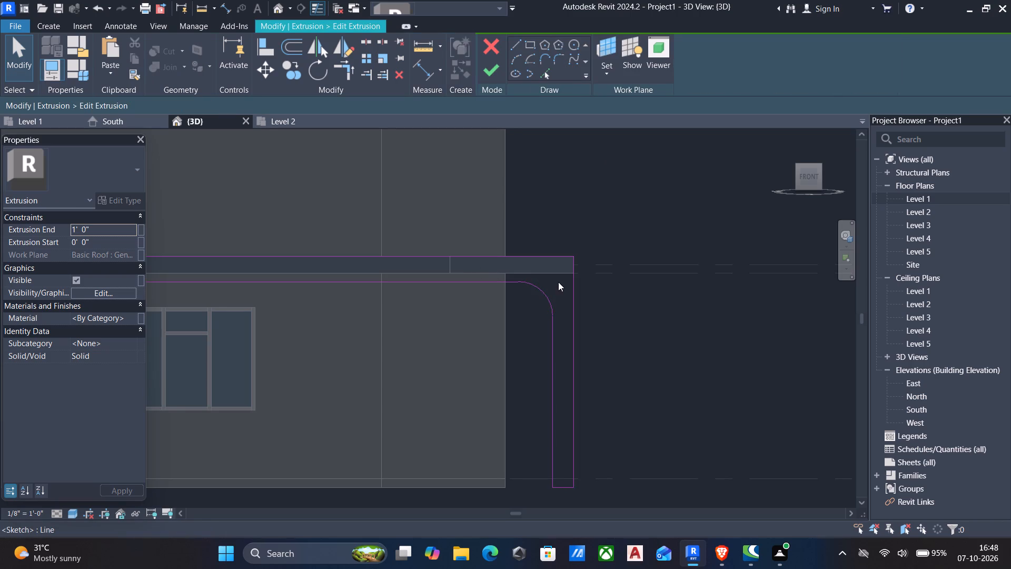
scroll(559, 282, "down", 5)
middle_click_drag(611, 317, 600, 373, "shift")
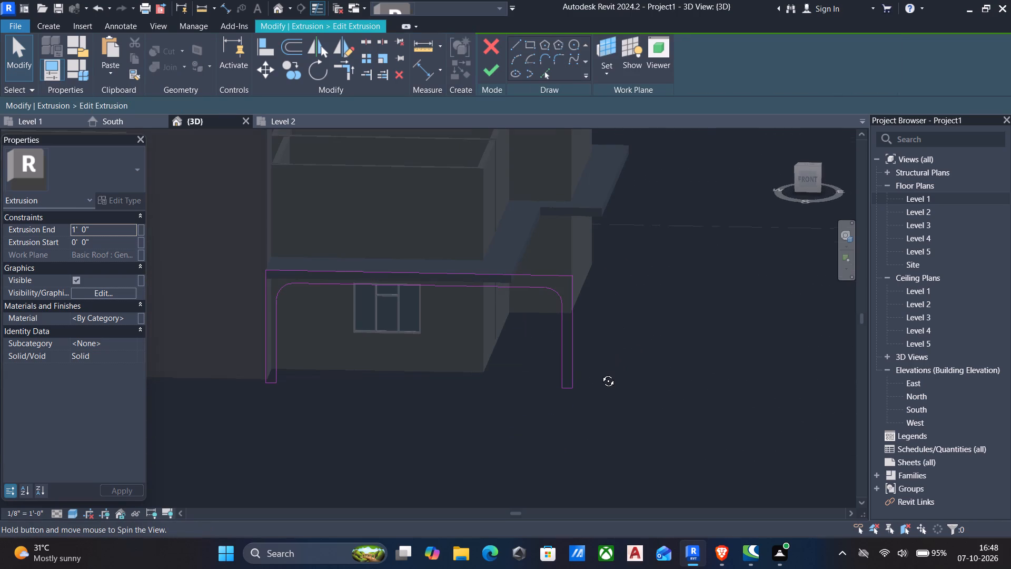
middle_click_drag(600, 373, 613, 330, "shift")
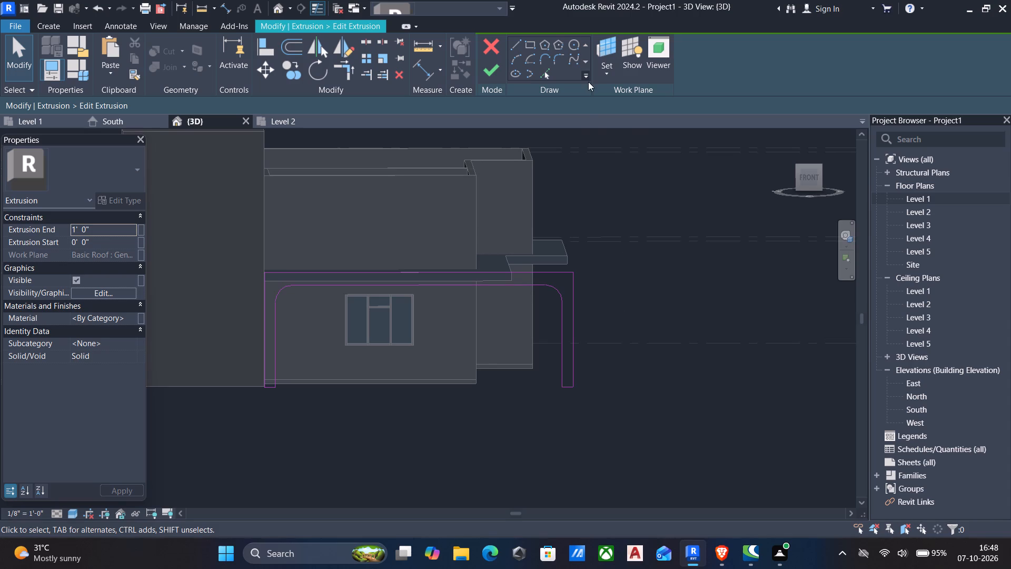
Move the profile's right leg with its rounded corner about 7' 3" inward, from the roof's outer corner to the roof edge's inner endpoint.
left_click(807, 172)
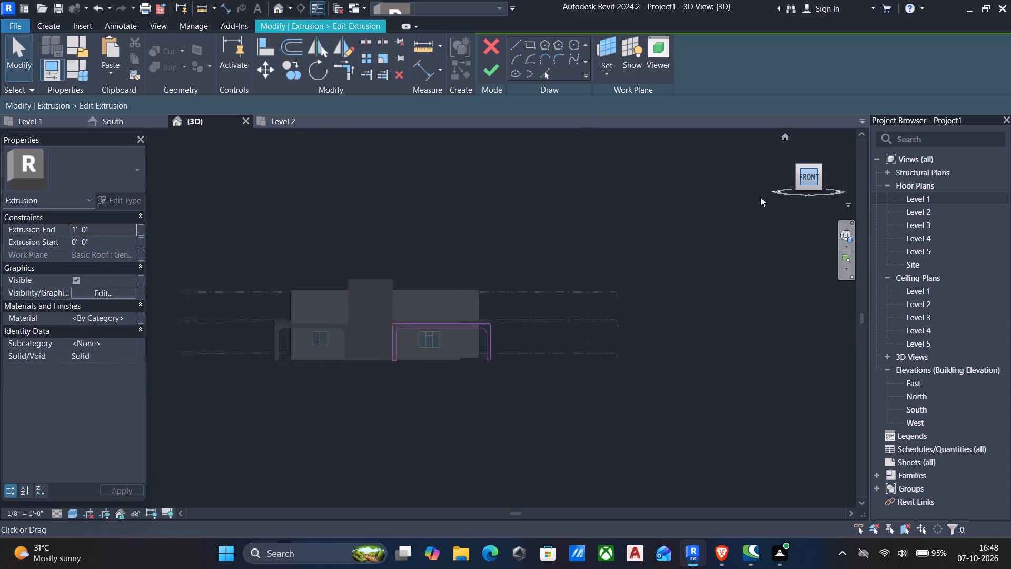
scroll(496, 325, "up", 16)
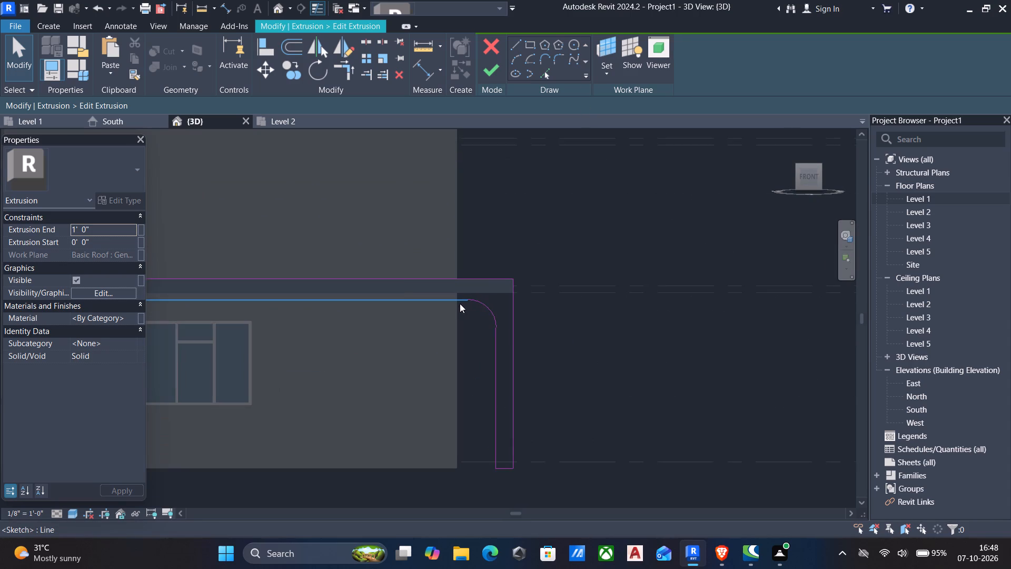
left_click(387, 254)
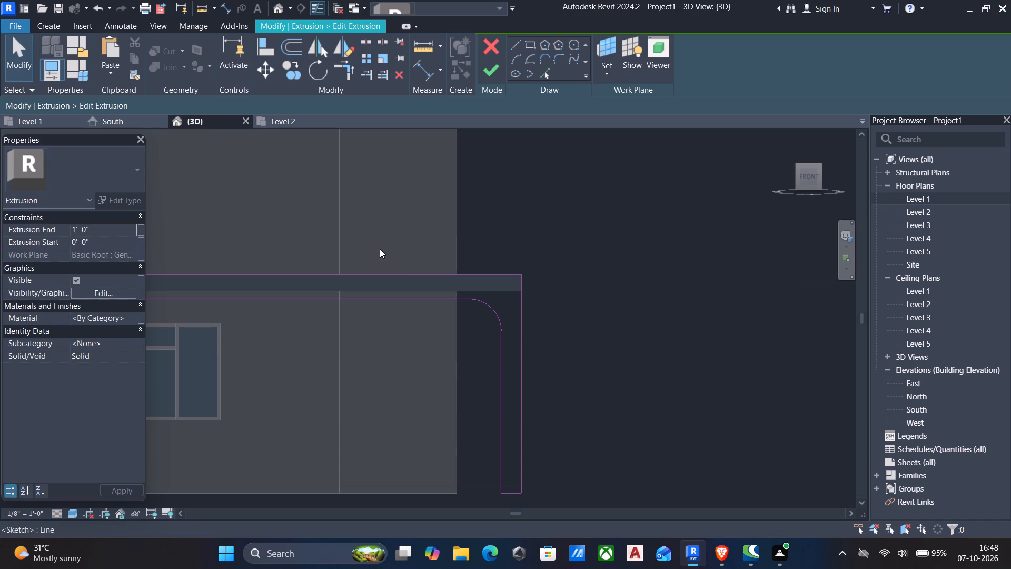
left_click_drag(380, 249, 570, 503)
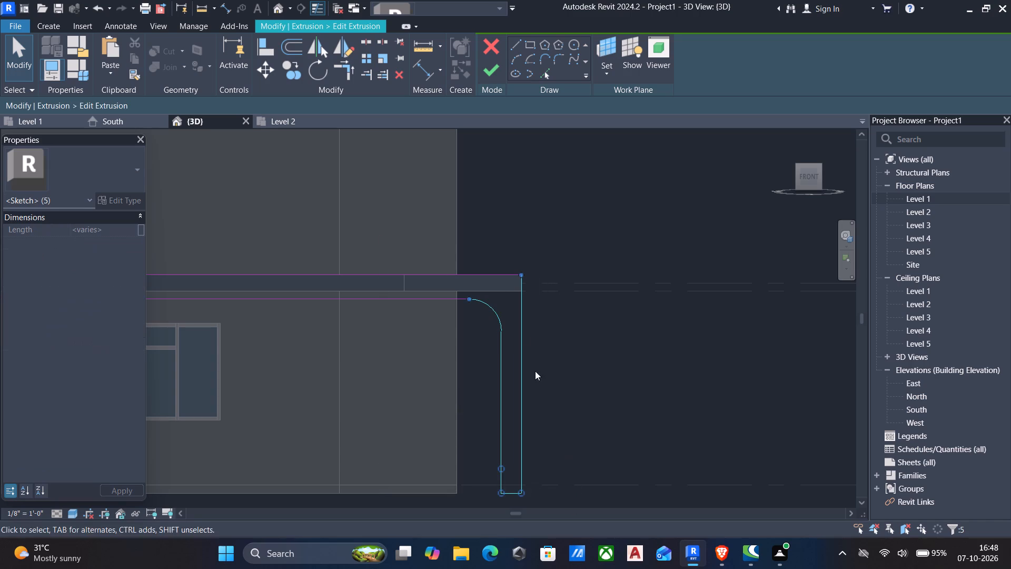
key("m")
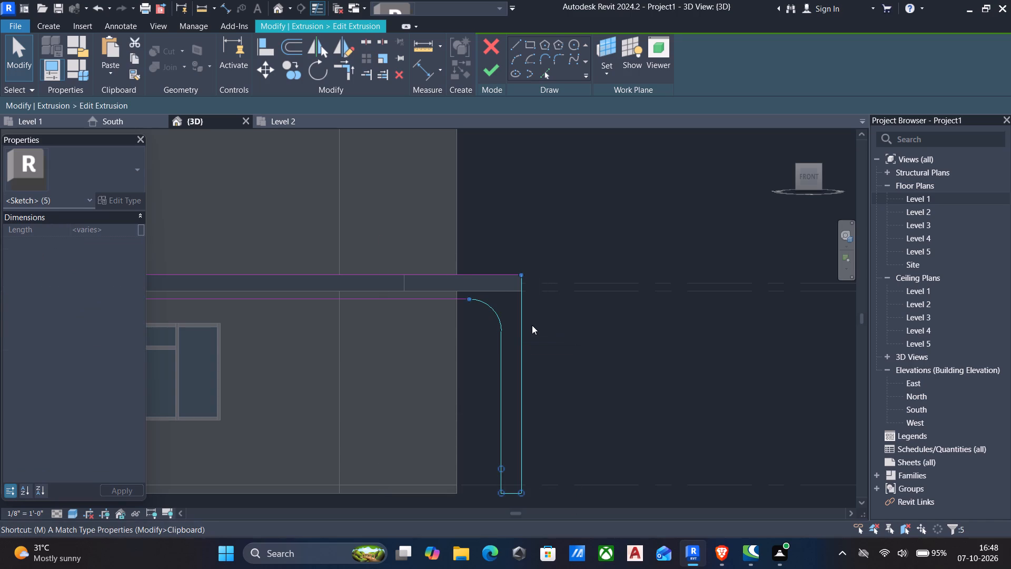
key("v")
scroll(519, 263, "up", 5)
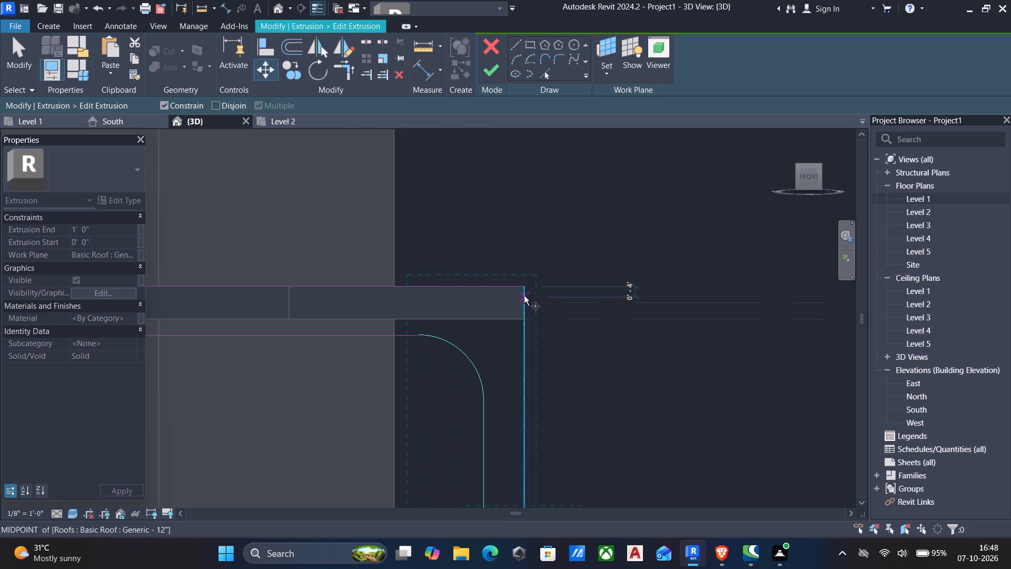
left_click(523, 290)
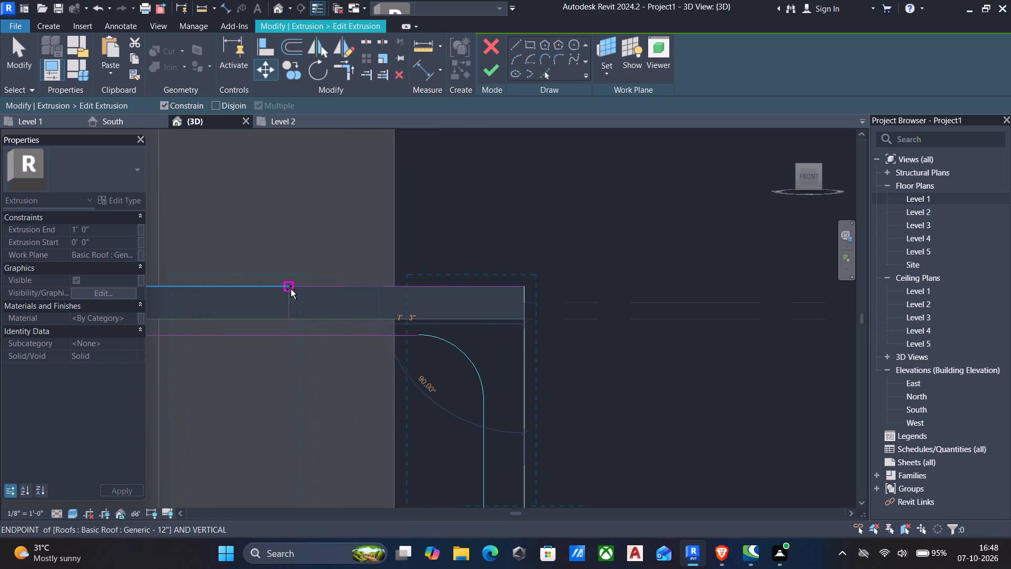
left_click(290, 289)
scroll(331, 314, "down", 4)
middle_click_drag(442, 311, 505, 304)
middle_click_drag(489, 374, 686, 330)
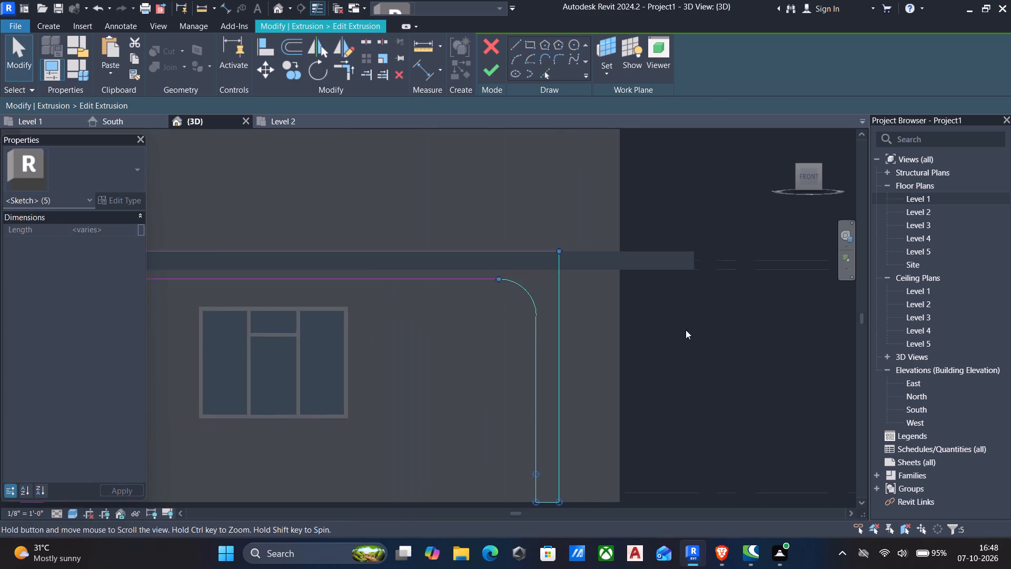
middle_click_drag(686, 330, 685, 330)
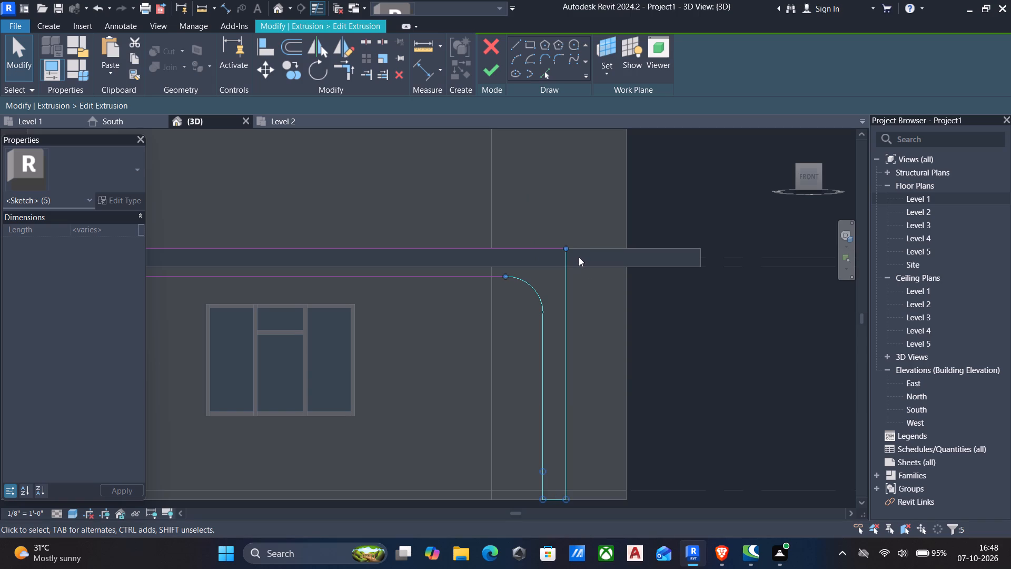
key("Escape")
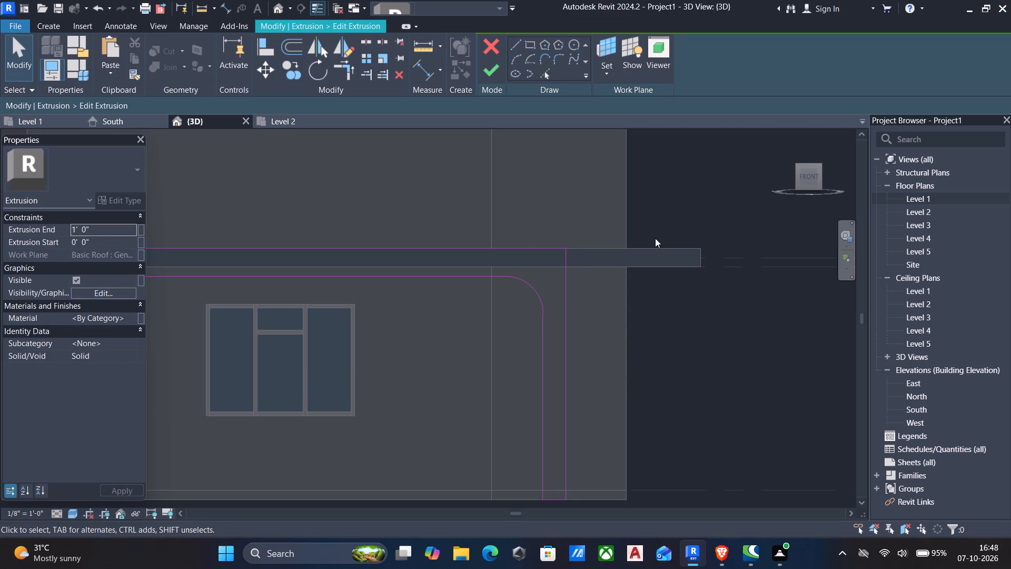
Measure the width of the moved right leg along its base.
key("d")
key("d")
middle_click_drag(597, 449, 630, 351)
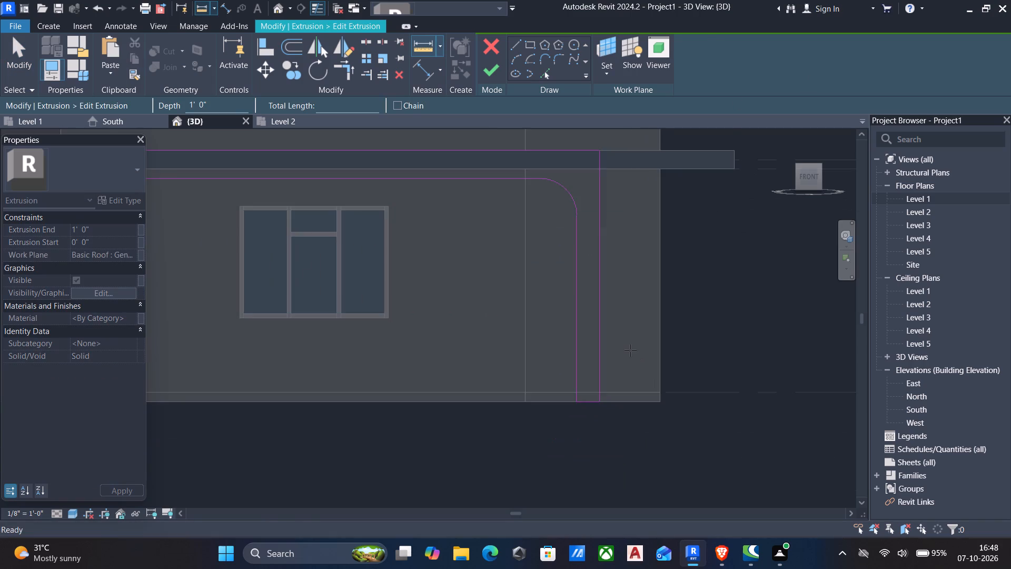
scroll(605, 377, "up", 5)
left_click(558, 414)
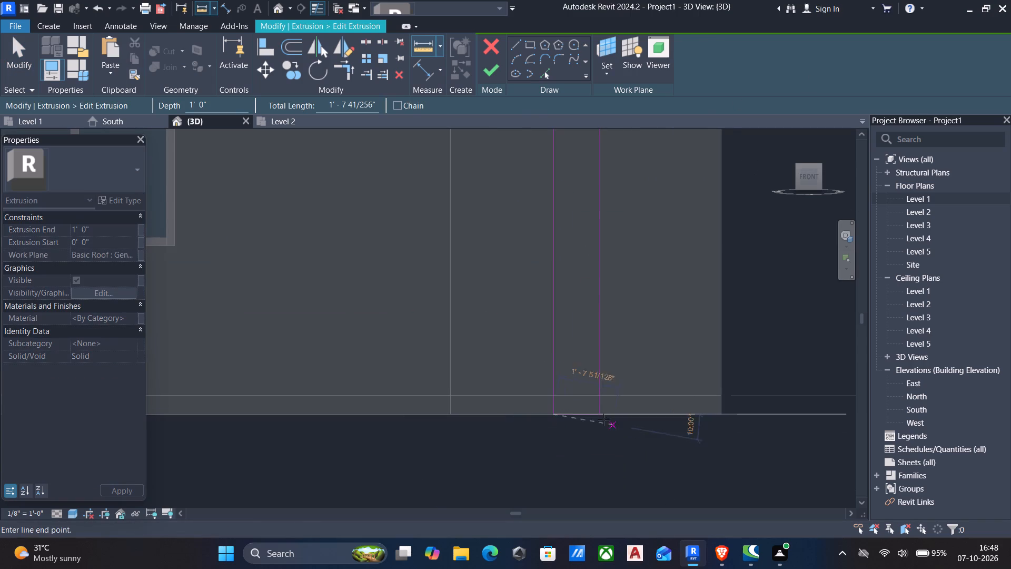
left_click(599, 416)
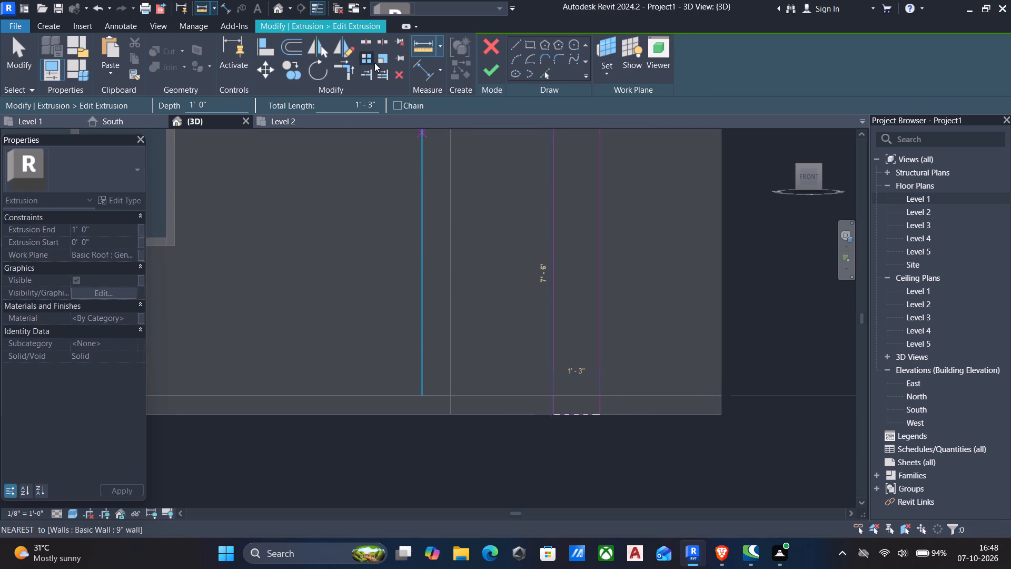
Finish the edited frame profile sketch.
left_click(492, 67)
Examine the shortened right frame from the front and side and compare it with the left arched frame.
scroll(507, 189, "down", 1)
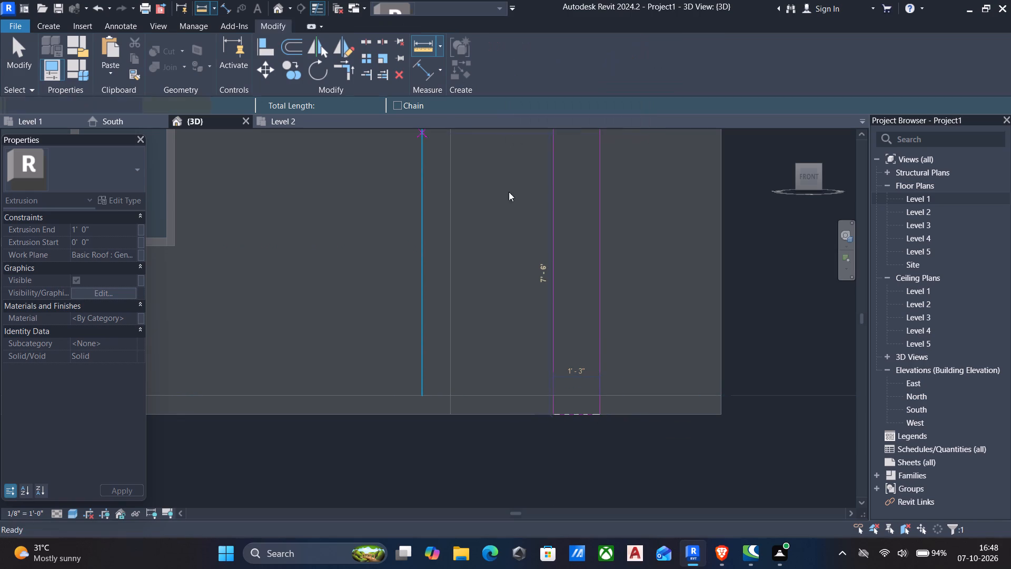
scroll(509, 192, "down", 4)
scroll(598, 330, "down", 8)
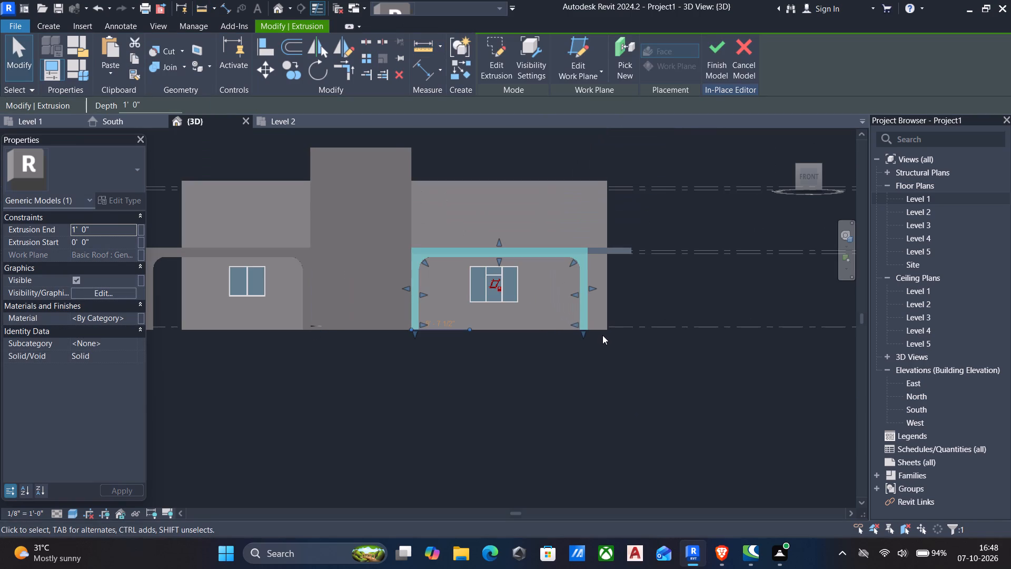
middle_click_drag(602, 335, 436, 388, "shift")
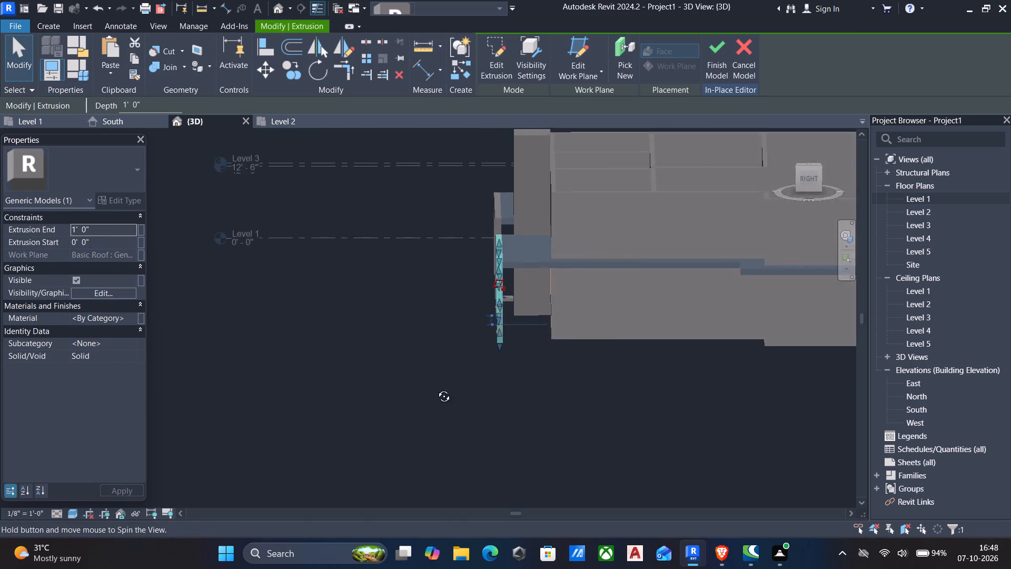
middle_click_drag(436, 388, 652, 384, "shift")
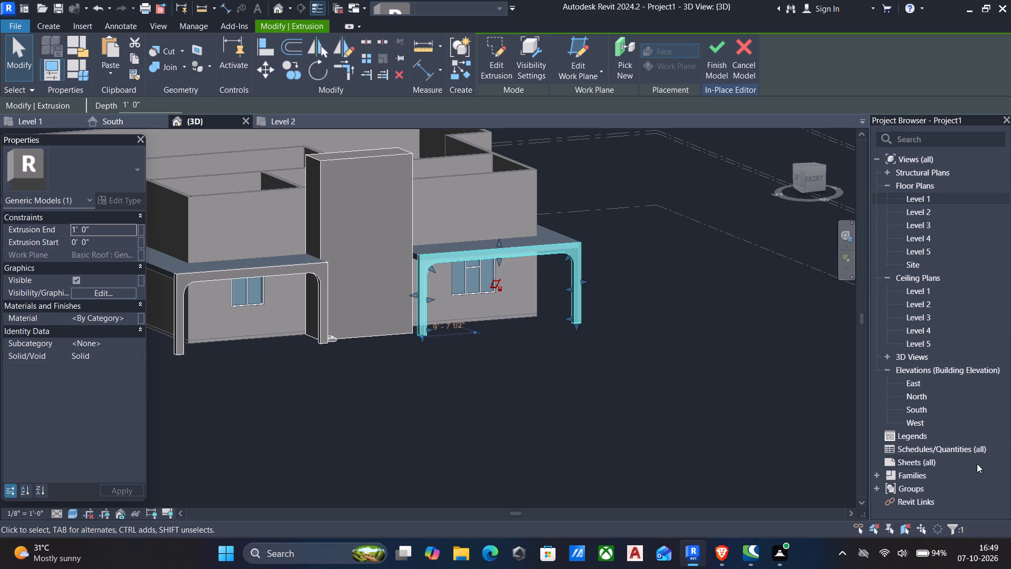
scroll(568, 387, "down", 5)
middle_click_drag(568, 387, 599, 441)
scroll(438, 419, "up", 5)
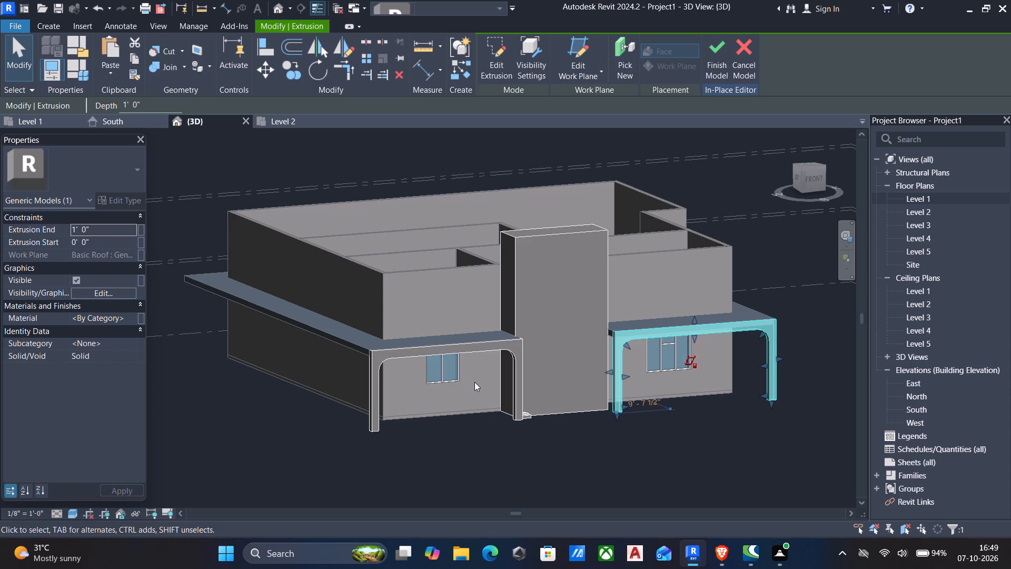
key("Escape")
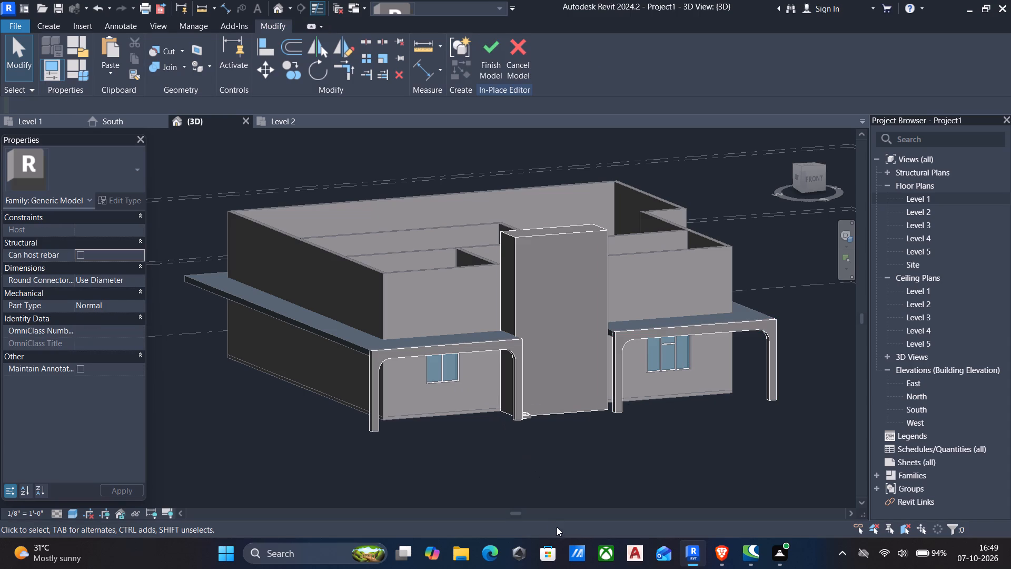
Examine the left frame's inner leg and the small round-topped base beside it, where they meet the tall central block.
scroll(516, 418, "up", 10)
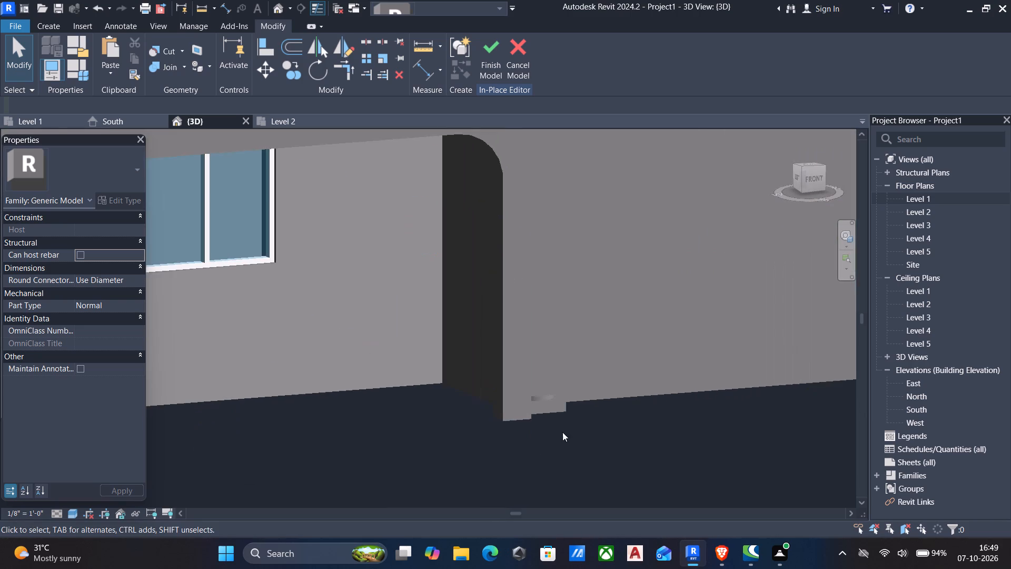
scroll(582, 439, "down", 2)
middle_click_drag(582, 442, 497, 474)
middle_click_drag(528, 406, 506, 442)
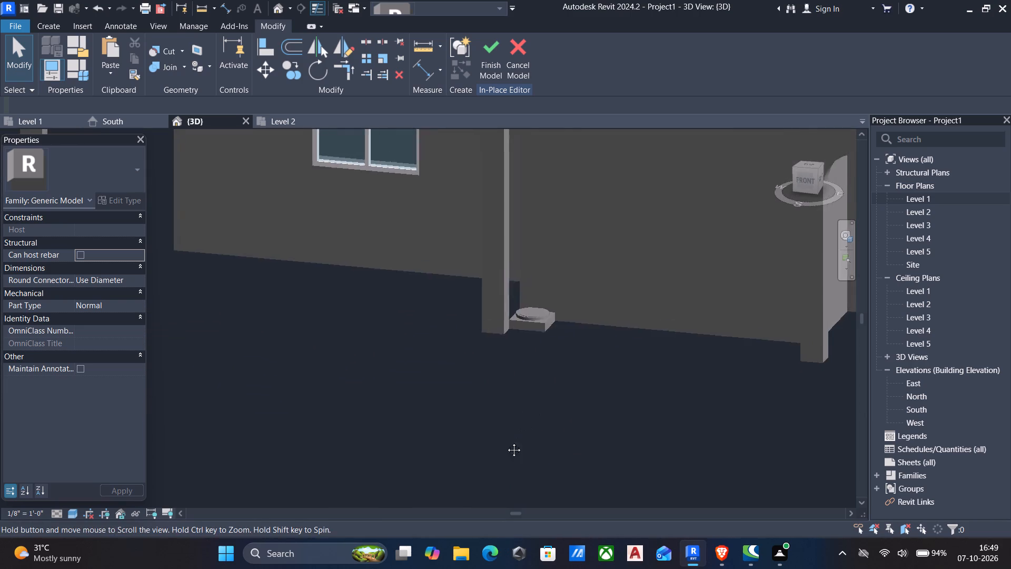
middle_click_drag(506, 442, 502, 473)
scroll(490, 373, "up", 8)
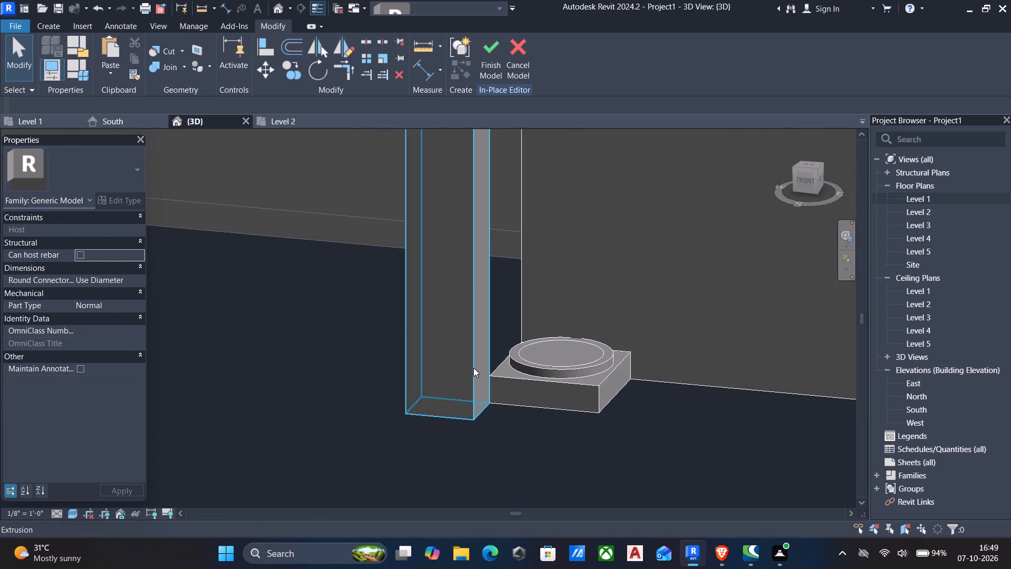
scroll(473, 368, "down", 4)
middle_click_drag(472, 368, 534, 499)
scroll(532, 480, "down", 1)
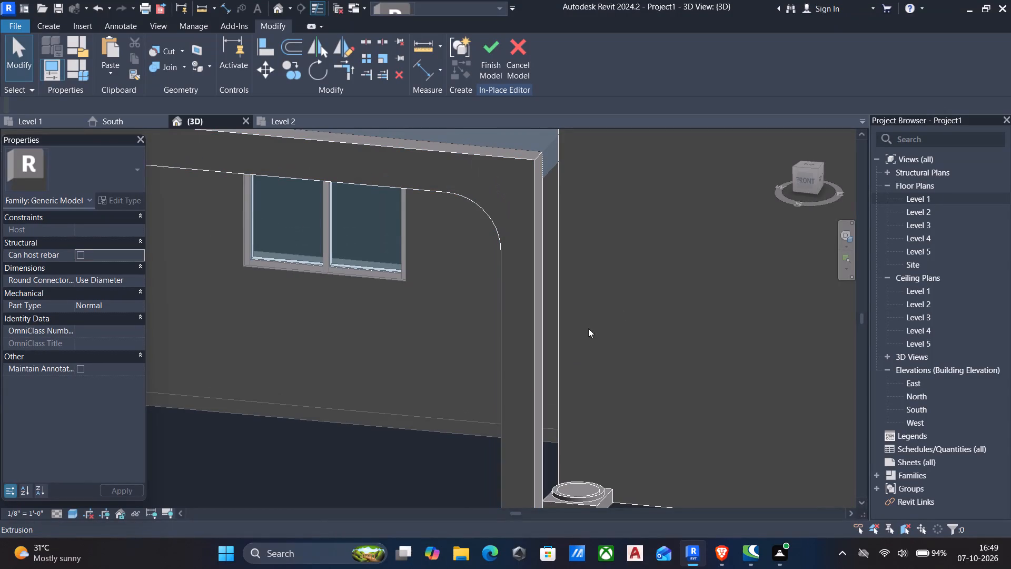
scroll(556, 389, "down", 4)
scroll(551, 470, "up", 4)
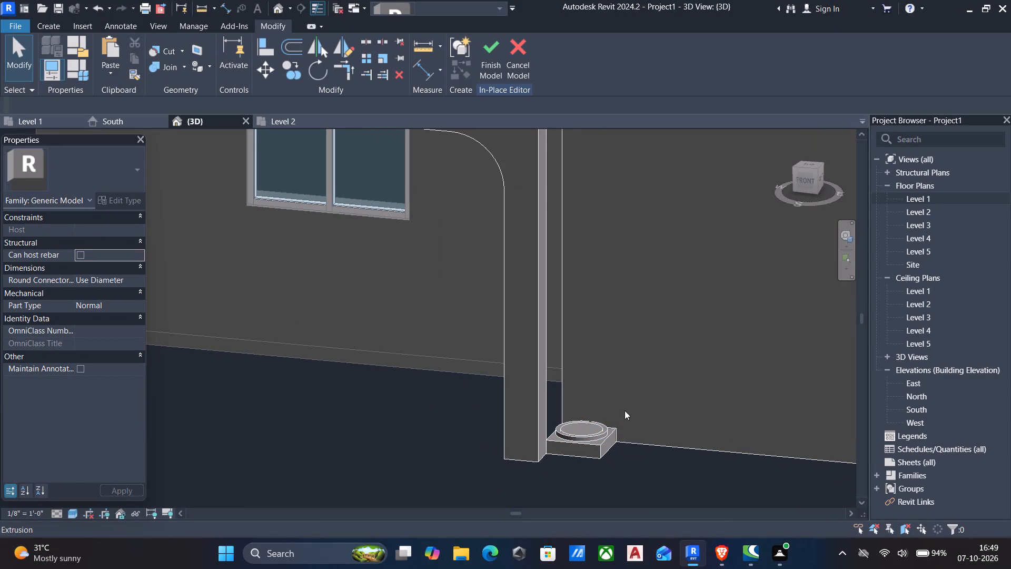
scroll(641, 374, "down", 5)
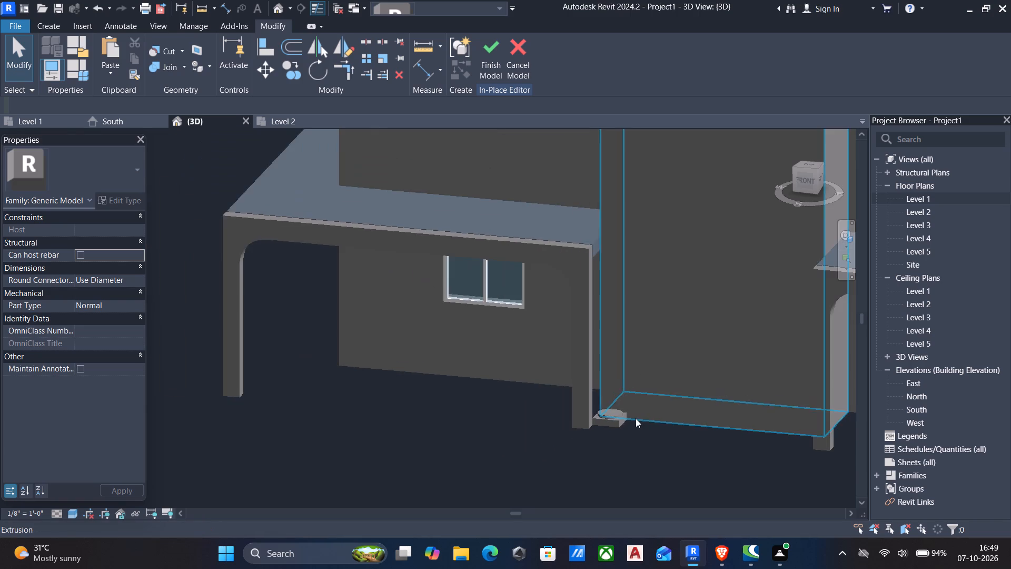
Examine from the front and side how the left frame's upper corner meets the tall central block.
scroll(588, 415, "down", 2)
middle_click_drag(559, 404, 596, 398, "shift")
scroll(586, 398, "down", 1, "shift")
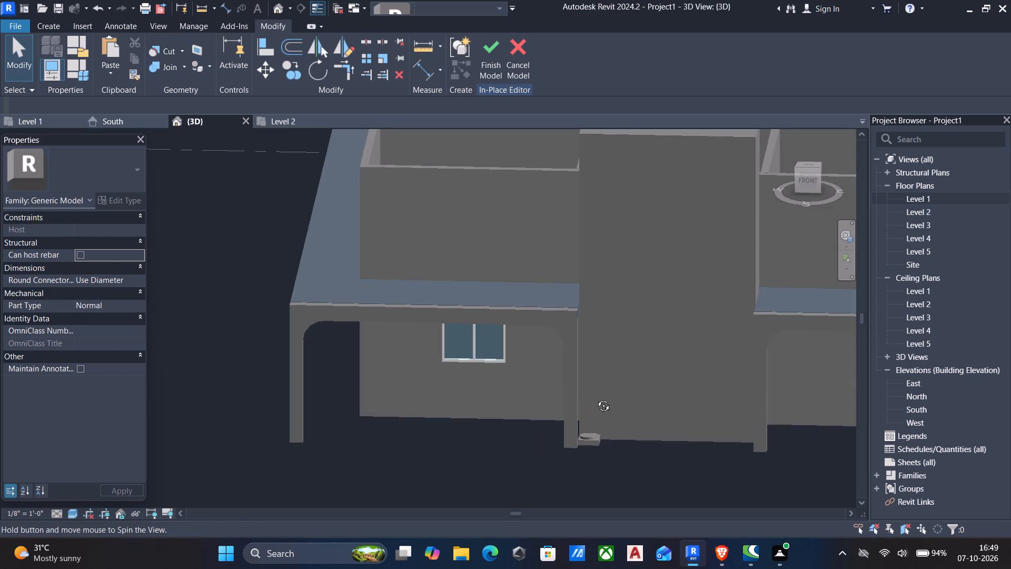
middle_click_drag(596, 398, 706, 329, "shift")
scroll(680, 369, "up", 4)
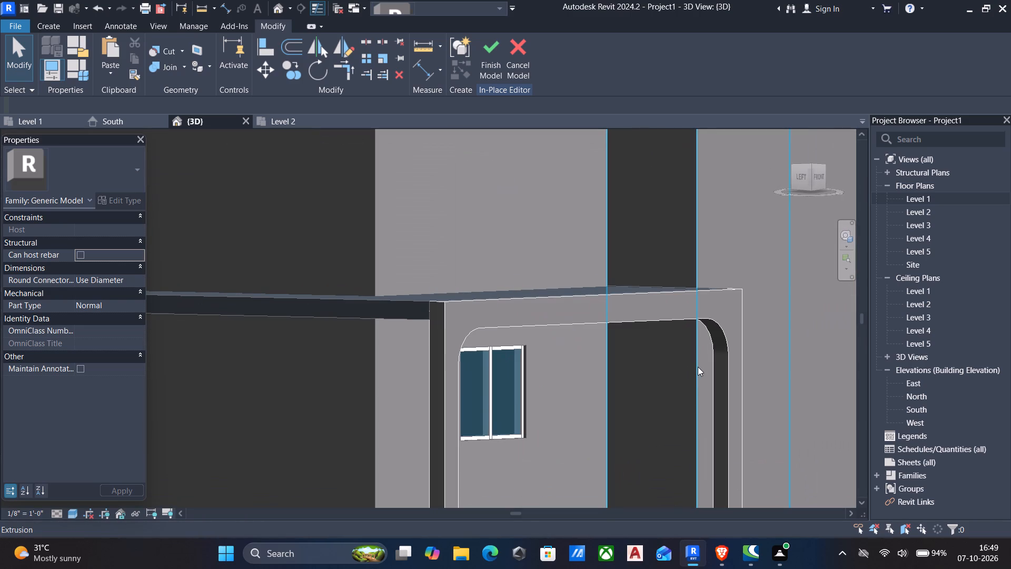
scroll(698, 367, "up", 5)
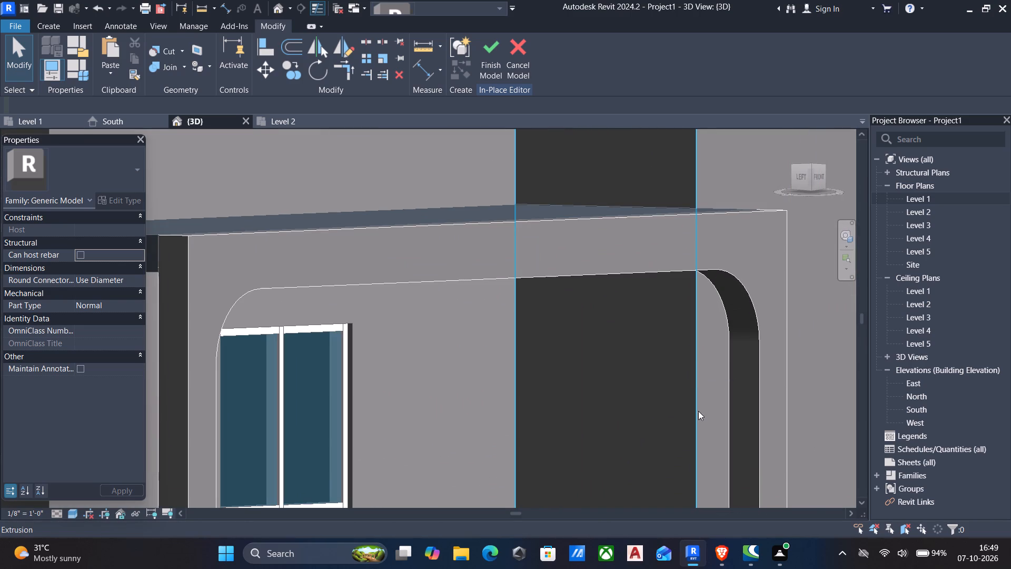
scroll(702, 418, "down", 10)
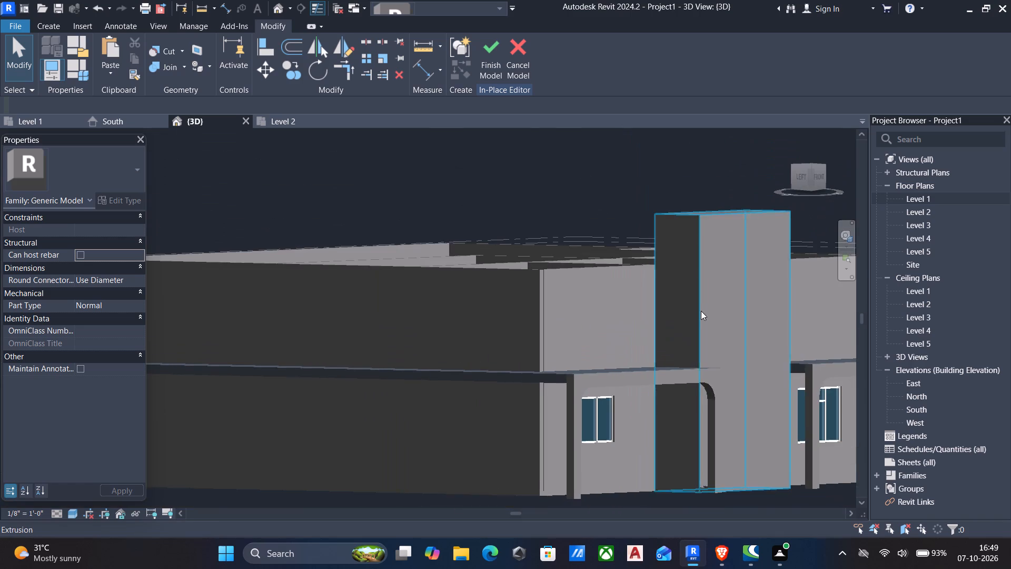
Align the left frame's back face with the front face of the tall central block.
key("a")
left_click(685, 325)
key("l")
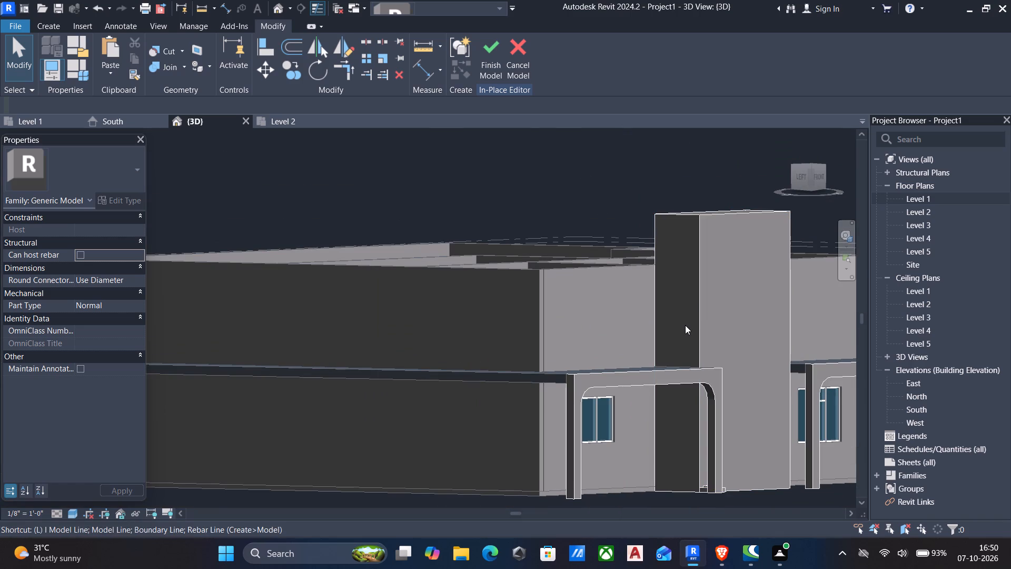
key("a")
key("l")
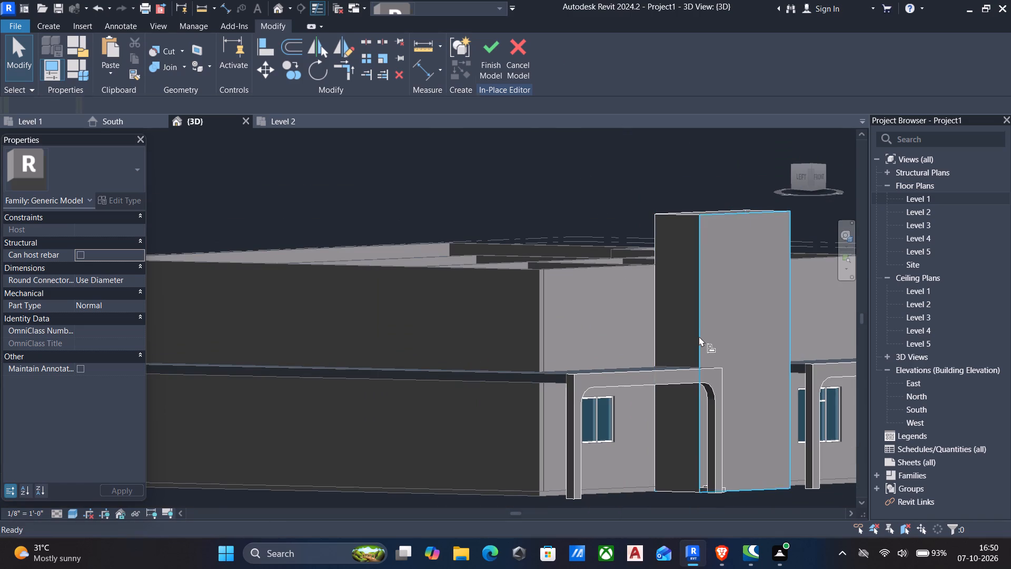
left_click(703, 295)
left_click(678, 370)
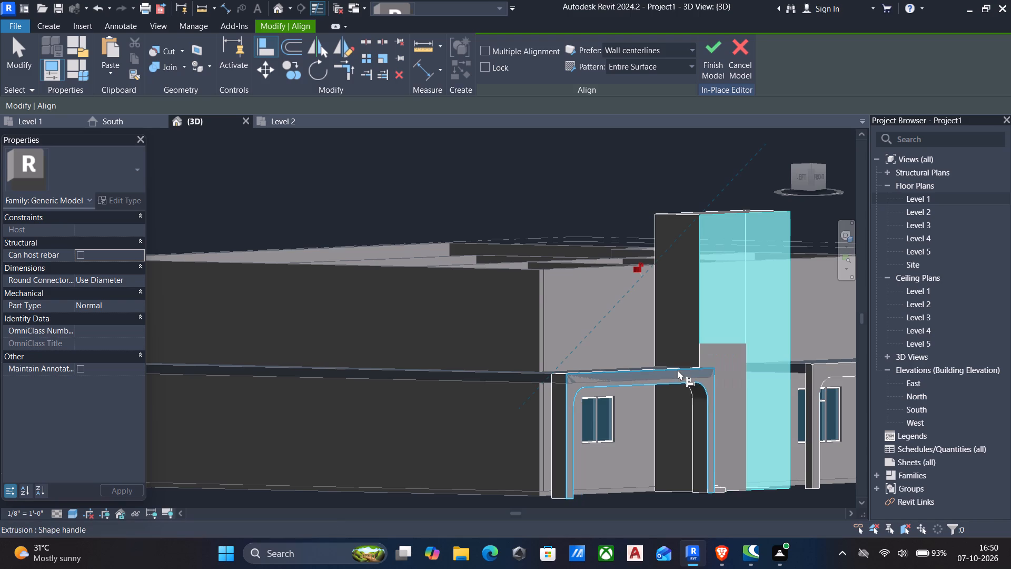
Examine how the left frame's top and outer corner meet the roof slab's front edge.
scroll(547, 400, "up", 5)
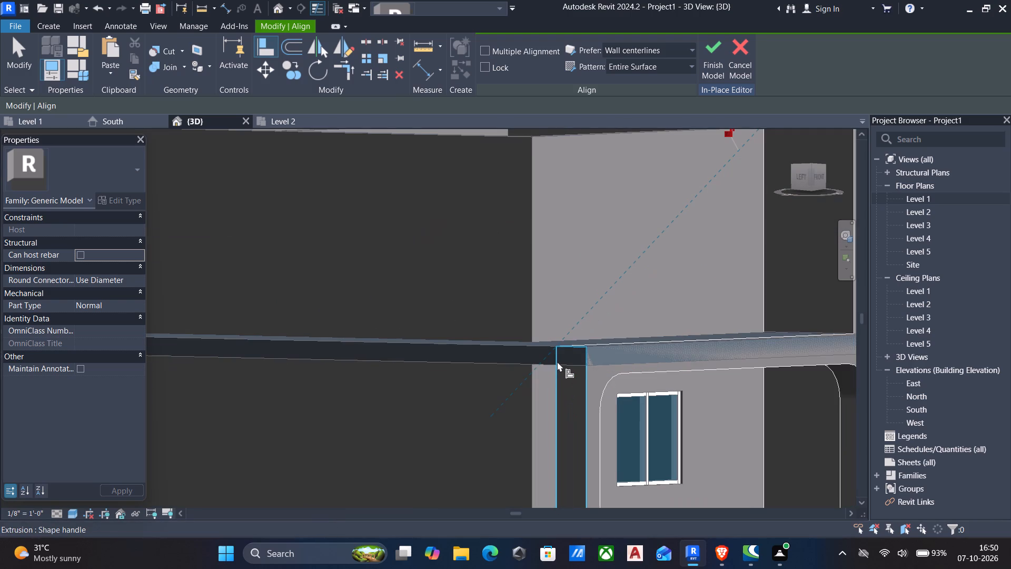
scroll(557, 361, "down", 8)
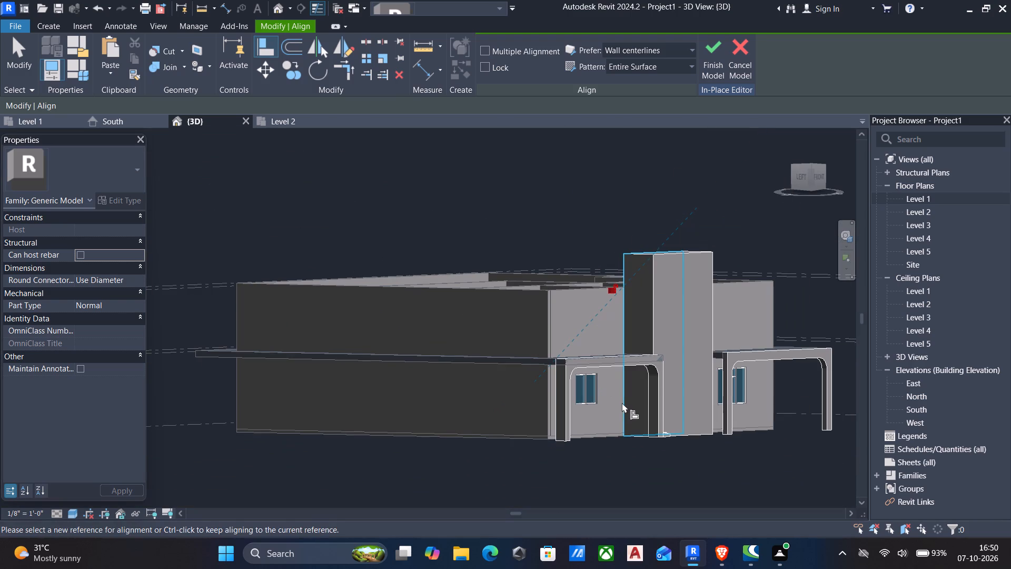
scroll(609, 453, "down", 4, "shift")
middle_click_drag(646, 421, 604, 479, "shift")
scroll(594, 418, "up", 4)
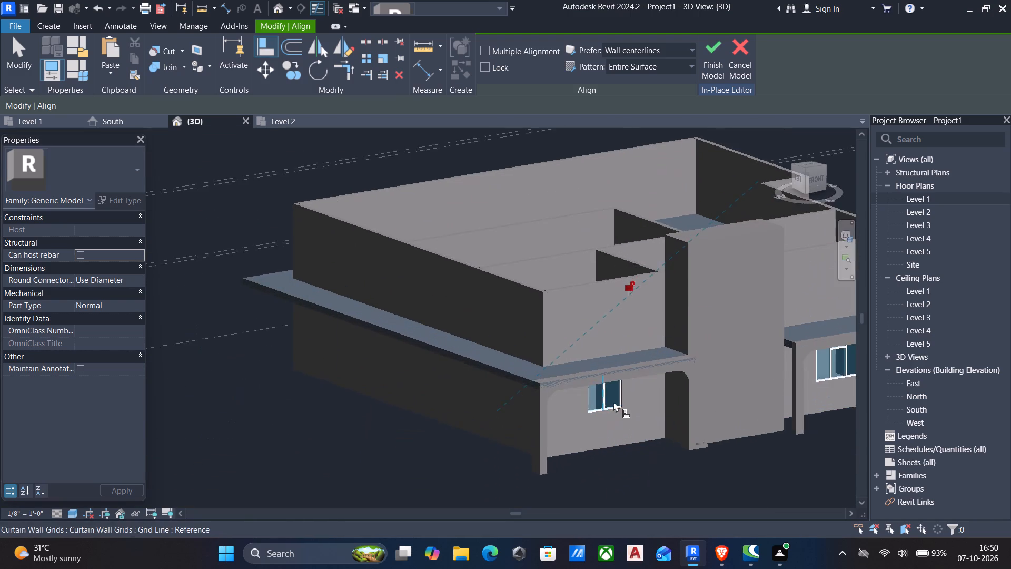
scroll(625, 401, "up", 5)
middle_click_drag(637, 398, 586, 429, "shift")
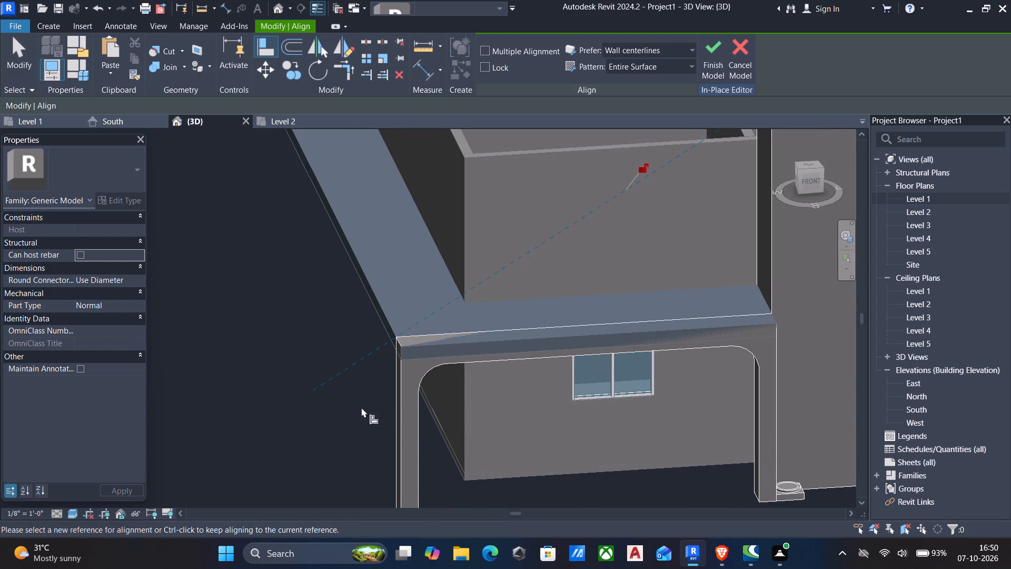
scroll(390, 396, "down", 3)
middle_click_drag(391, 396, 477, 431, "shift")
scroll(482, 419, "up", 4)
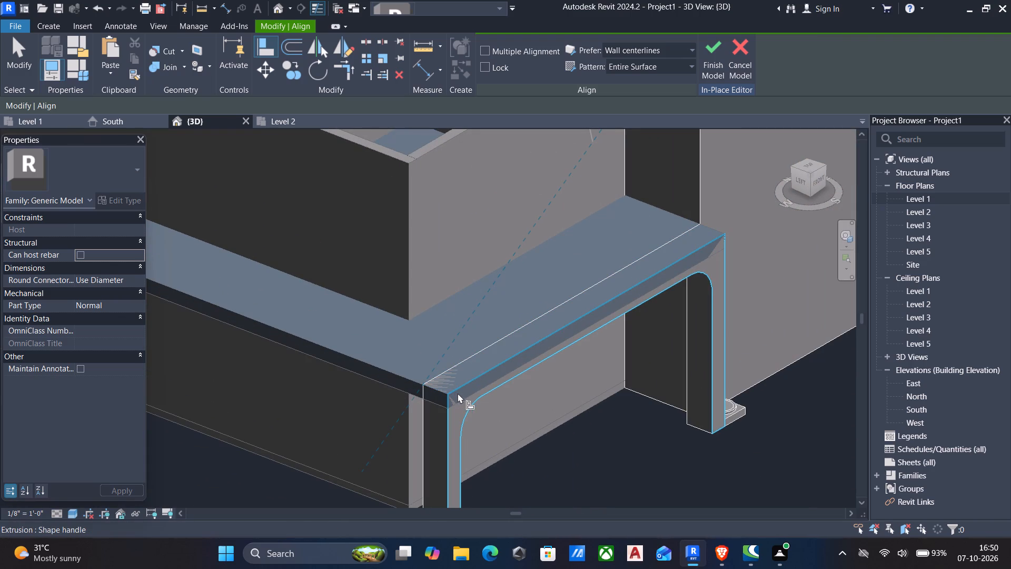
scroll(458, 394, "down", 5)
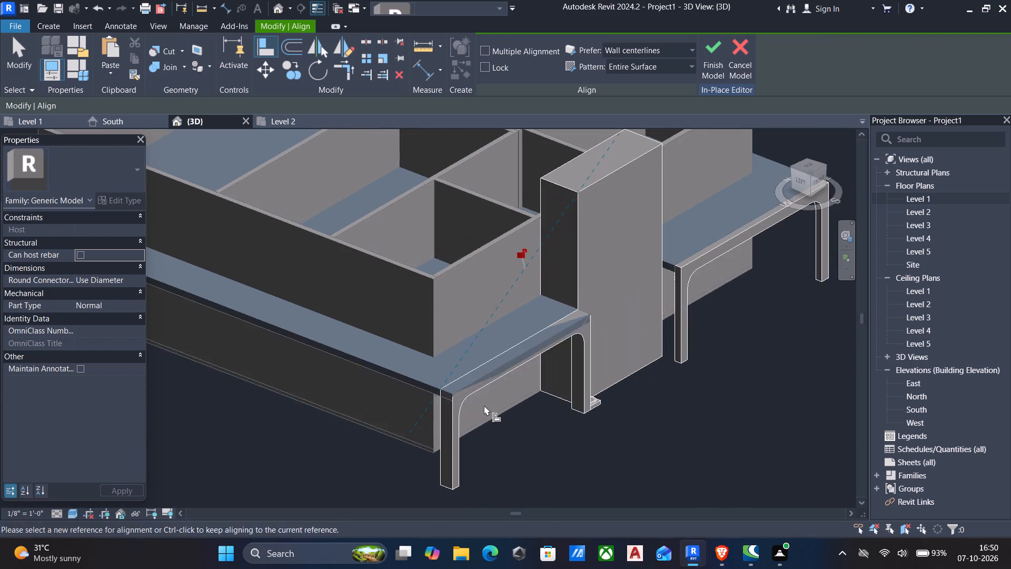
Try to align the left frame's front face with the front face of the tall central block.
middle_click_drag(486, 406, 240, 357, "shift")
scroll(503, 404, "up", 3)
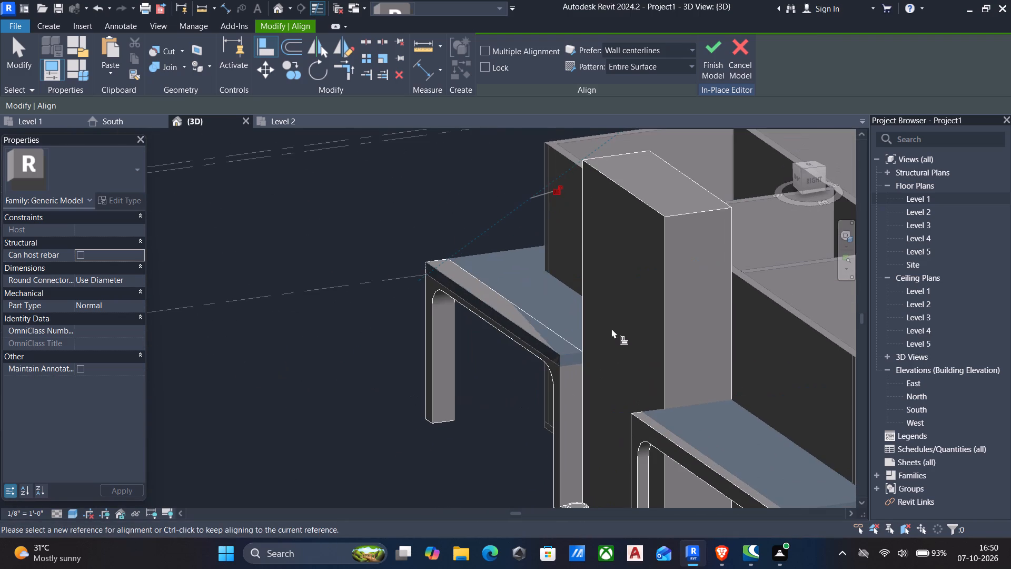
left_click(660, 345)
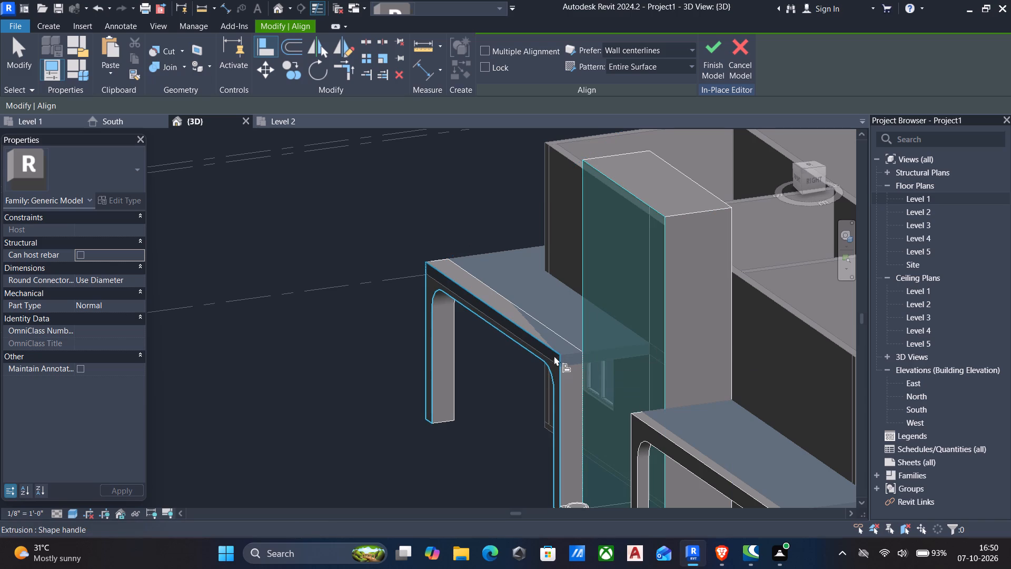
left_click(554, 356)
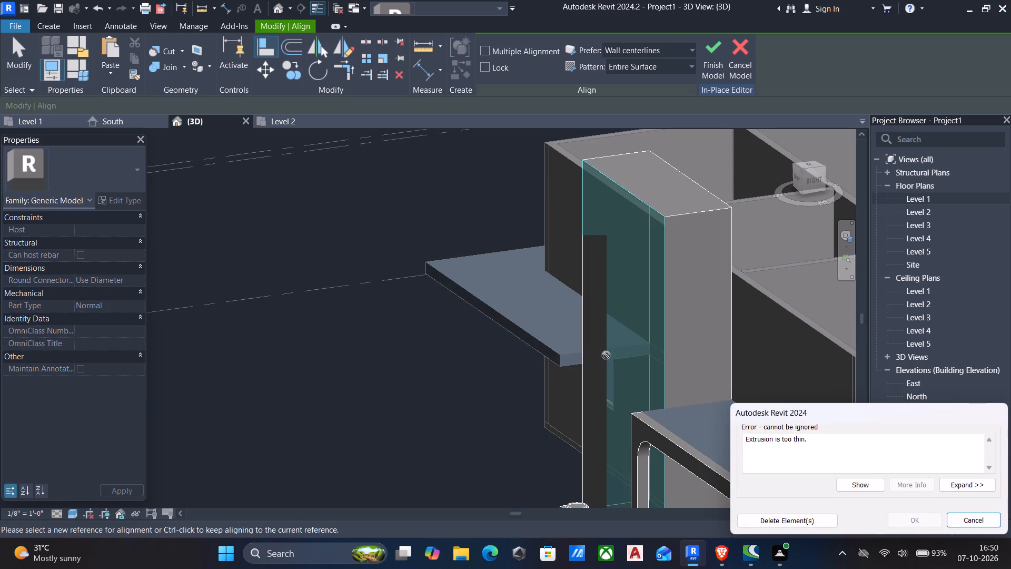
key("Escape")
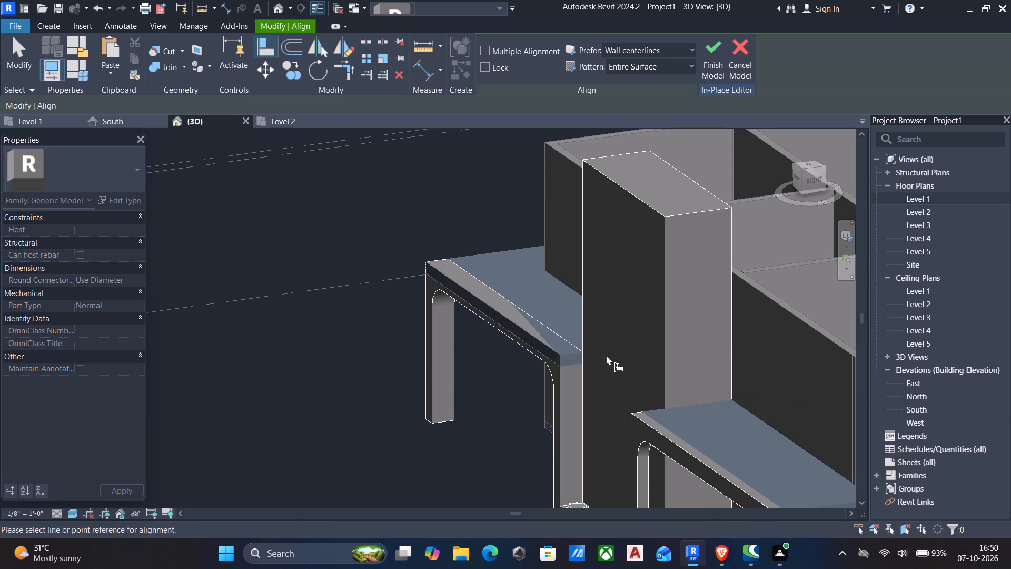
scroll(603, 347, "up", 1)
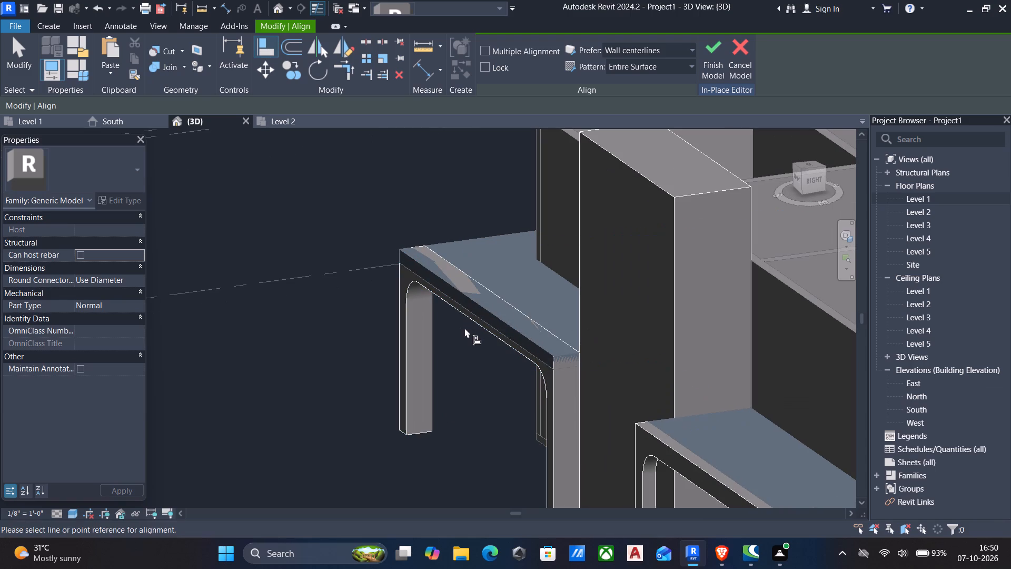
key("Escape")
Finish the in-place model of the frames and central block.
key("grave")
left_click(480, 239)
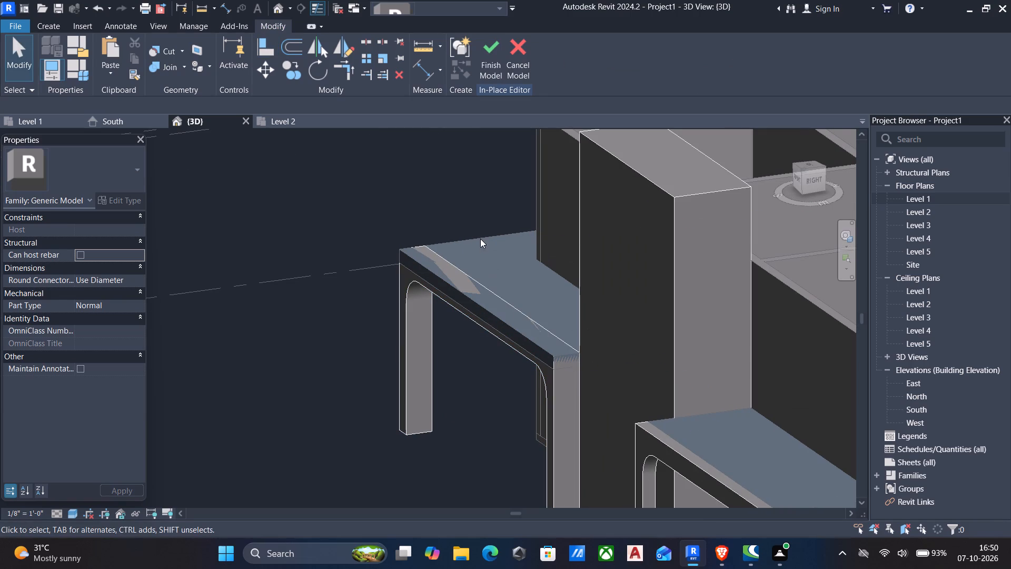
left_click(502, 234)
scroll(517, 383, "down", 5)
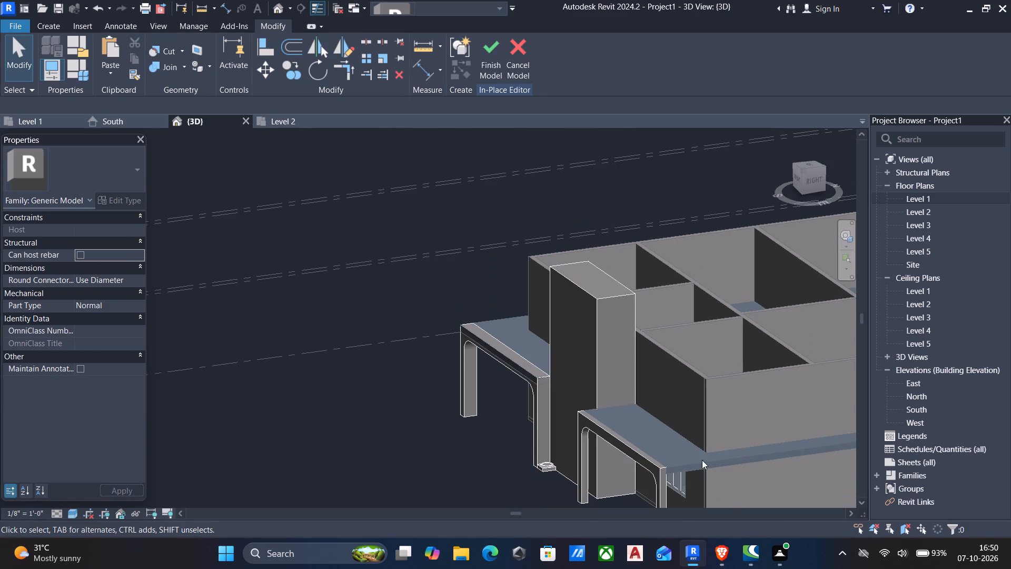
left_click(690, 462)
left_click(488, 58)
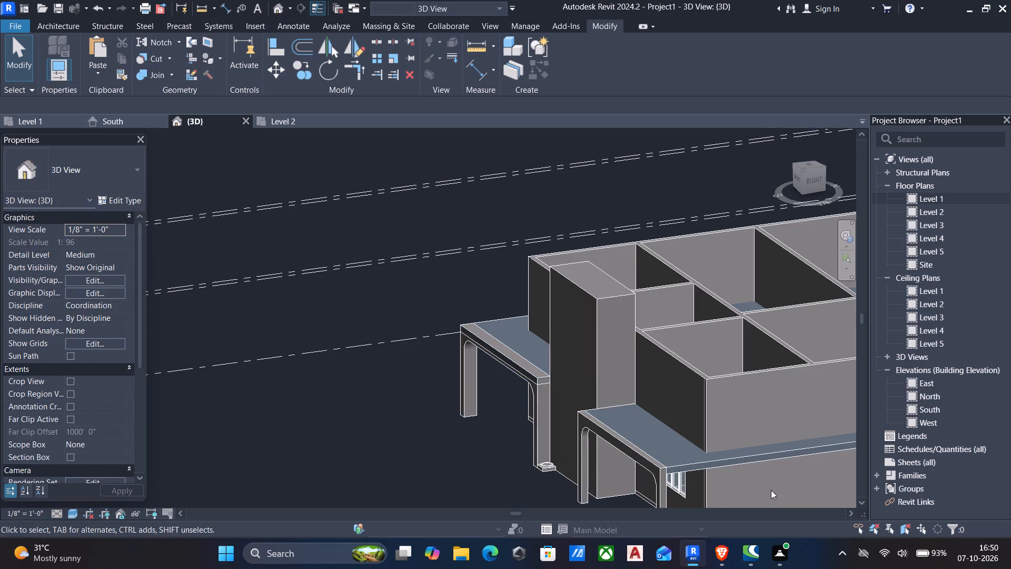
Open the Generic - 12" roof's footprint for editing in the Level 1 floor plan.
left_click(735, 456)
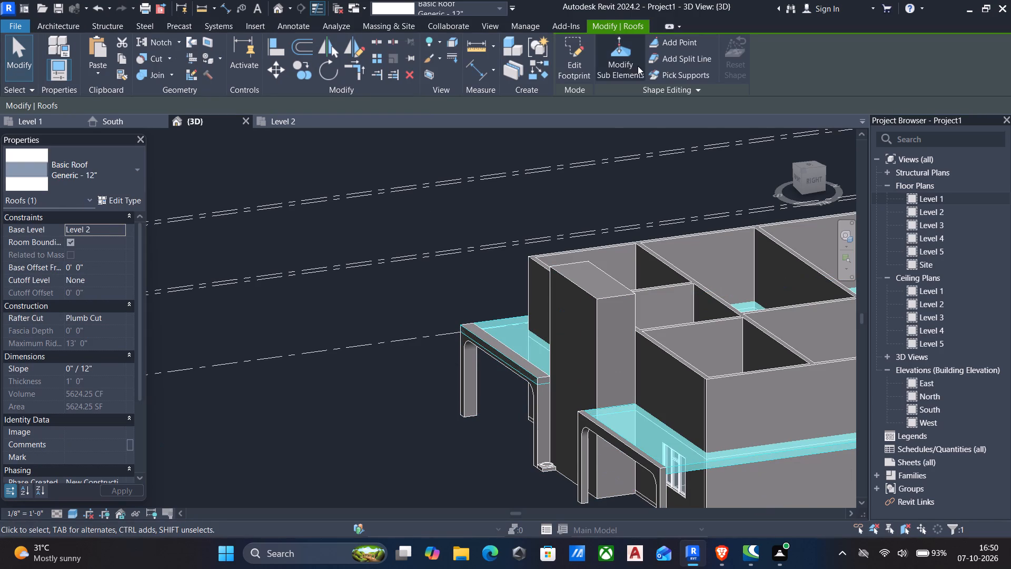
left_click(579, 60)
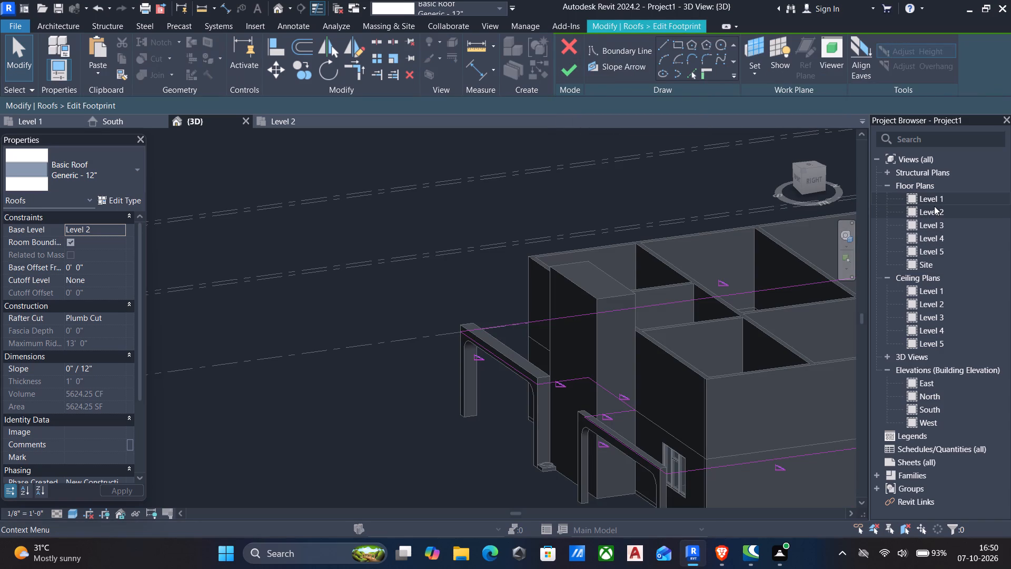
double_click(932, 193)
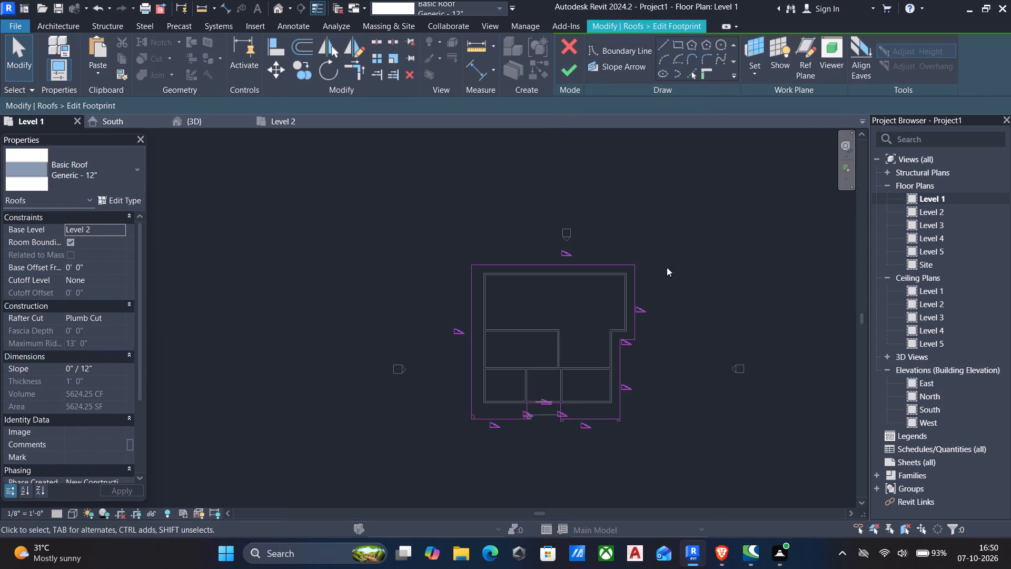
Move the front roof boundary behind the left frame back to the central block's front line, 6'-0" from the front wall.
scroll(519, 429, "up", 16)
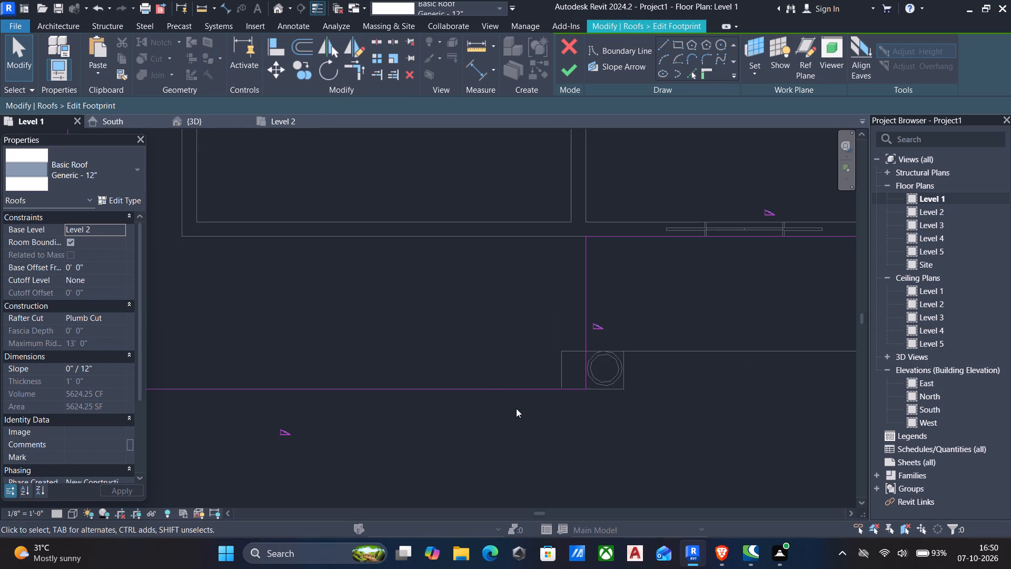
left_click(490, 387)
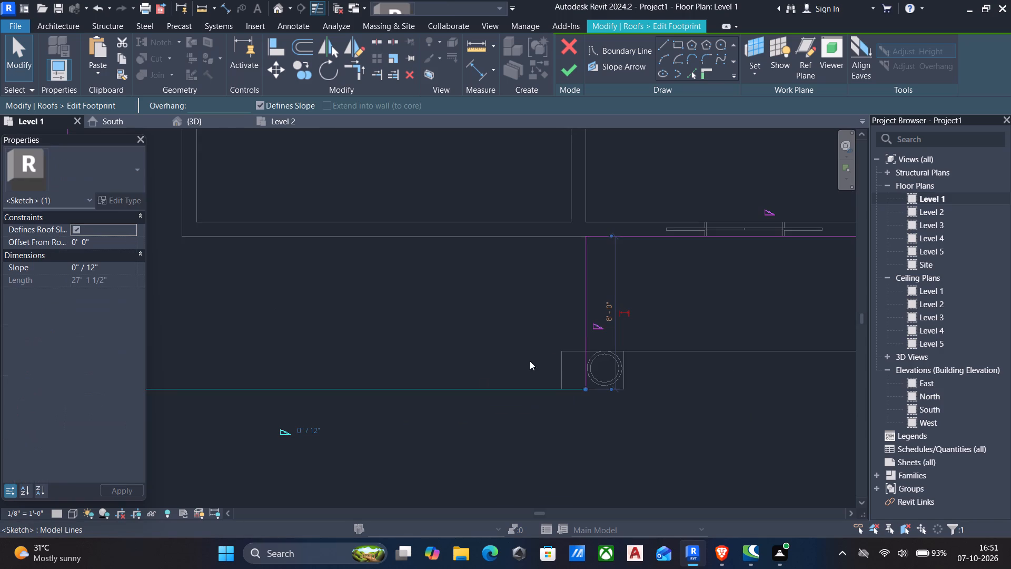
key("Up")
key("Up")
key("Up")
key("Up")
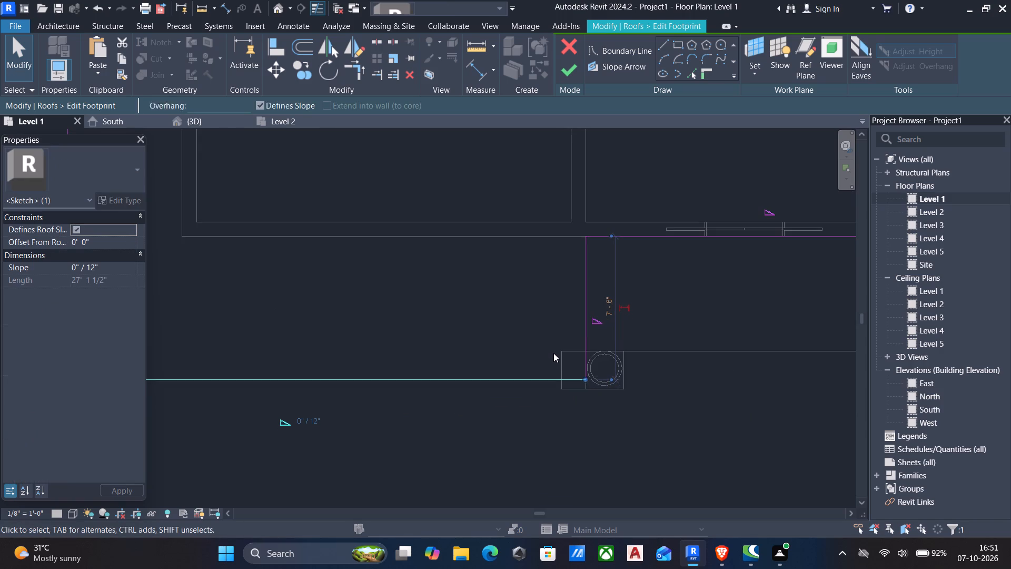
key("Up")
key("Up")
key("Up")
key("Up")
key("Up")
key("Up")
key("Up")
key("Up")
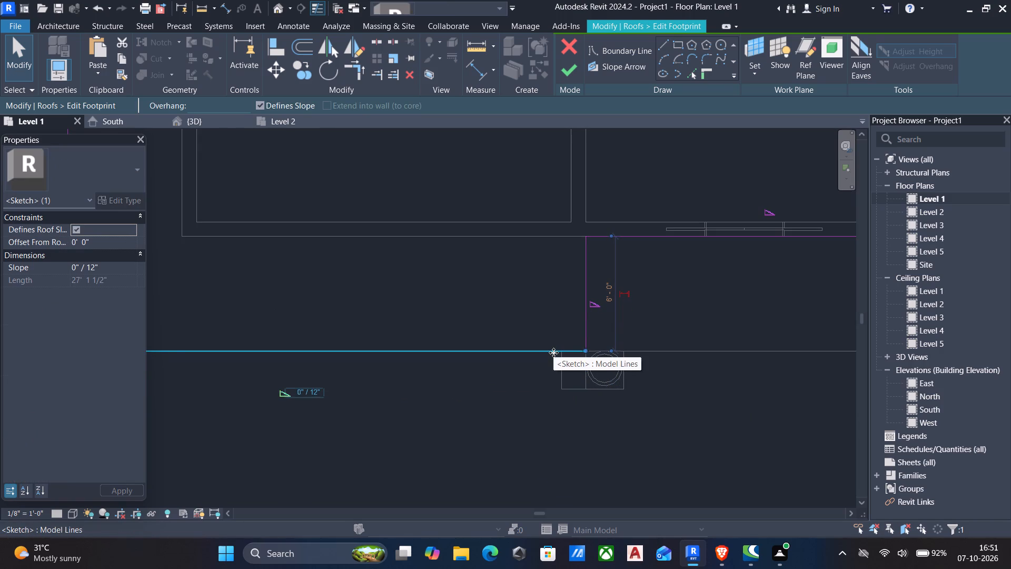
Move the front roof boundary at the right frame back in line with the central block's front, and finish the roof footprint.
scroll(560, 357, "down", 3)
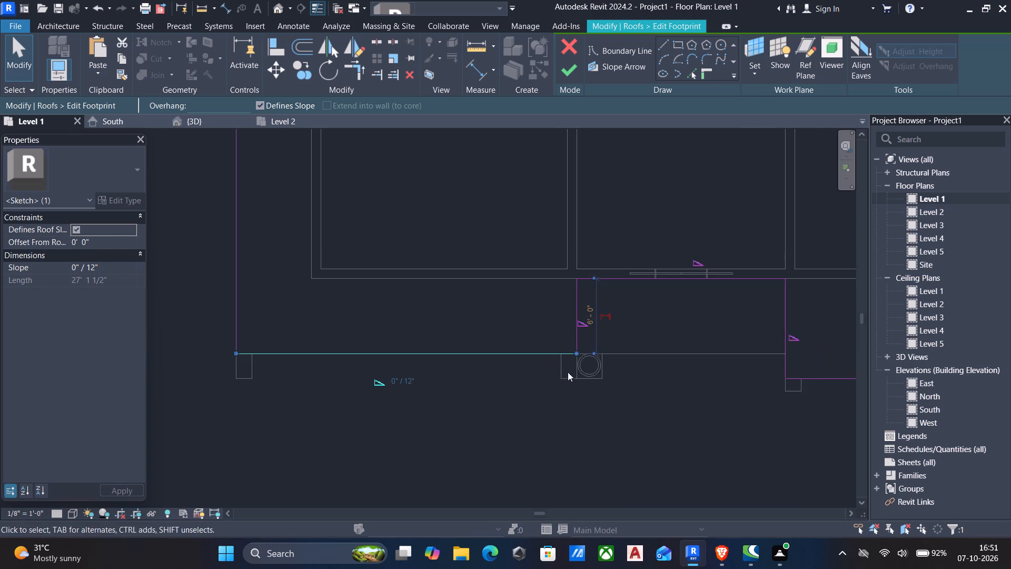
middle_click_drag(657, 390, 339, 356)
scroll(657, 390, "down", 1)
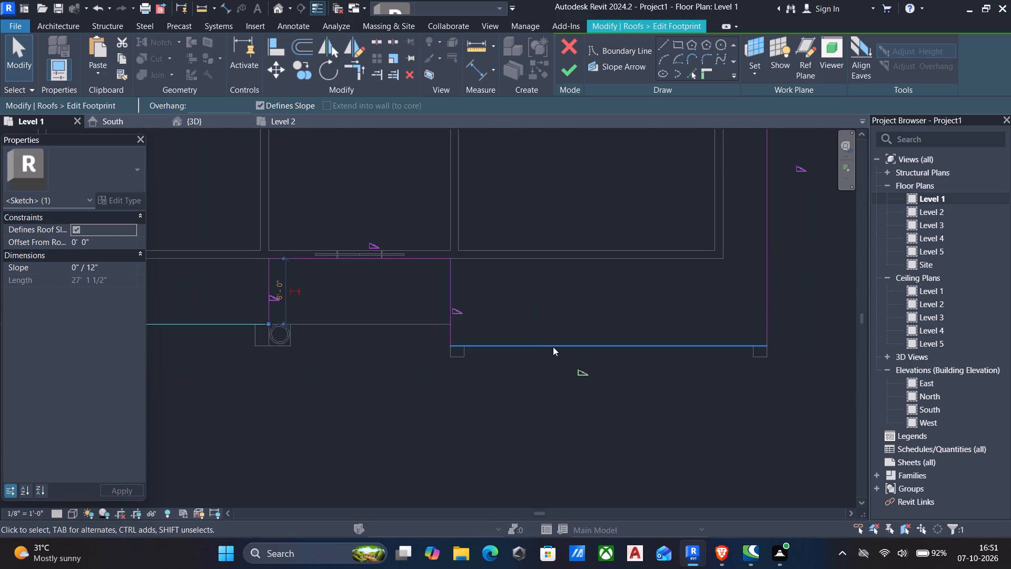
left_click(553, 347)
key("Up")
key("Up")
key("Up")
key("Up")
key("Up")
key("Up")
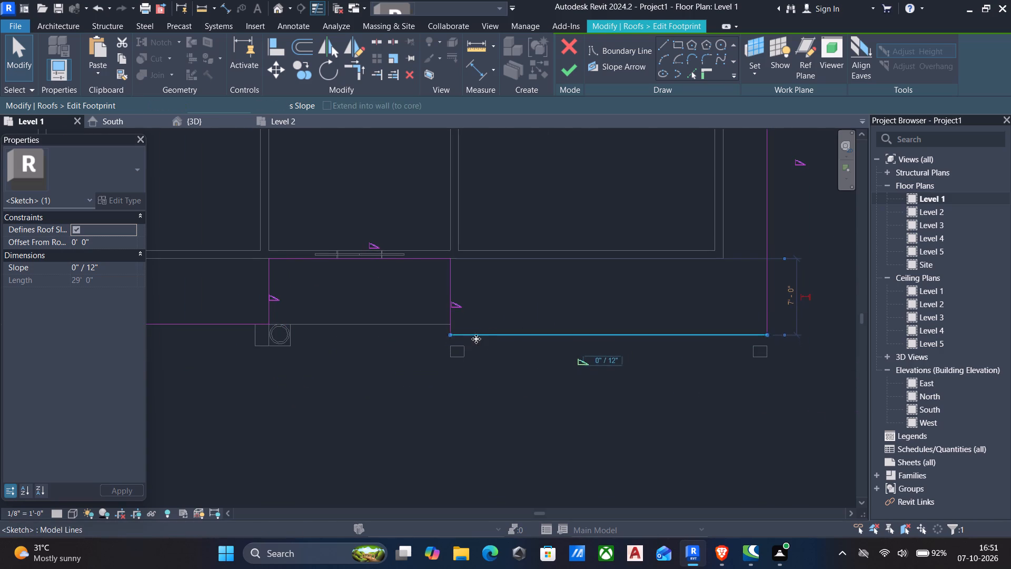
key("Up")
key("Up")
scroll(407, 354, "up", 6)
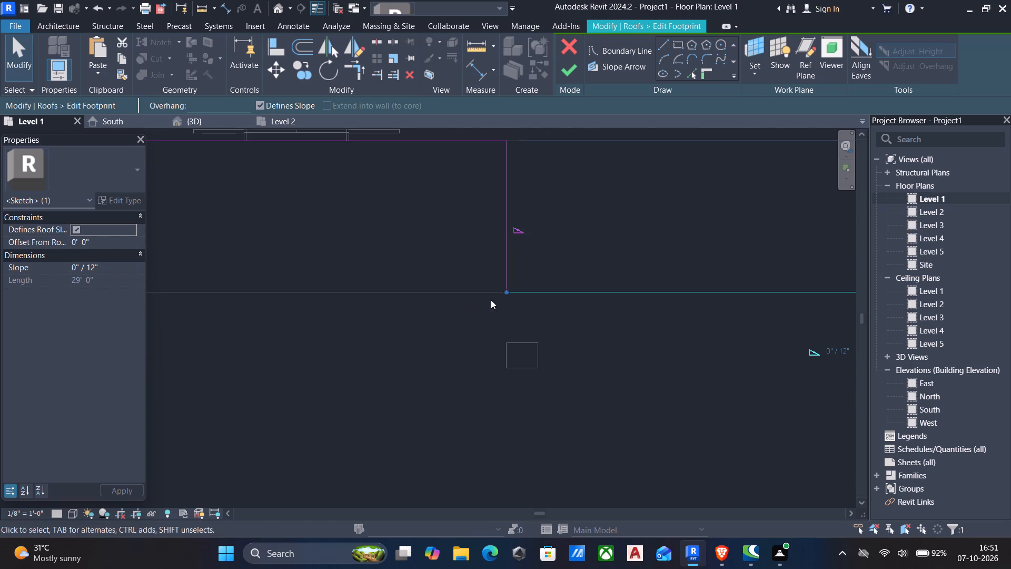
scroll(511, 298, "up", 3)
left_click(574, 69)
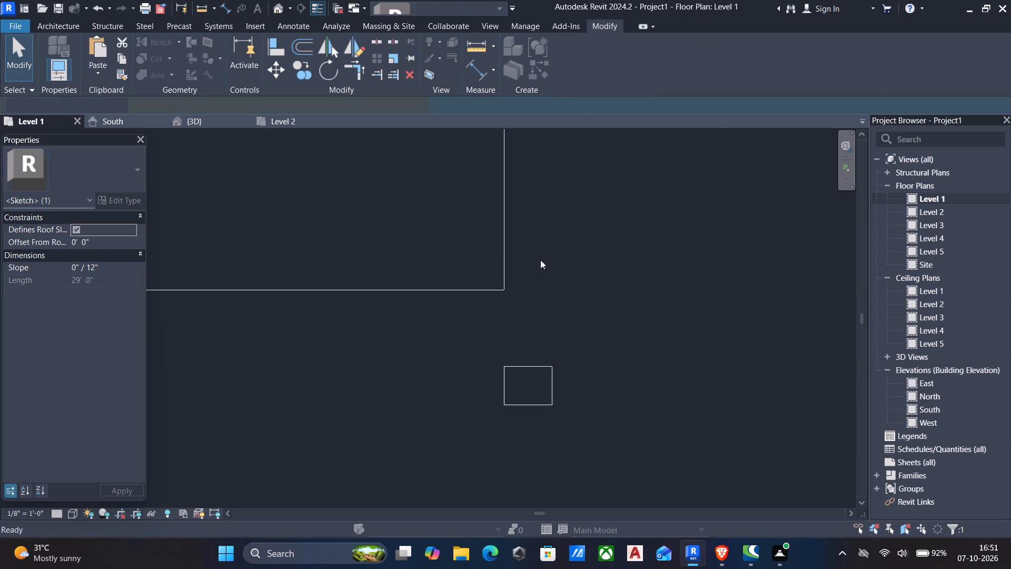
In the 3D view, align the back of the right frame with the front face of the tall central block.
scroll(490, 326, "down", 10)
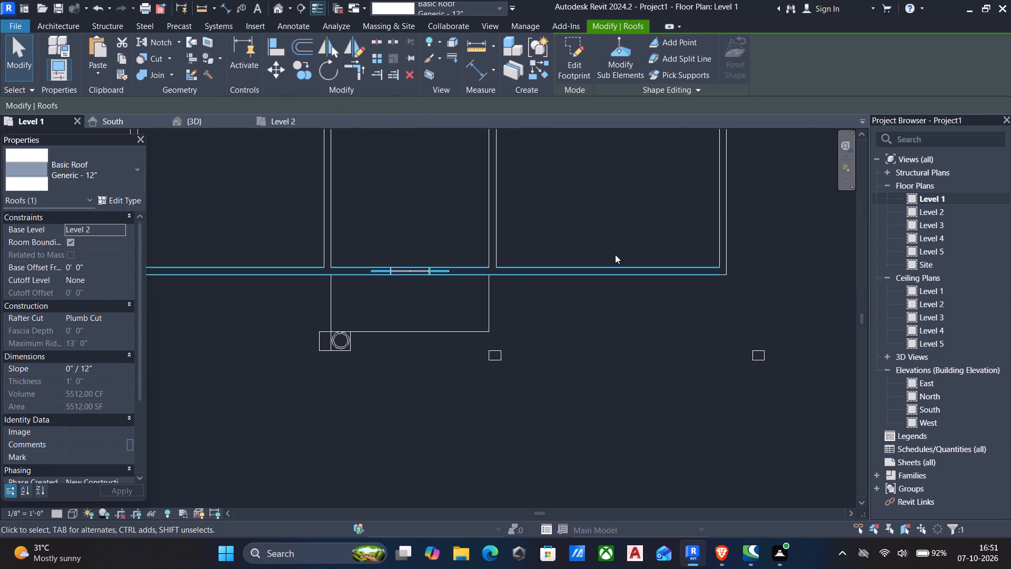
scroll(460, 339, "down", 5)
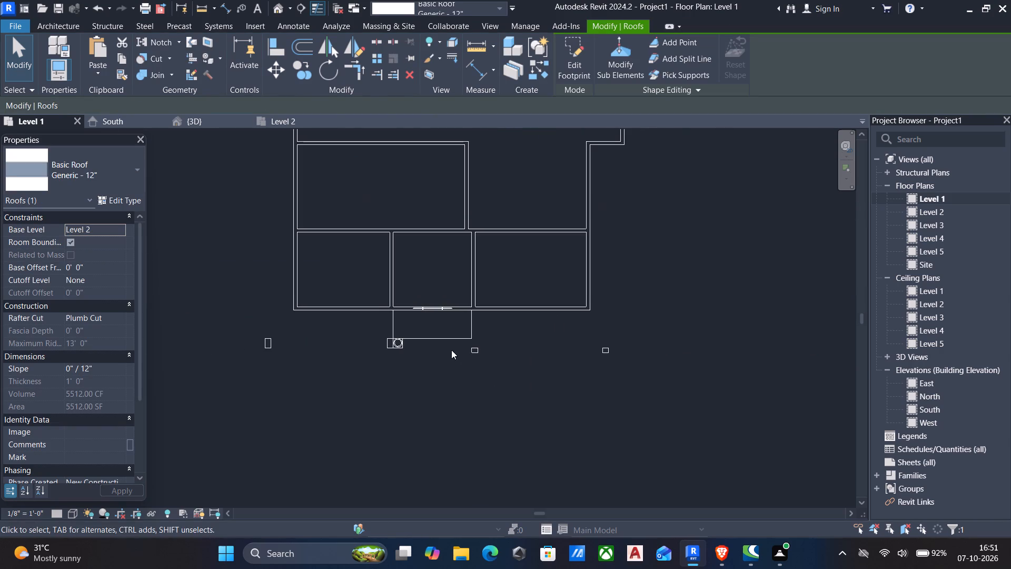
left_click(276, 13)
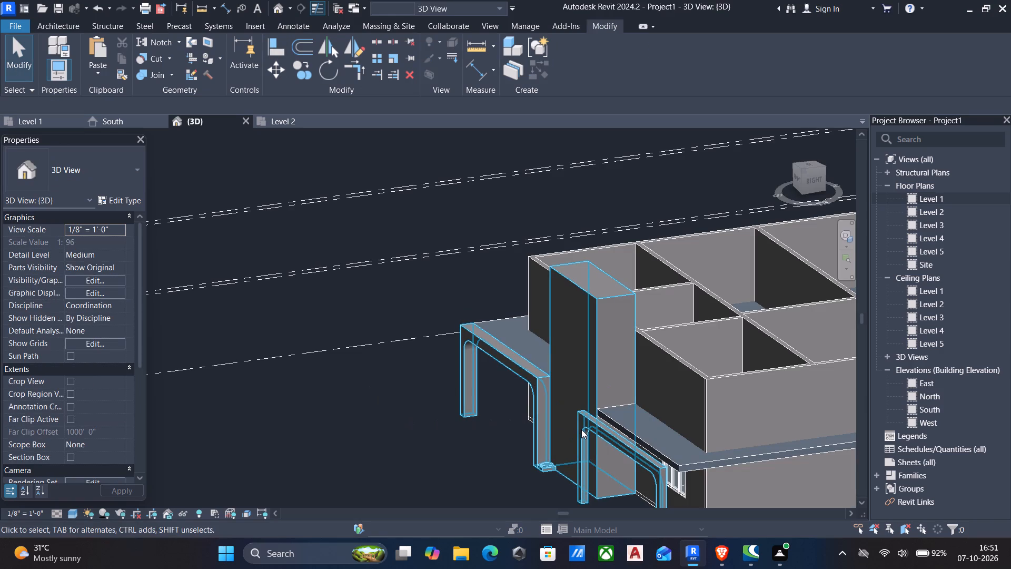
scroll(593, 400, "up", 5)
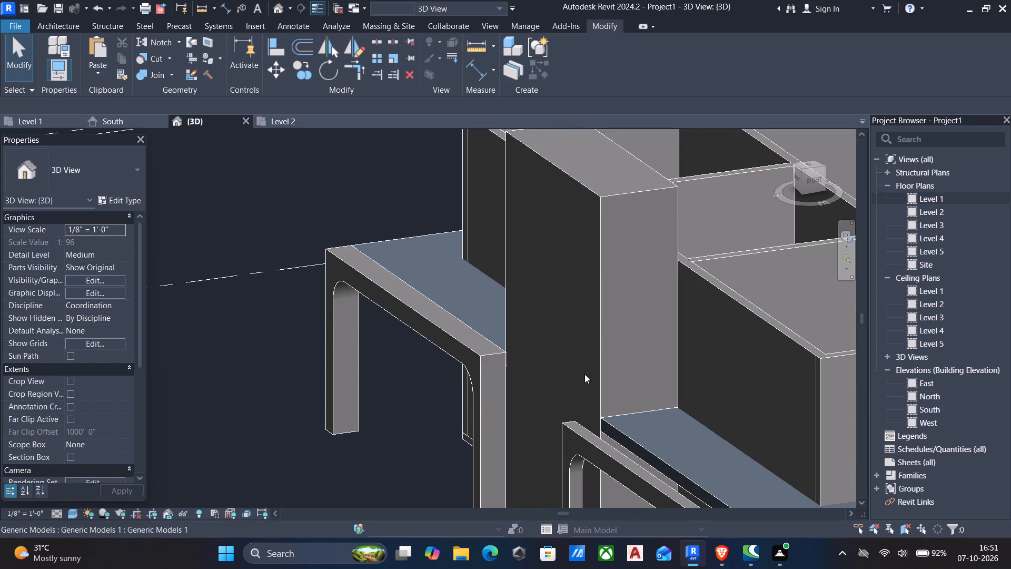
type("al")
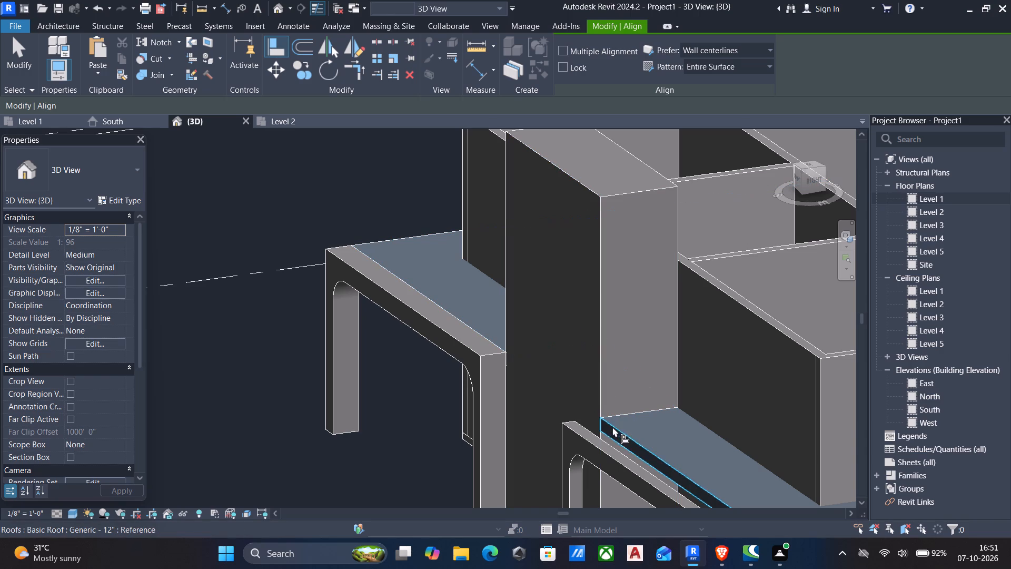
left_click(597, 406)
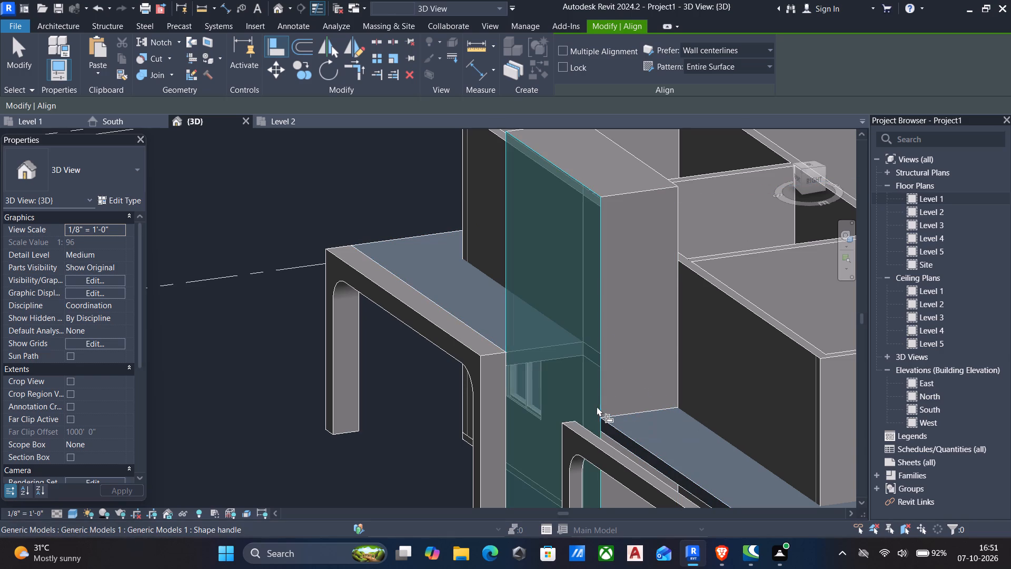
left_click(595, 448)
Examine the front facade from both sides to check how the frames and roof edges meet the central block.
scroll(569, 397, "down", 5)
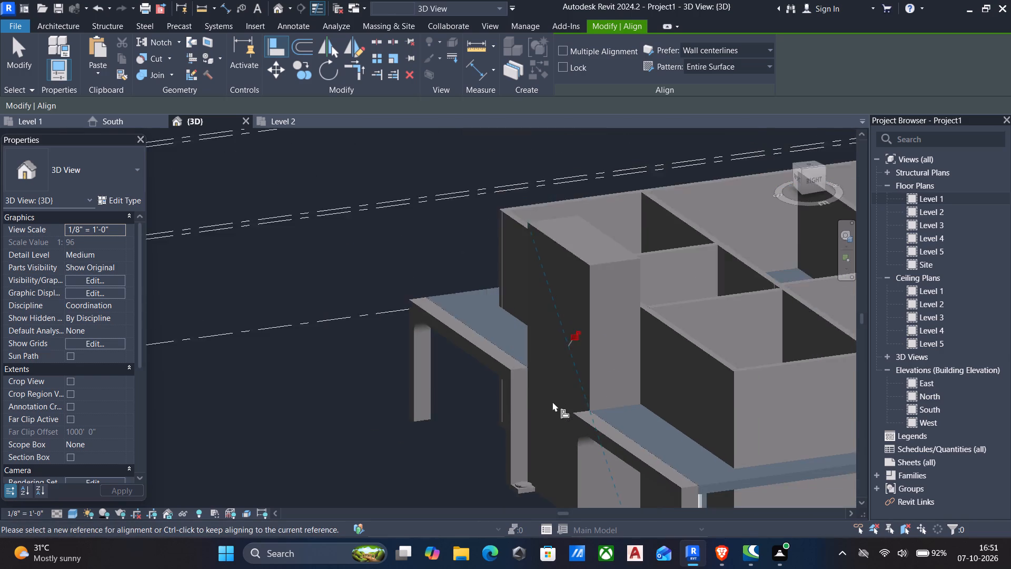
scroll(516, 470, "up", 6)
scroll(558, 446, "up", 6)
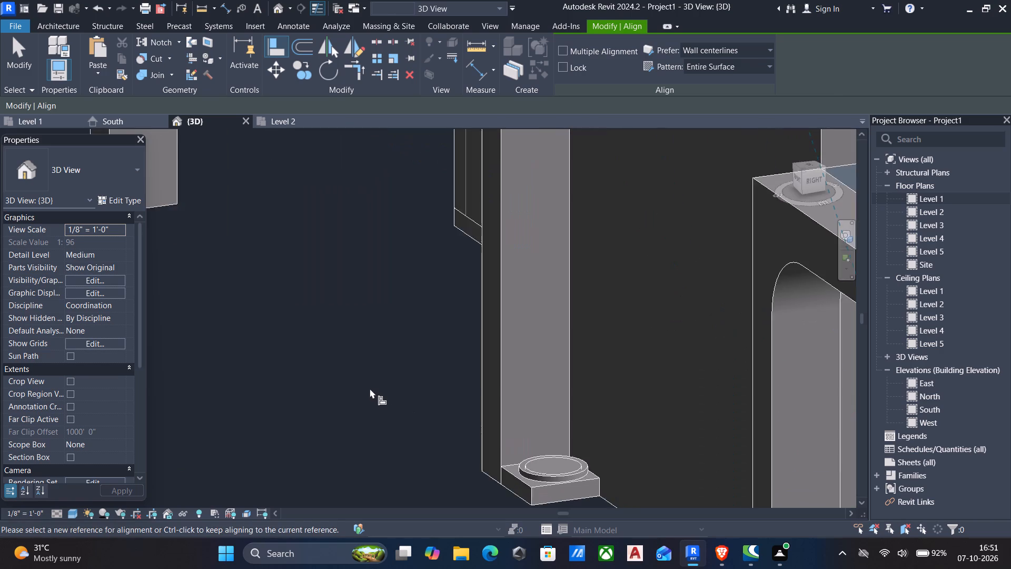
scroll(370, 388, "down", 6)
scroll(411, 438, "up", 6)
scroll(434, 459, "down", 5)
scroll(377, 376, "down", 4)
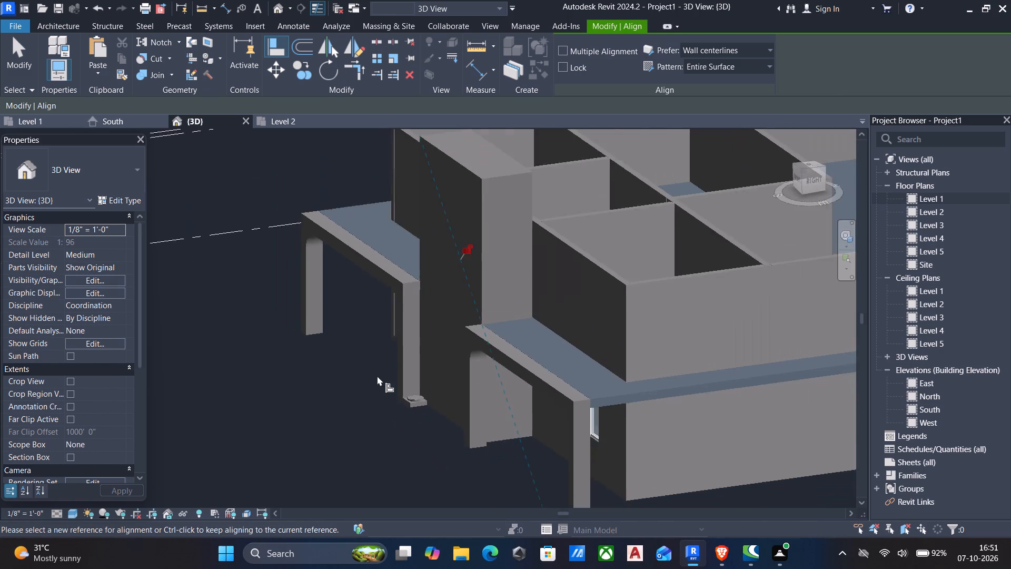
scroll(377, 376, "down", 5)
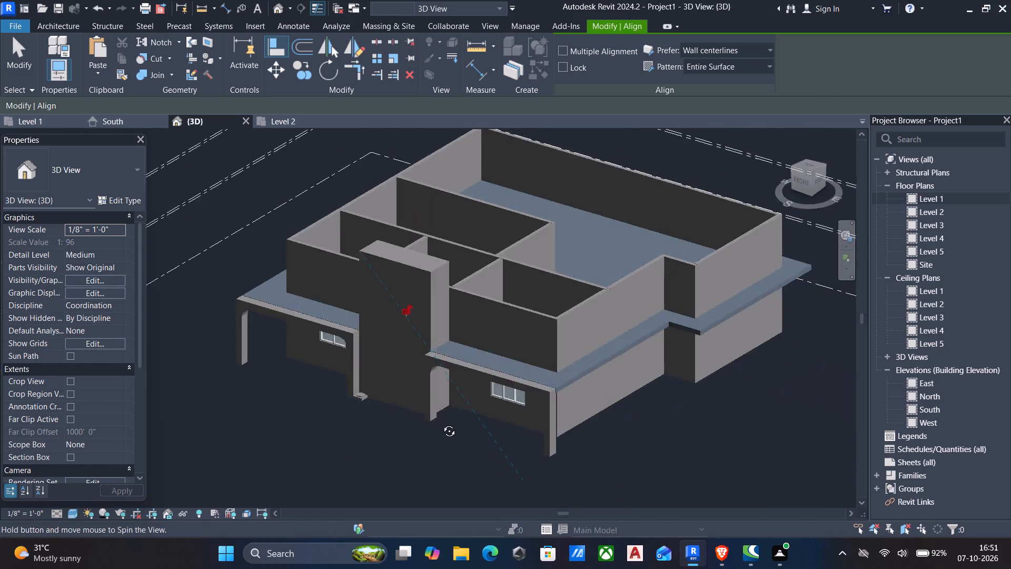
scroll(448, 399, "up", 5)
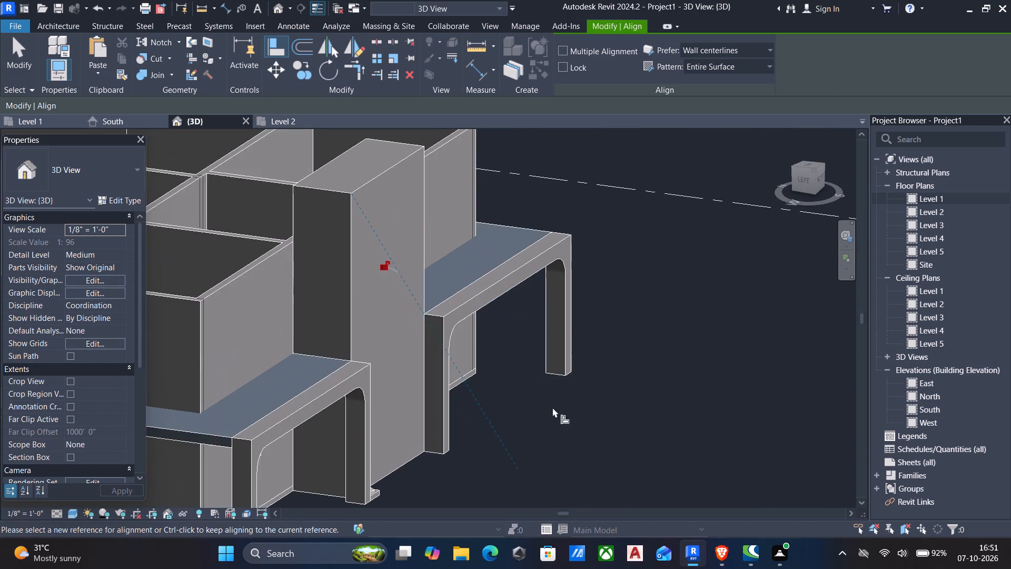
scroll(600, 397, "down", 5)
middle_click_drag(598, 393, 639, 391)
scroll(602, 420, "up", 5)
scroll(547, 421, "down", 1)
middle_click_drag(548, 421, 638, 413)
scroll(638, 413, "up", 1)
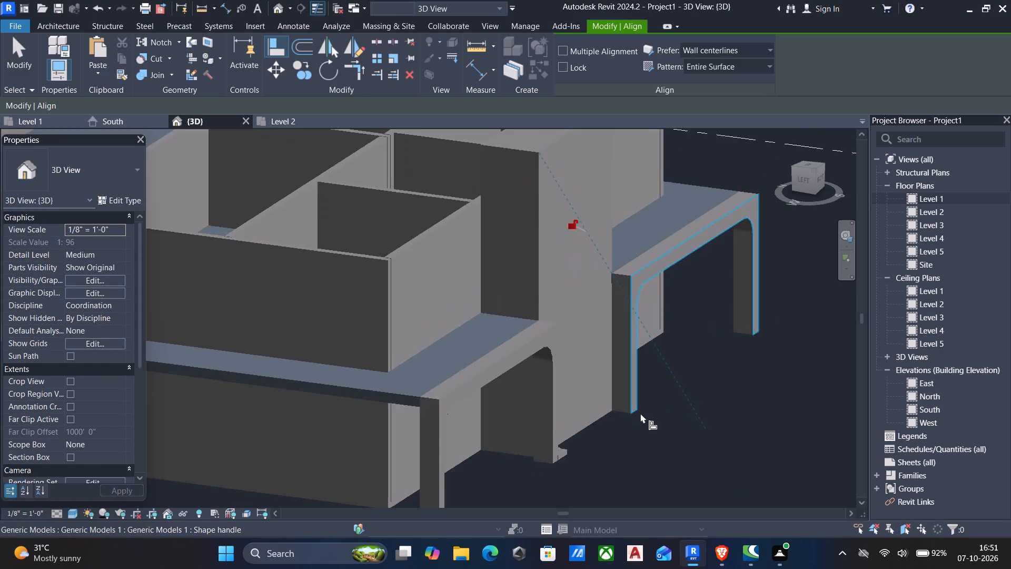
scroll(640, 413, "up", 2)
key("Escape")
middle_click_drag(638, 406, 461, 422, "shift")
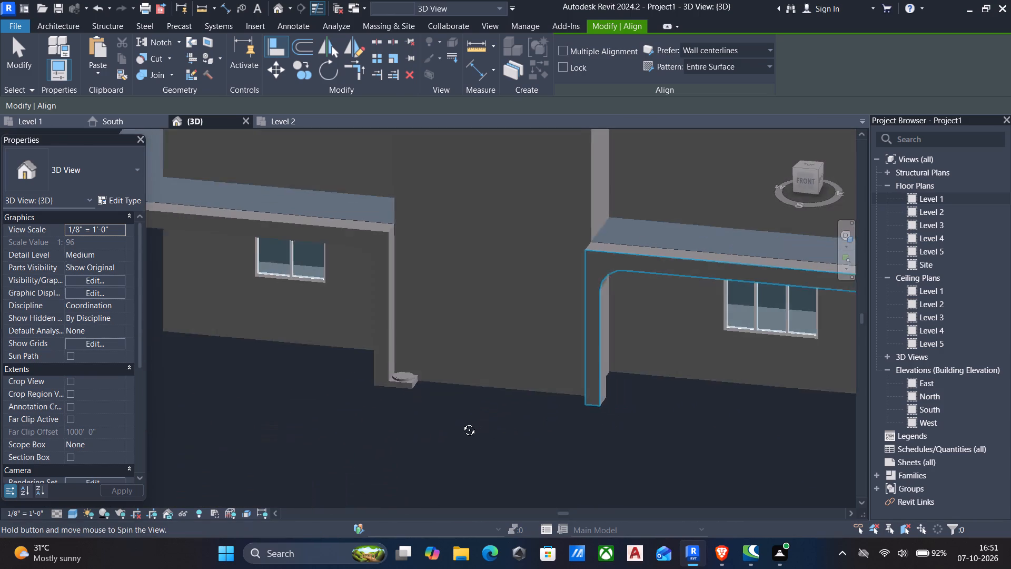
Open the in-place model for editing and delete the smaller top disc on the column base beside the left frame's inner leg.
middle_click_drag(461, 422, 462, 442, "shift")
scroll(450, 416, "up", 5)
scroll(400, 387, "up", 6)
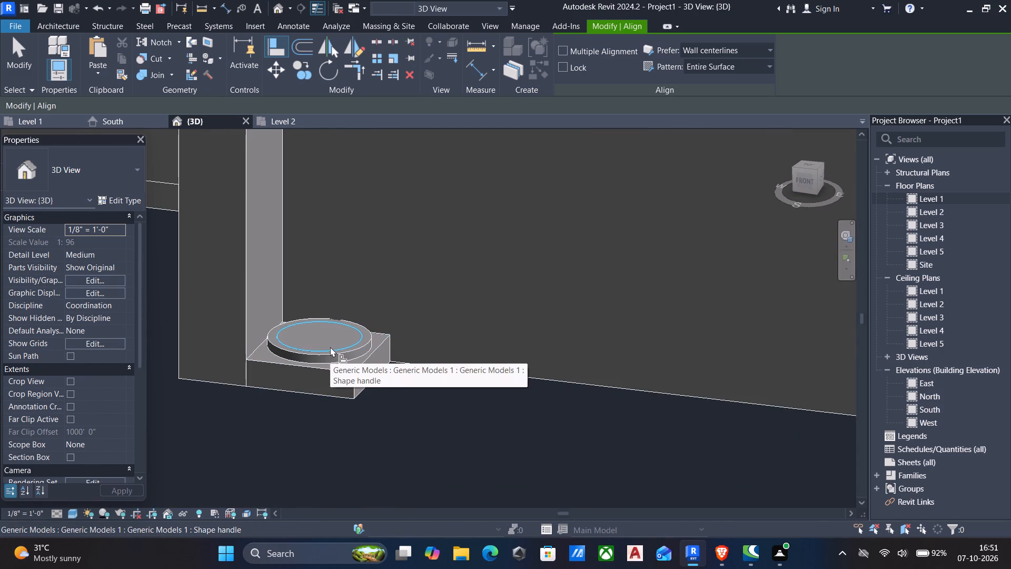
left_click(330, 347)
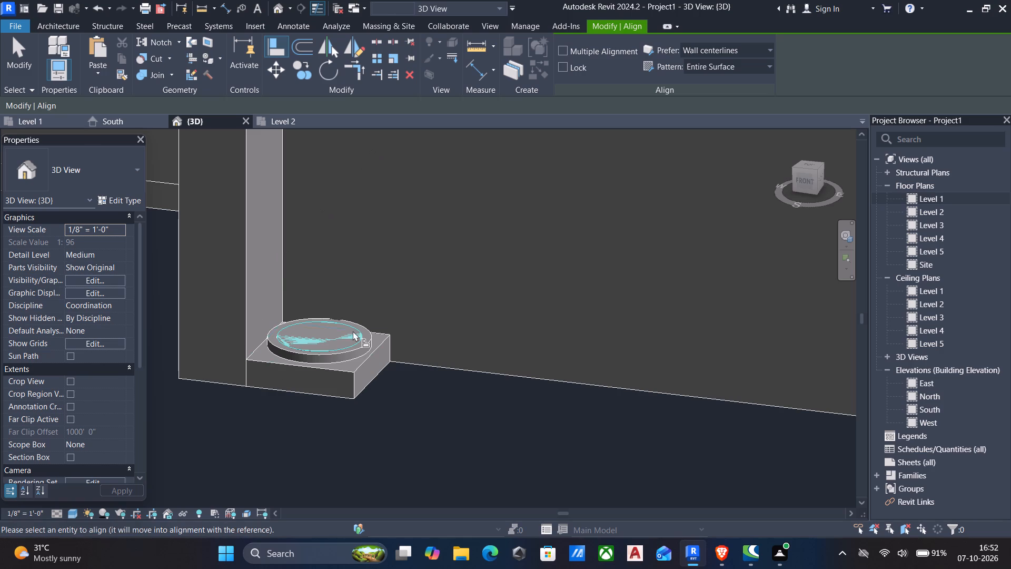
key("Escape")
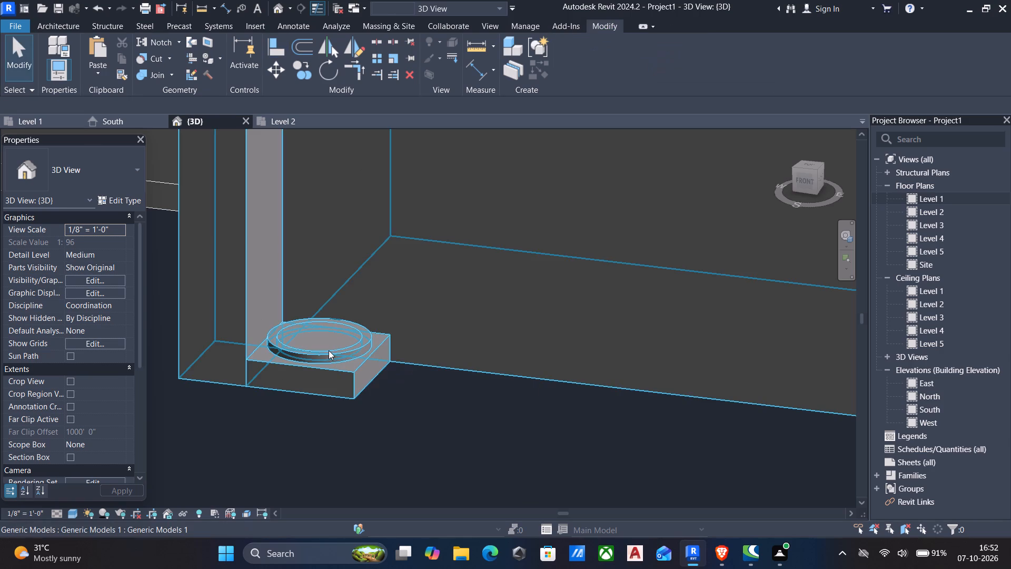
left_click(329, 350)
left_click(580, 60)
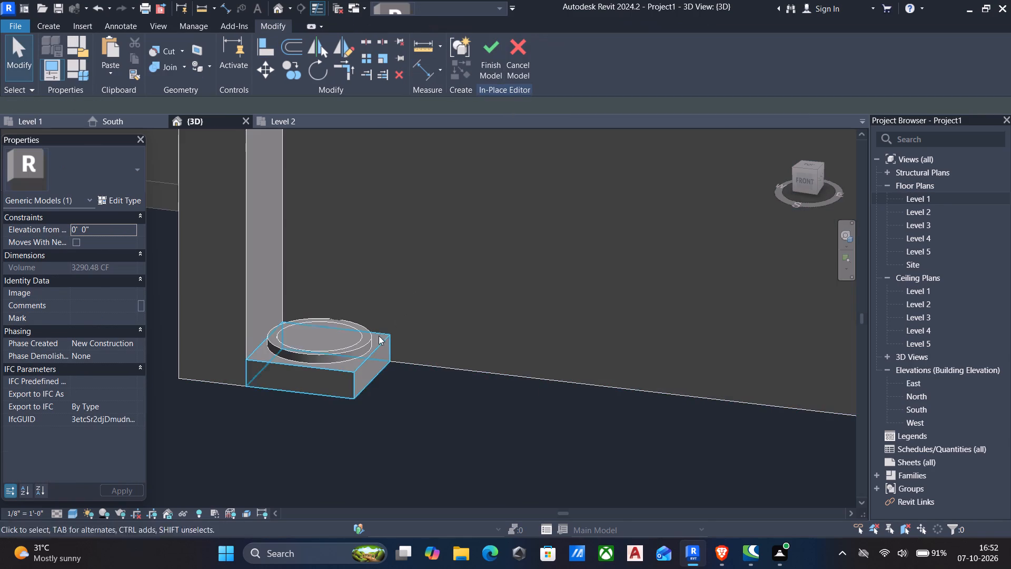
scroll(358, 352, "up", 4)
left_click(334, 344)
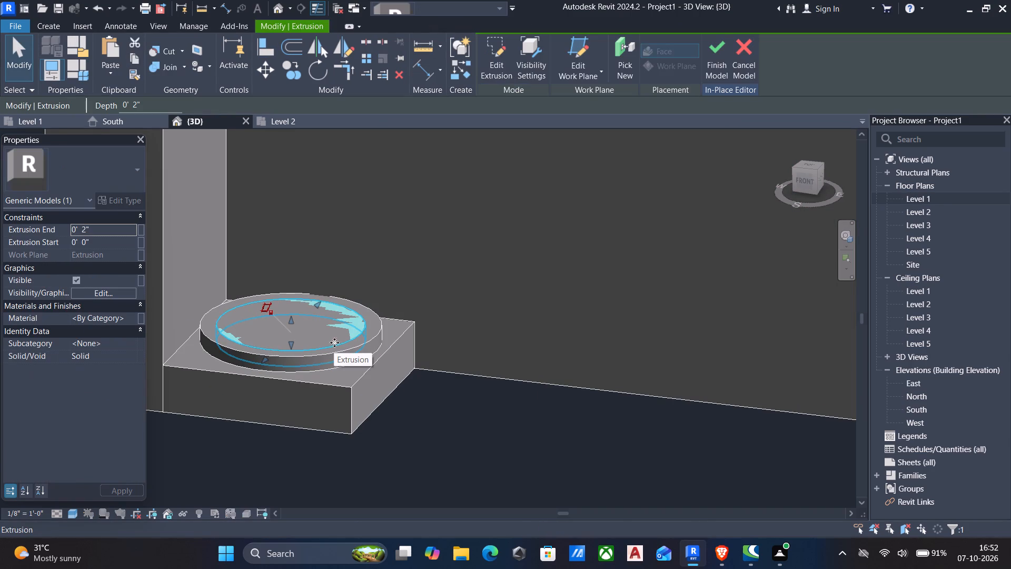
key("Delete")
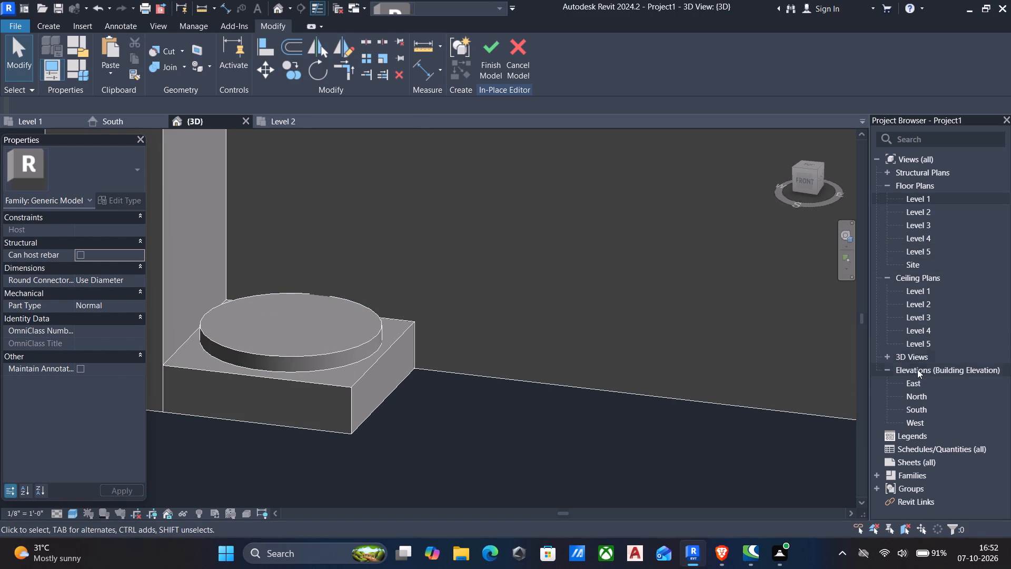
Find the remaining 2" disc on the column base in elevation and open its extrusion sketch in the Level 1 floor plan.
double_click(924, 384)
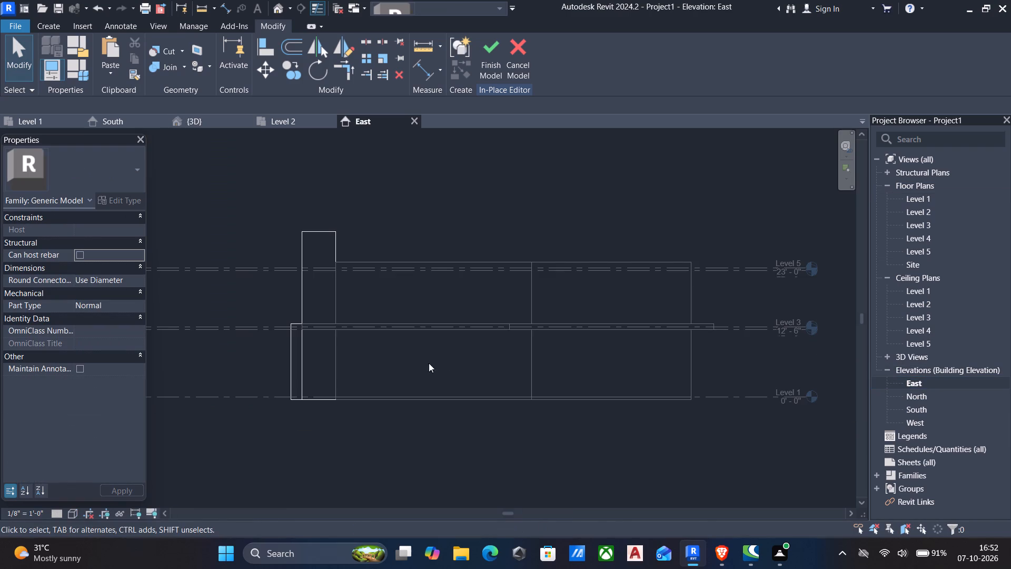
scroll(281, 345, "up", 6)
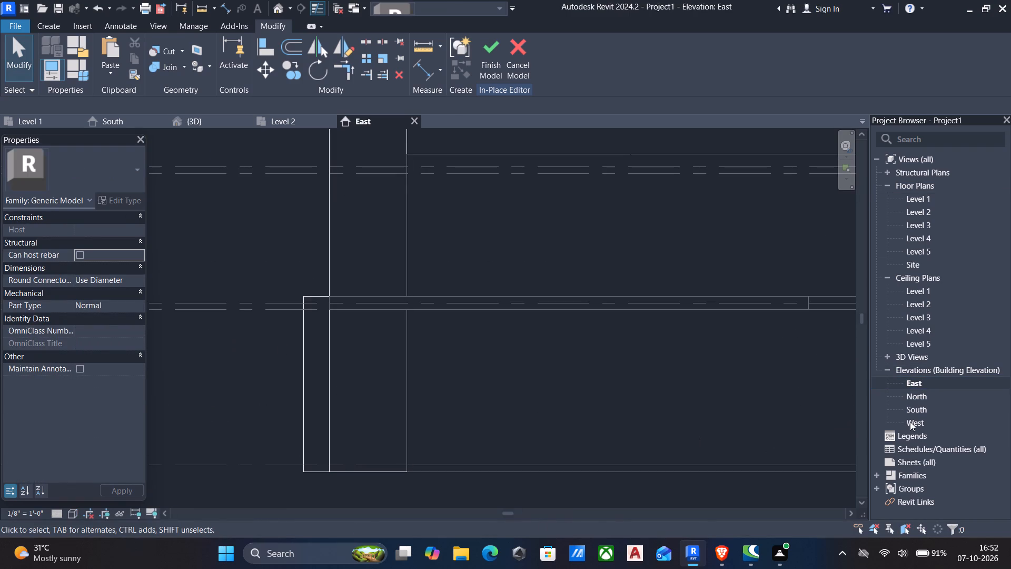
double_click(910, 422)
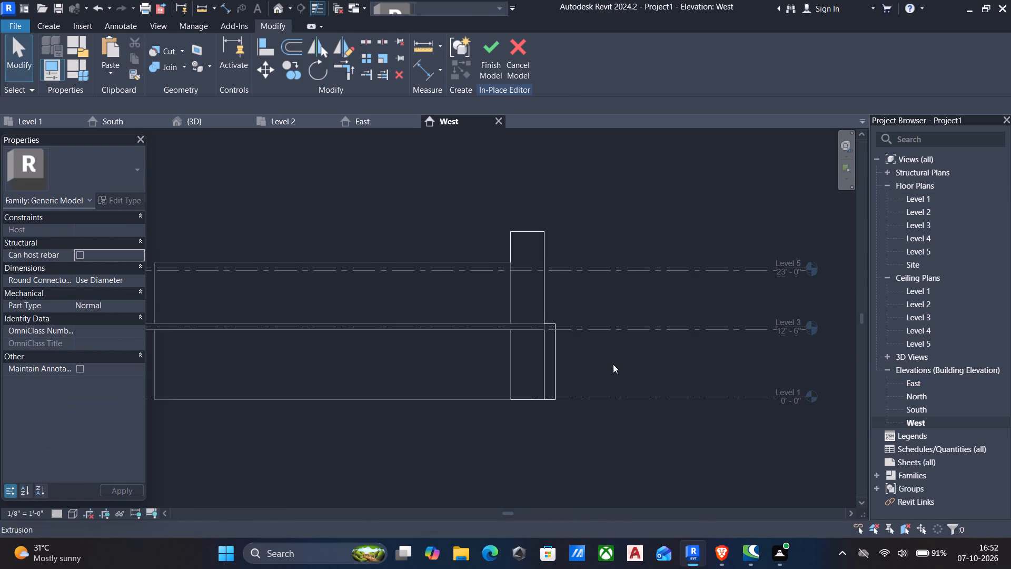
double_click(946, 409)
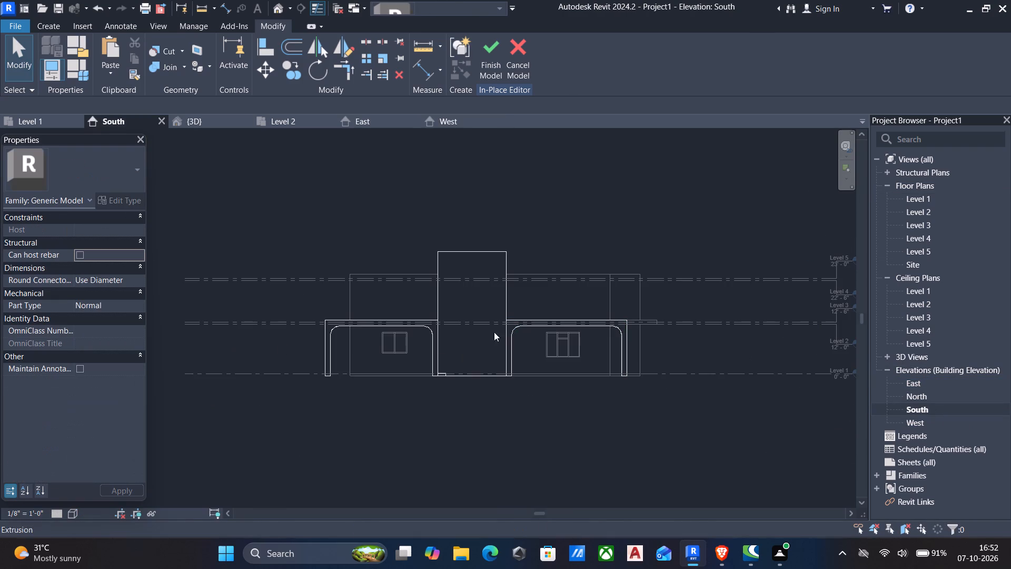
scroll(463, 399, "up", 5)
scroll(405, 340, "up", 12)
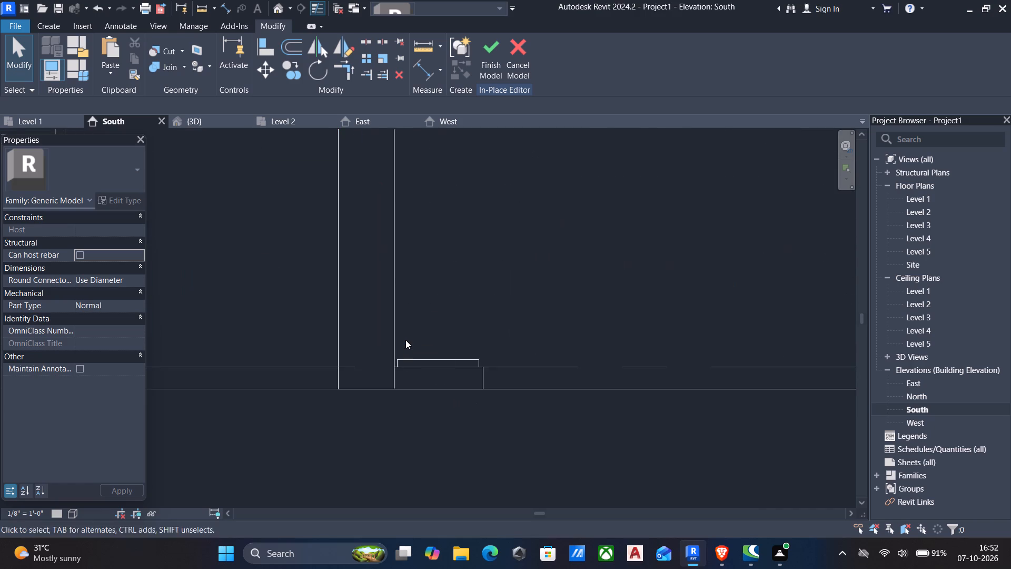
scroll(417, 361, "up", 6)
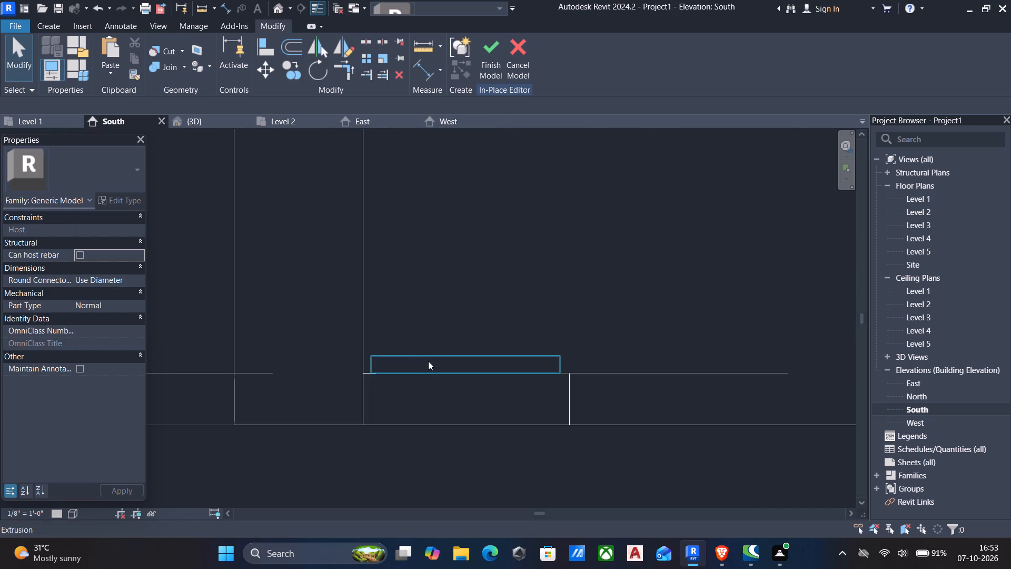
left_click(432, 358)
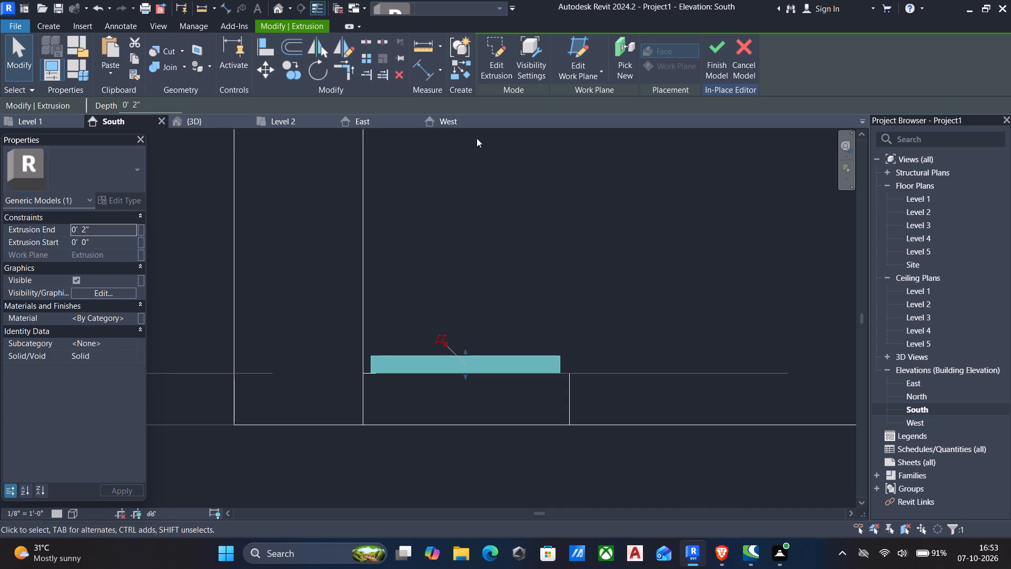
left_click(487, 67)
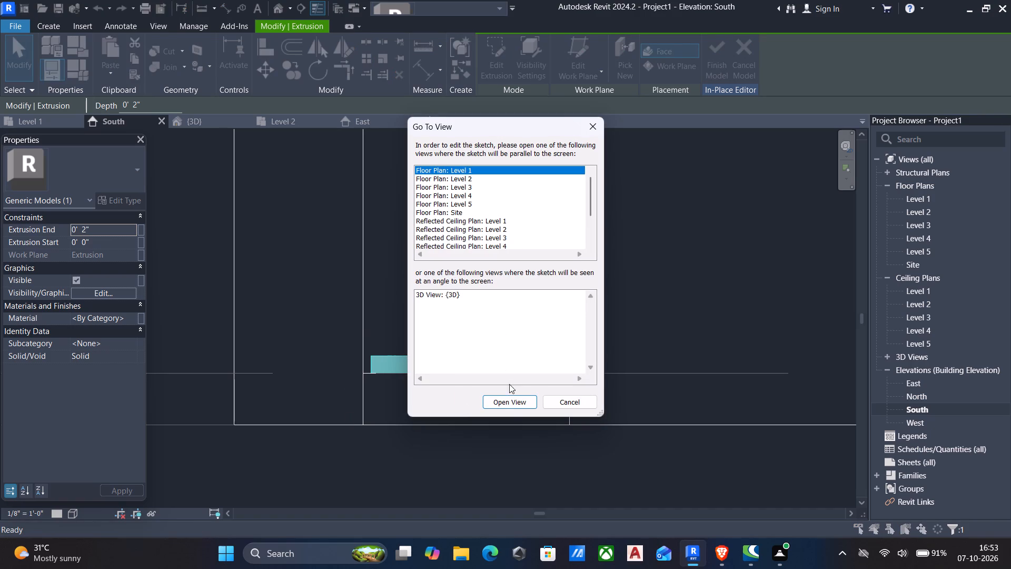
left_click(509, 401)
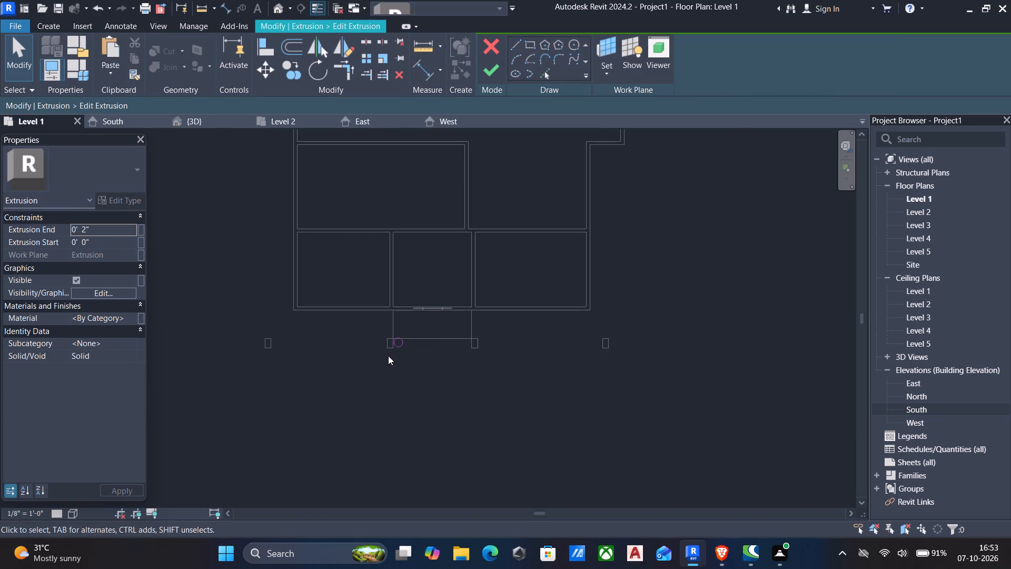
Nudge the disc's circle slightly forward of the central block's front line and away from the left frame's inner leg.
scroll(388, 356, "up", 4)
scroll(399, 315, "up", 5)
scroll(413, 358, "up", 4)
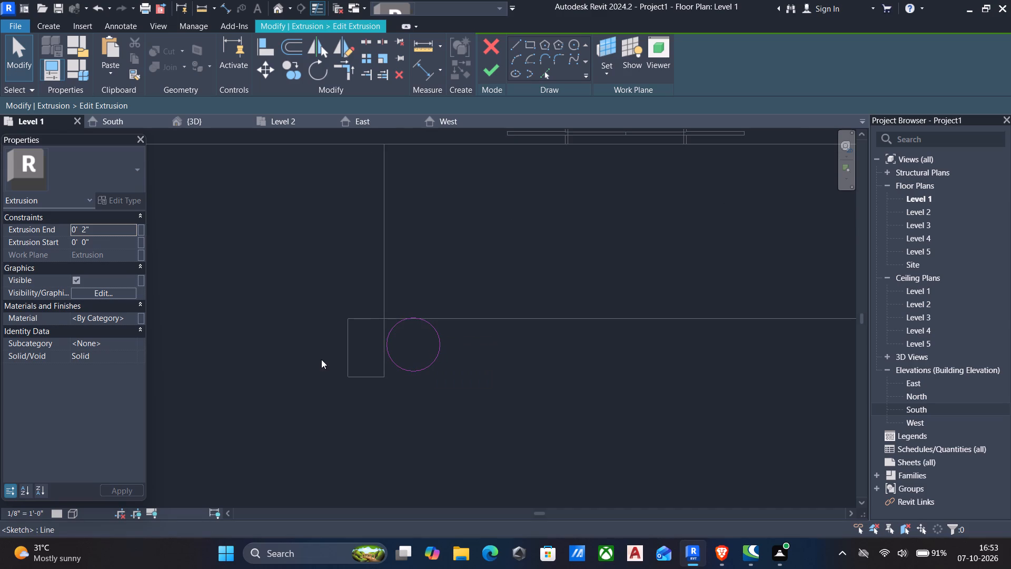
left_click(427, 372)
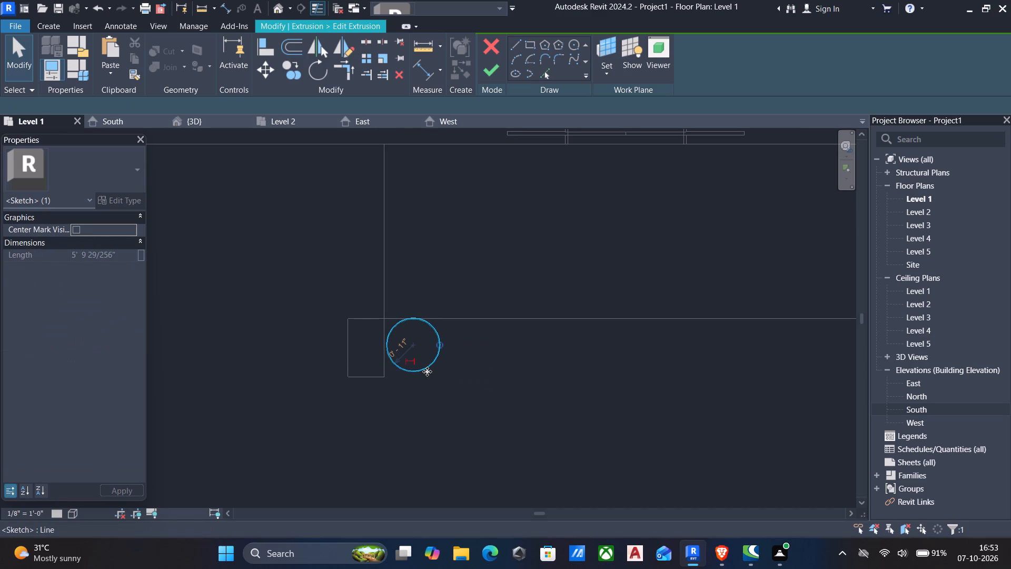
key("Right")
key("Down")
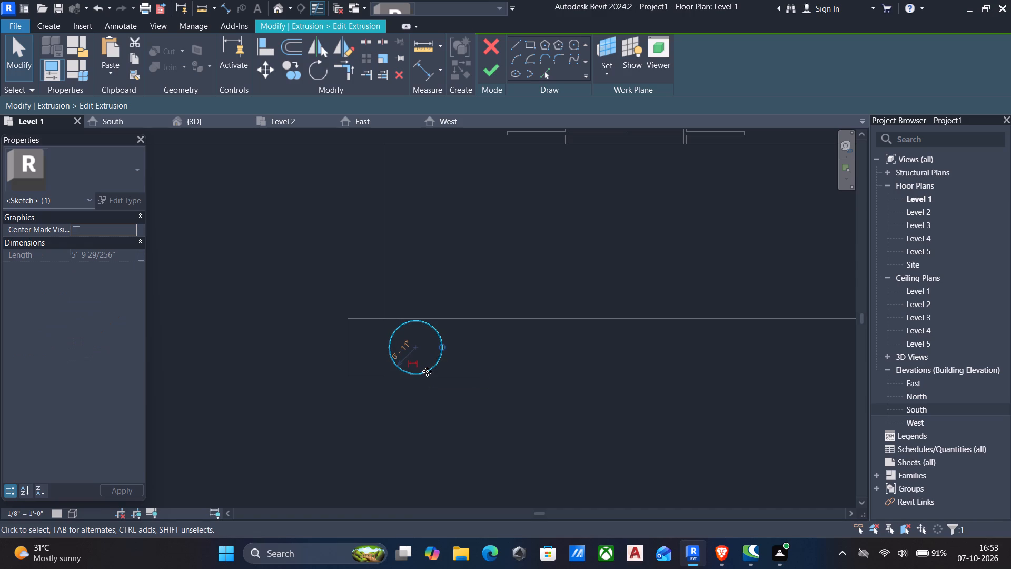
key("Right")
key("Down")
key("Right")
key("Down")
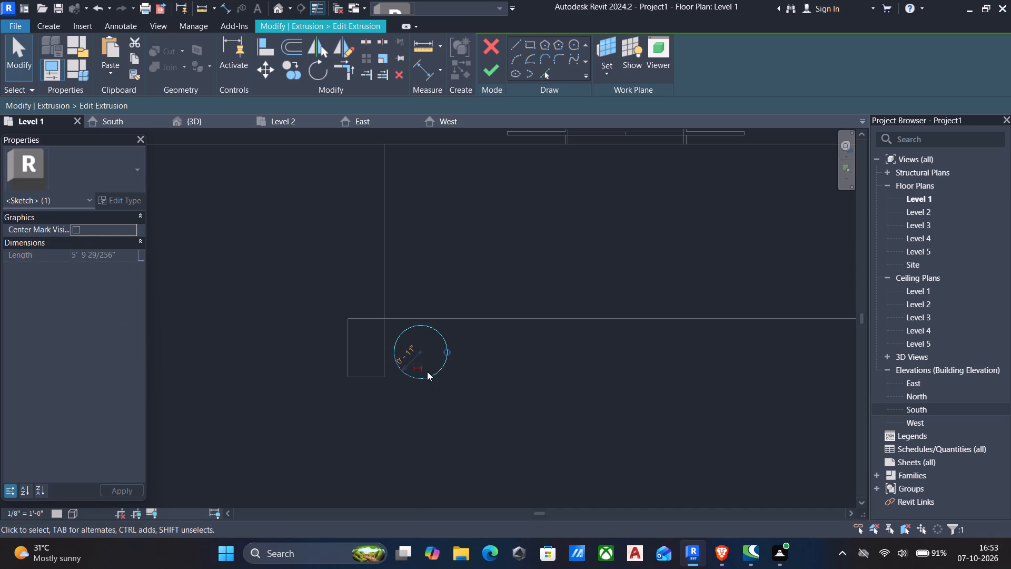
key("Down")
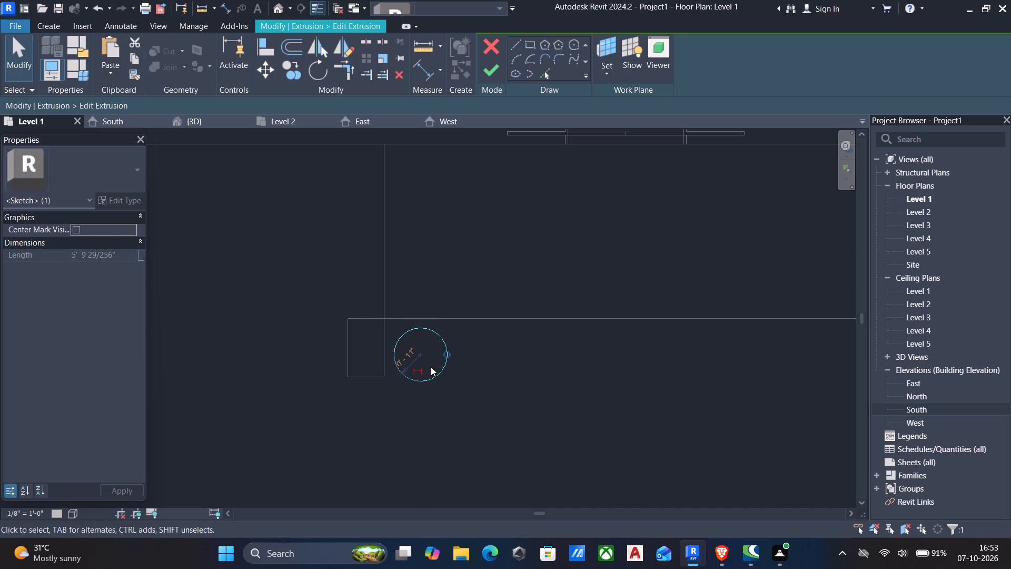
key("Left")
key("Right")
Sketch a concentric circle of about 1'-2" radius around the disc's existing circle and finish the extrusion sketch.
left_click(574, 48)
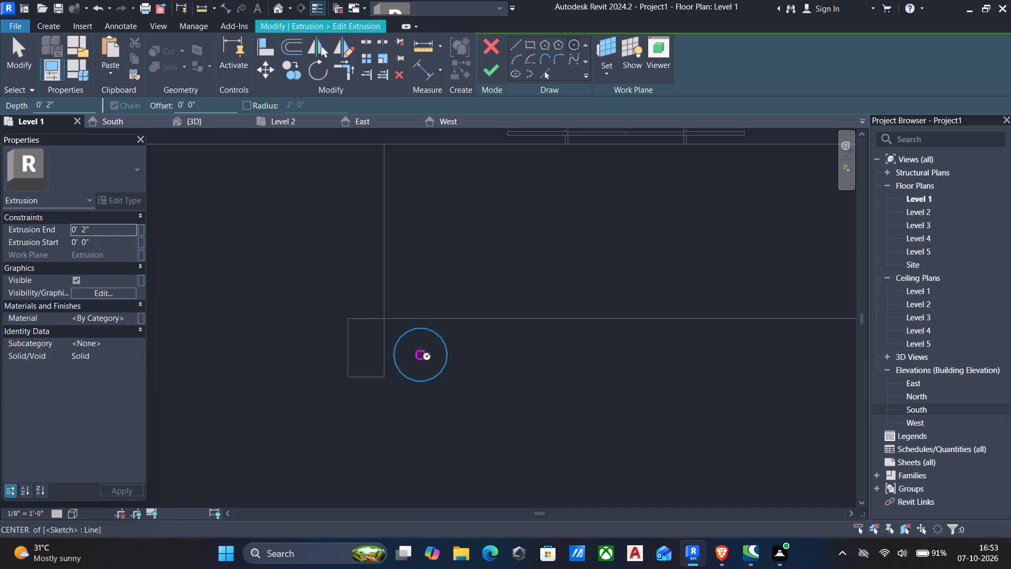
left_click(418, 357)
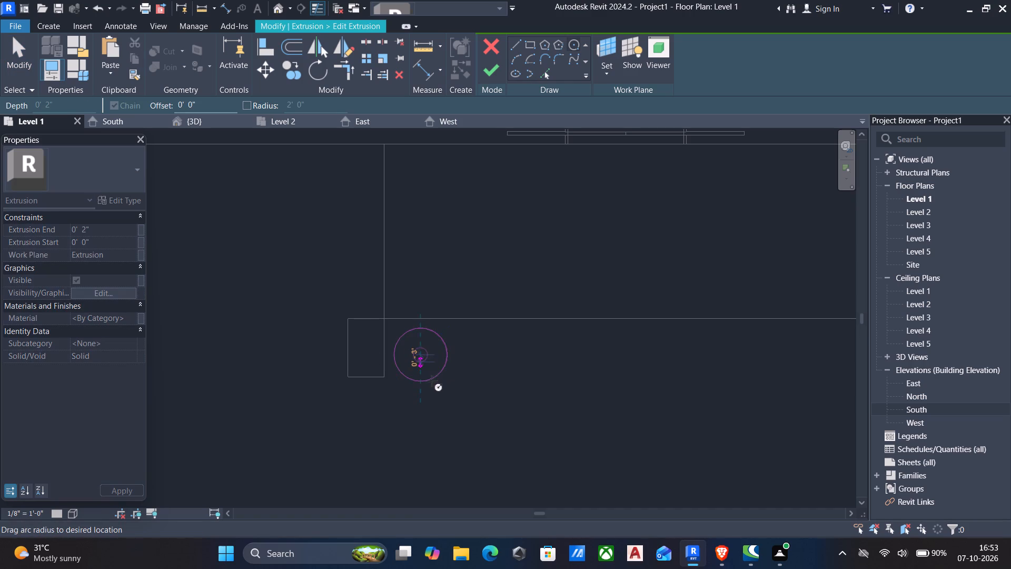
scroll(434, 400, "up", 4)
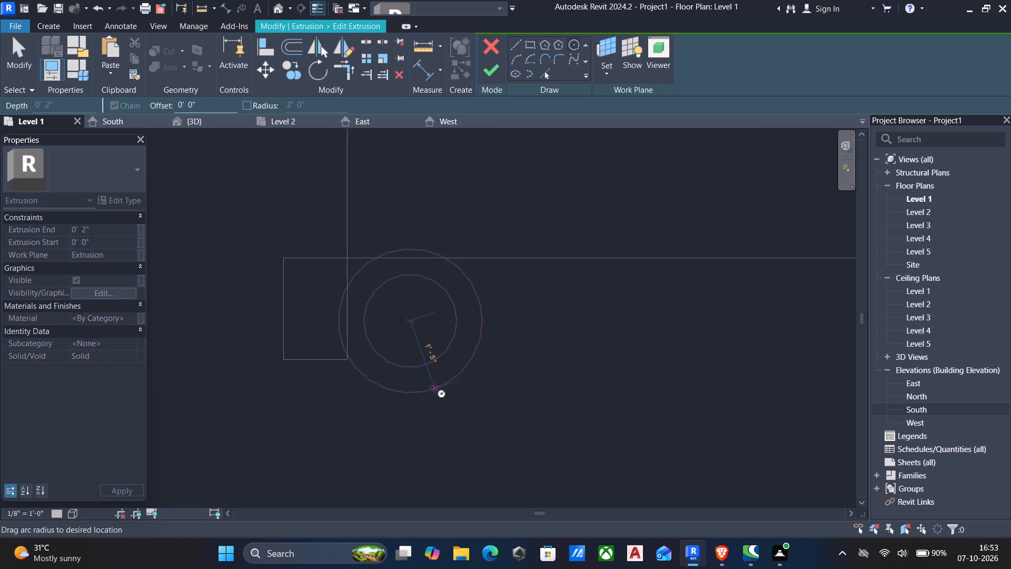
scroll(435, 380, "up", 3)
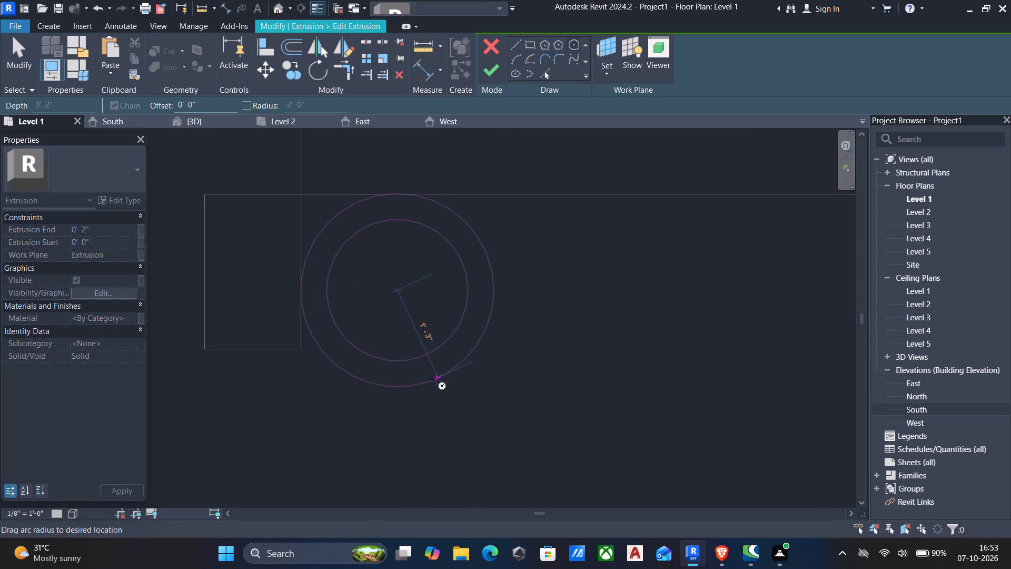
scroll(431, 370, "up", 4)
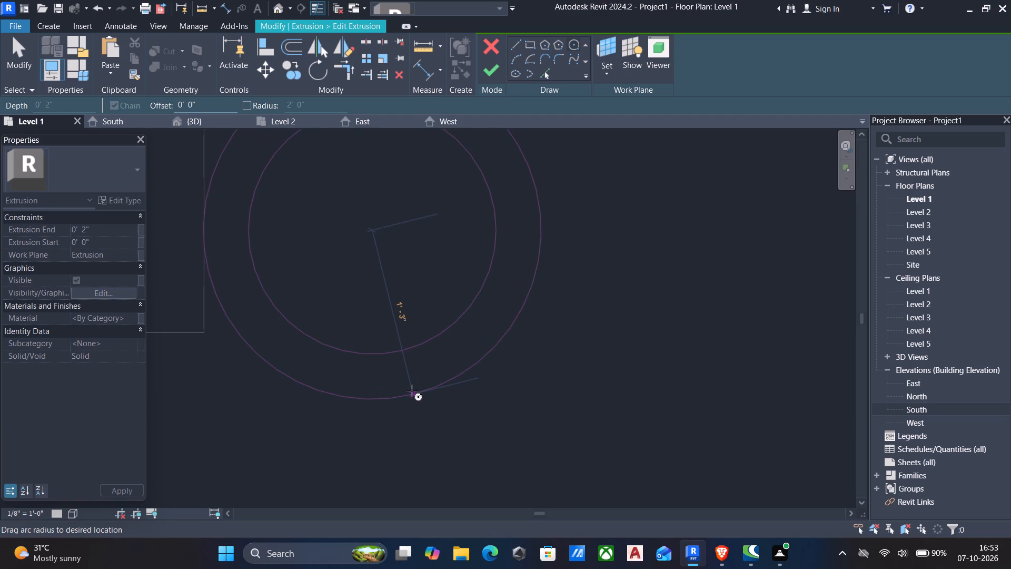
left_click(412, 384)
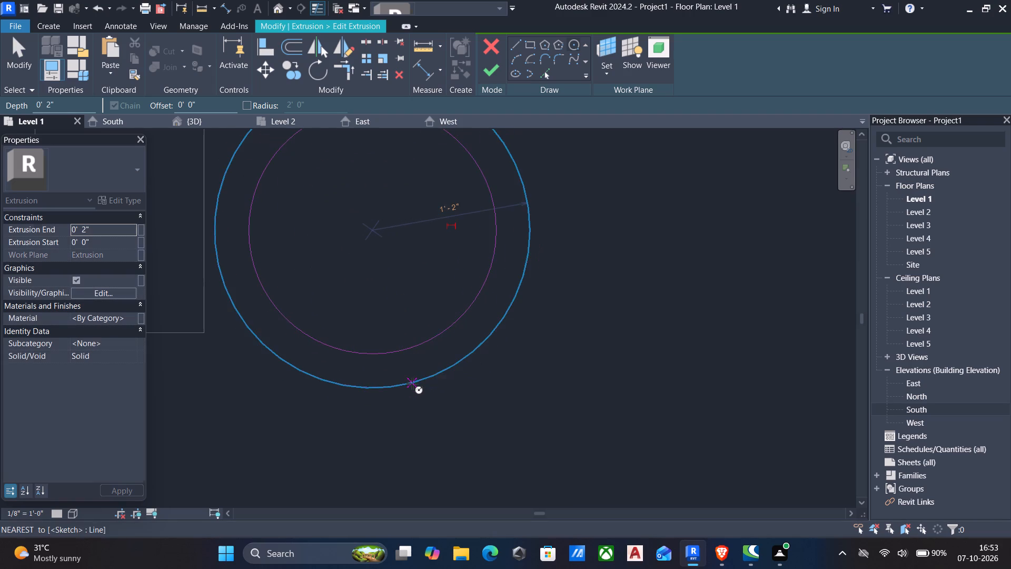
left_click(492, 75)
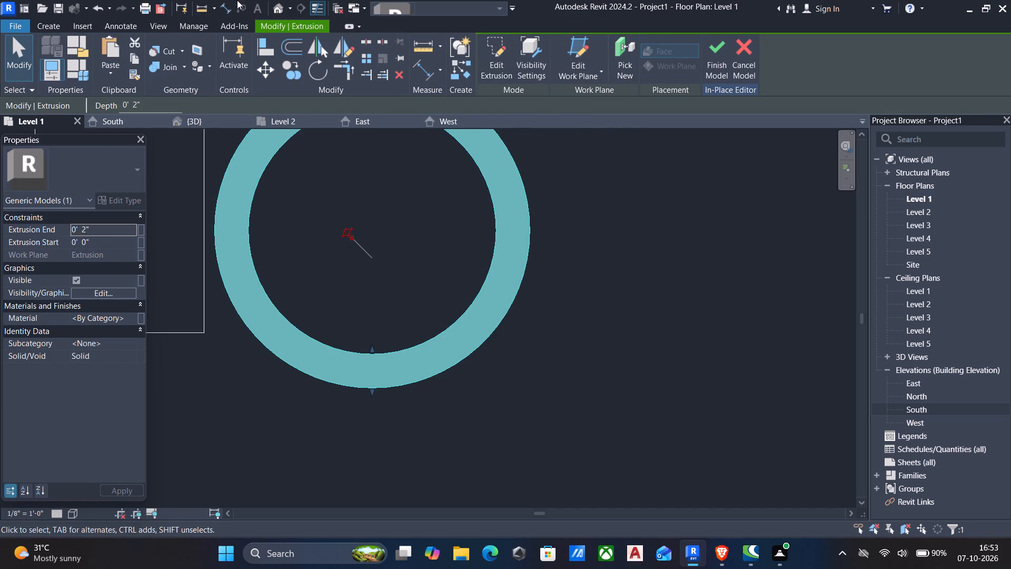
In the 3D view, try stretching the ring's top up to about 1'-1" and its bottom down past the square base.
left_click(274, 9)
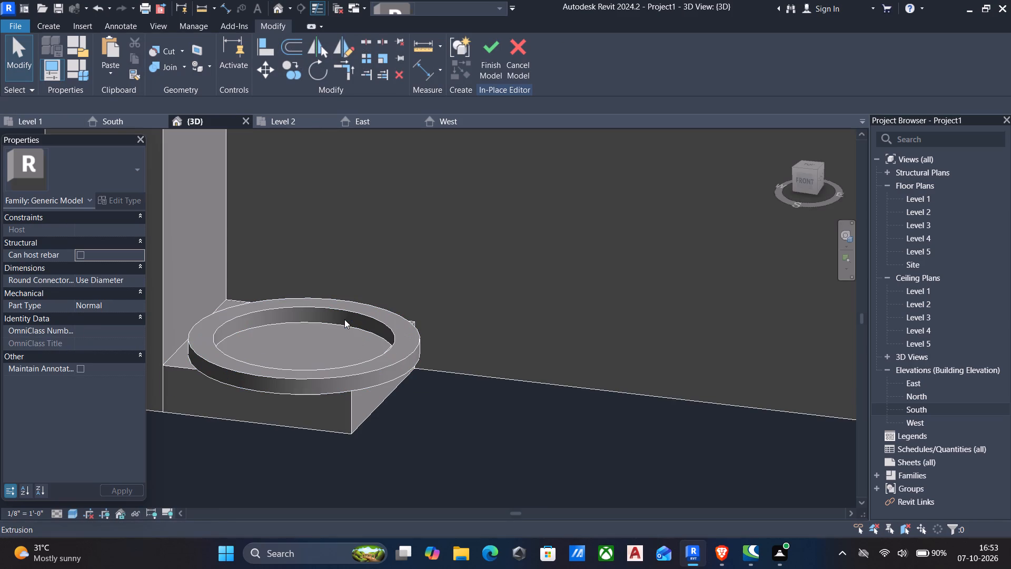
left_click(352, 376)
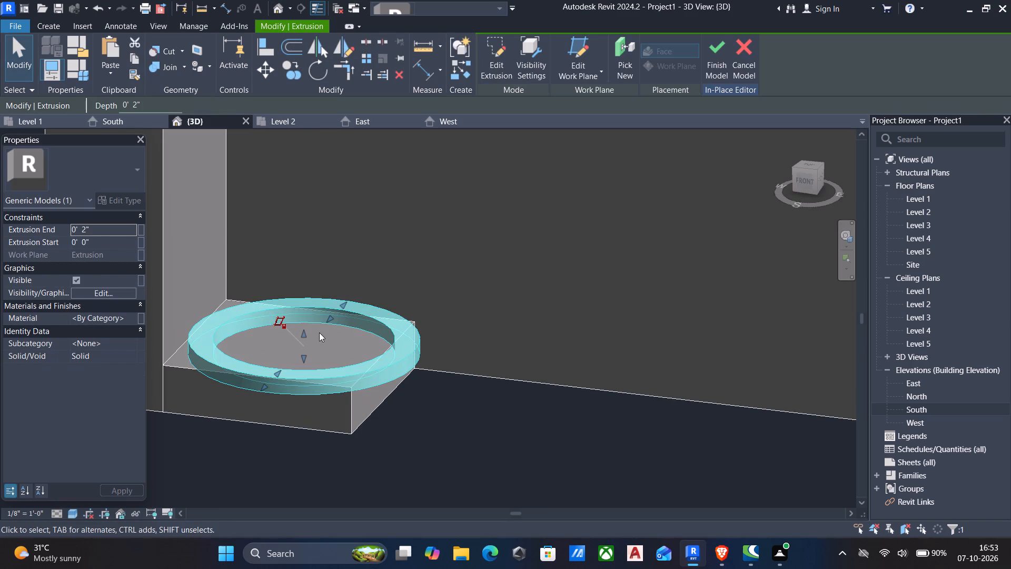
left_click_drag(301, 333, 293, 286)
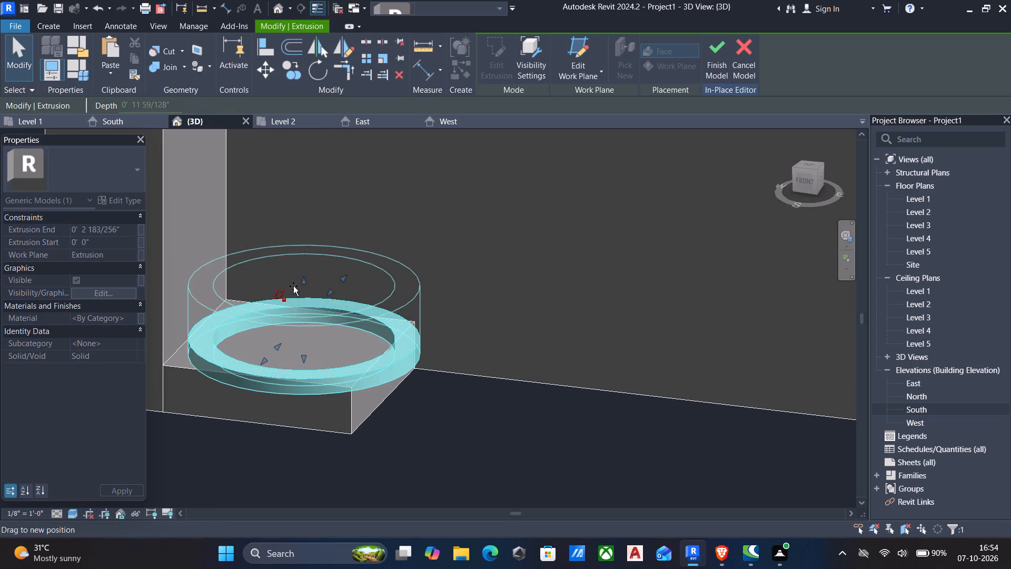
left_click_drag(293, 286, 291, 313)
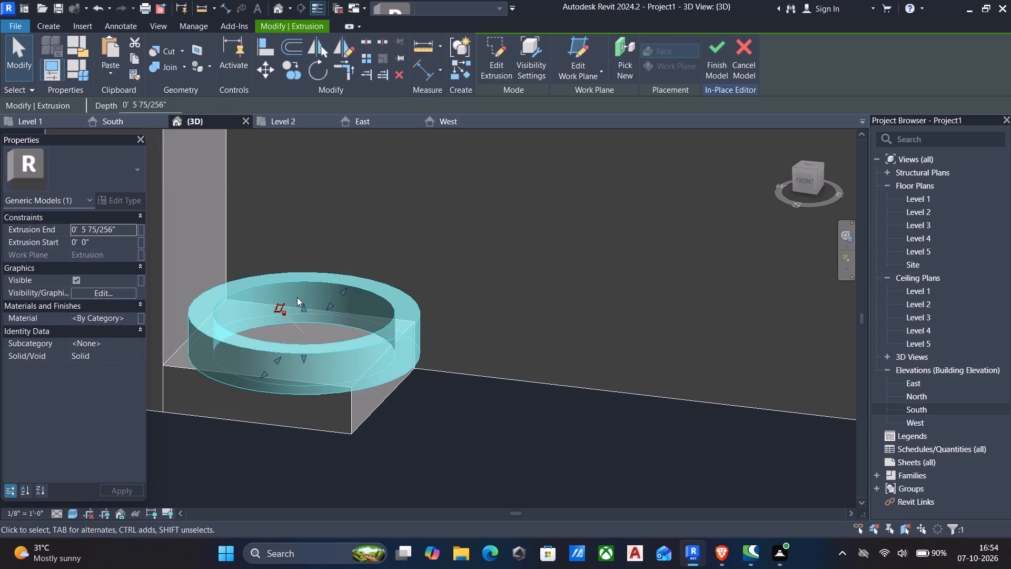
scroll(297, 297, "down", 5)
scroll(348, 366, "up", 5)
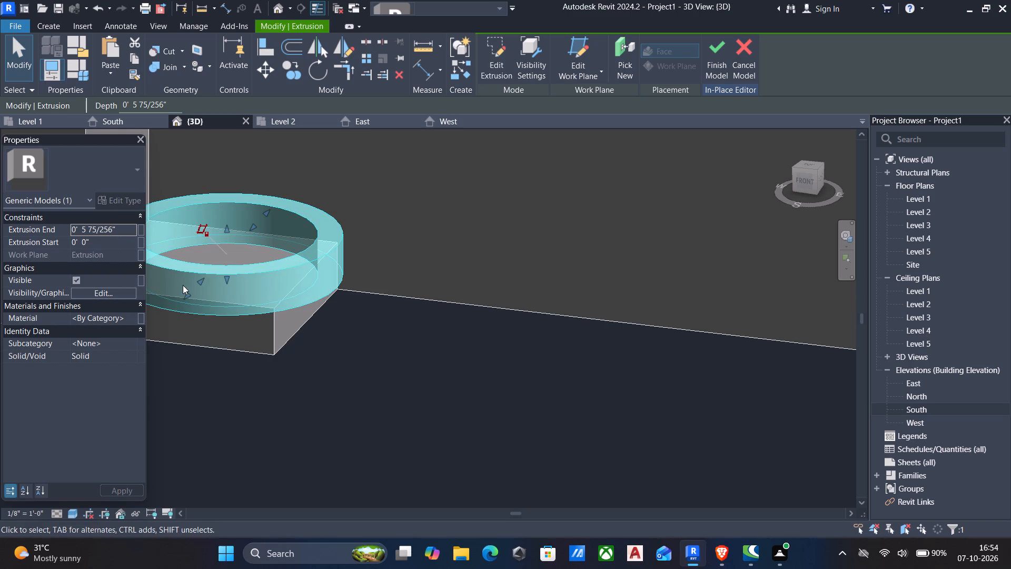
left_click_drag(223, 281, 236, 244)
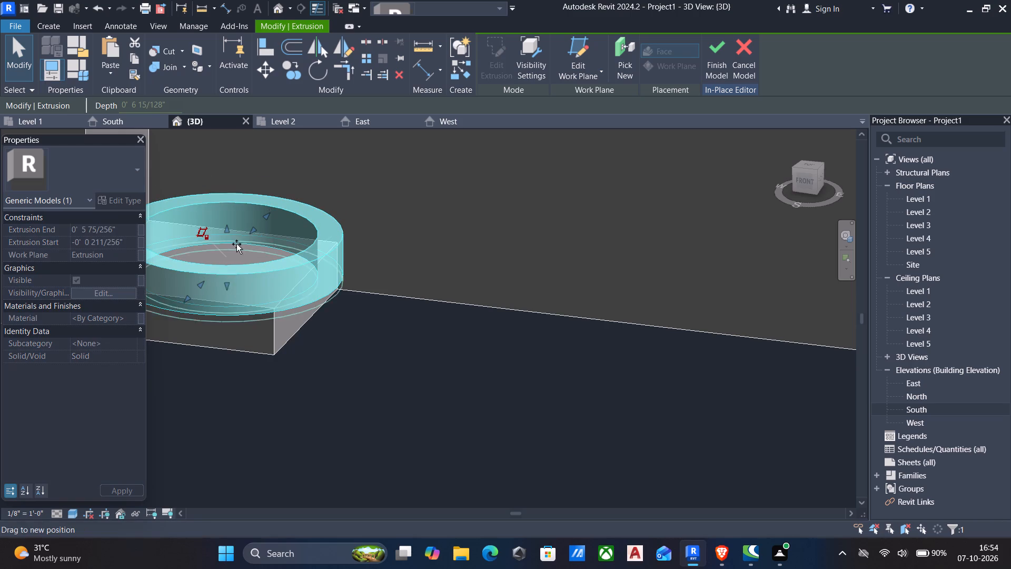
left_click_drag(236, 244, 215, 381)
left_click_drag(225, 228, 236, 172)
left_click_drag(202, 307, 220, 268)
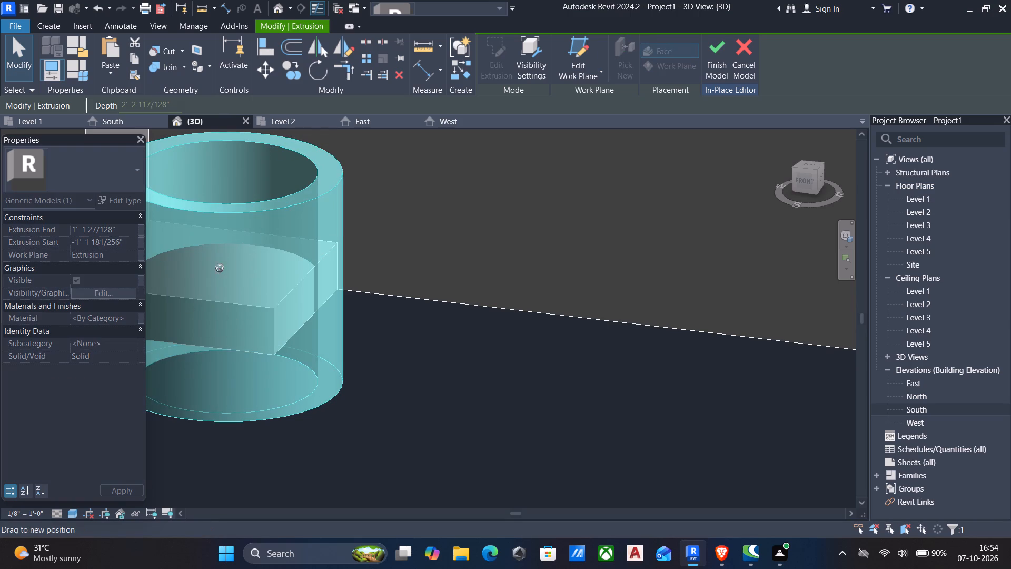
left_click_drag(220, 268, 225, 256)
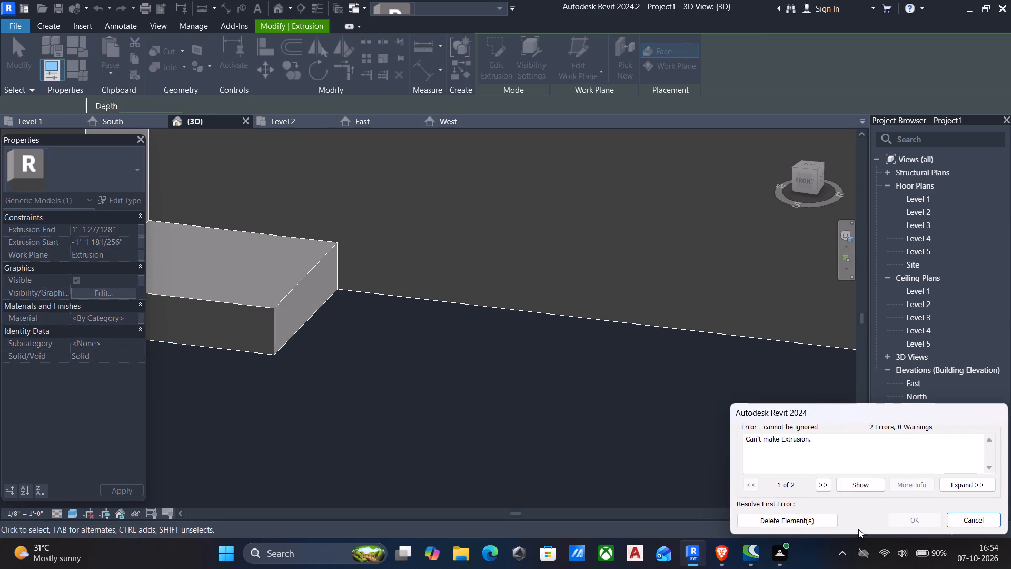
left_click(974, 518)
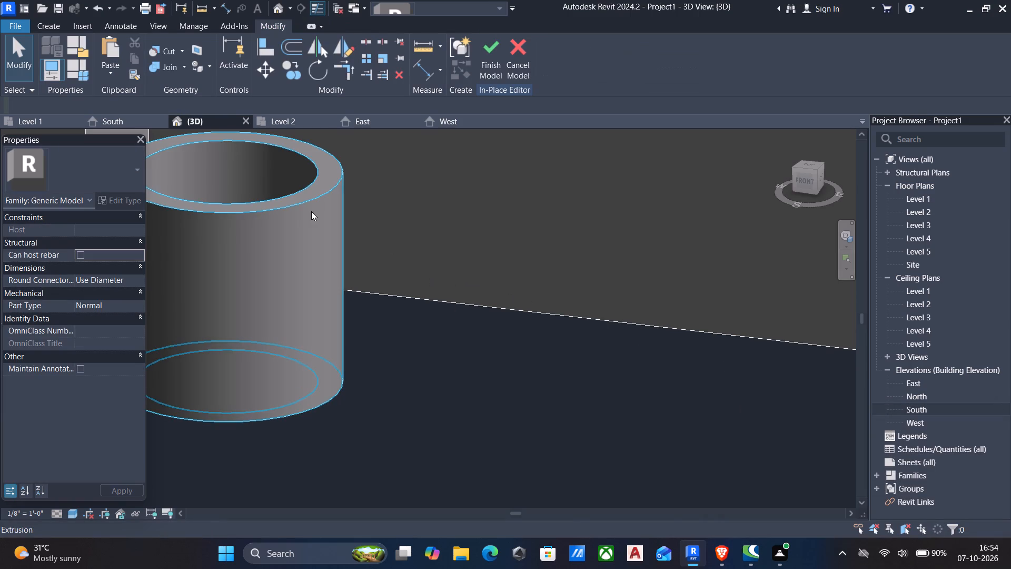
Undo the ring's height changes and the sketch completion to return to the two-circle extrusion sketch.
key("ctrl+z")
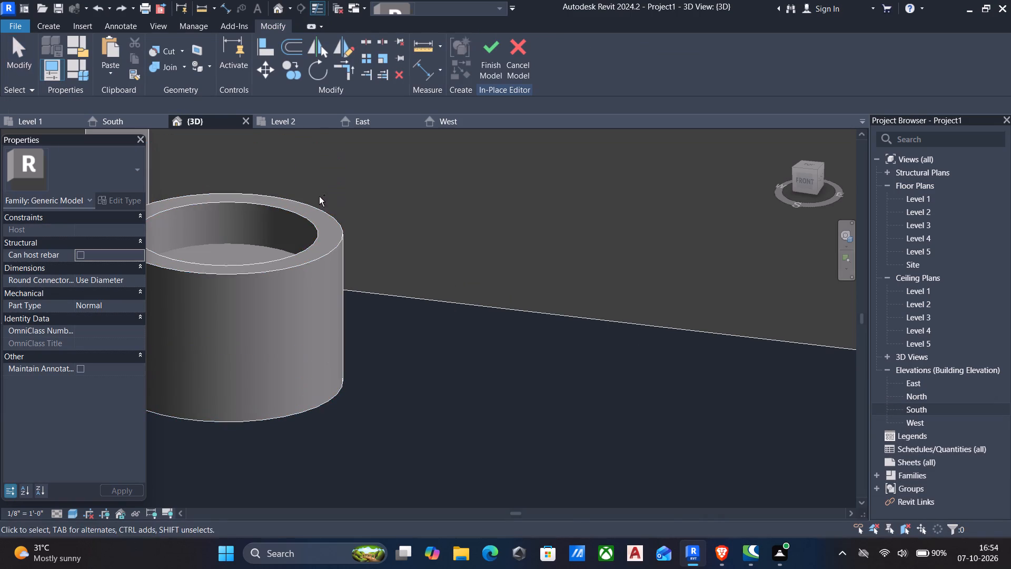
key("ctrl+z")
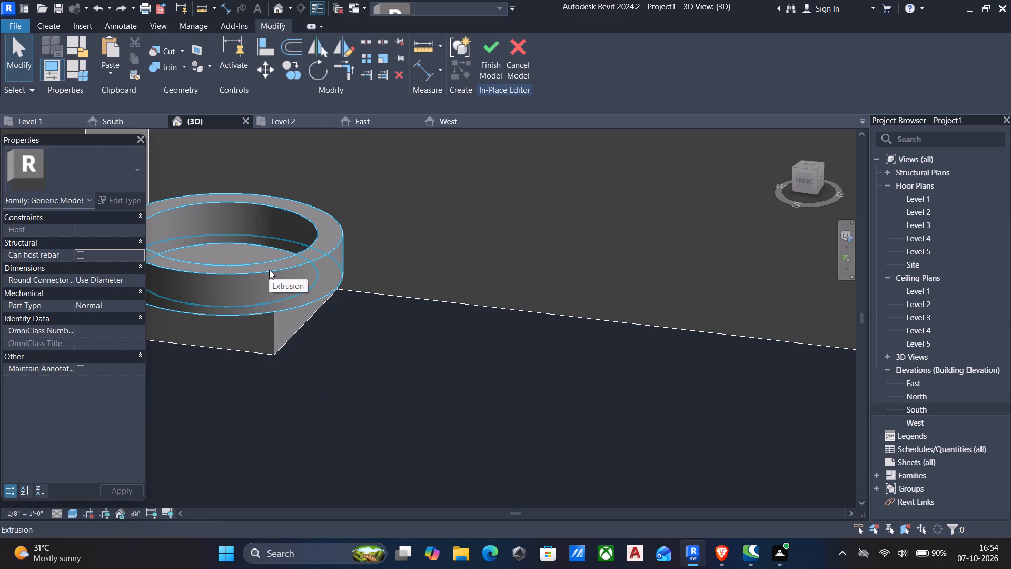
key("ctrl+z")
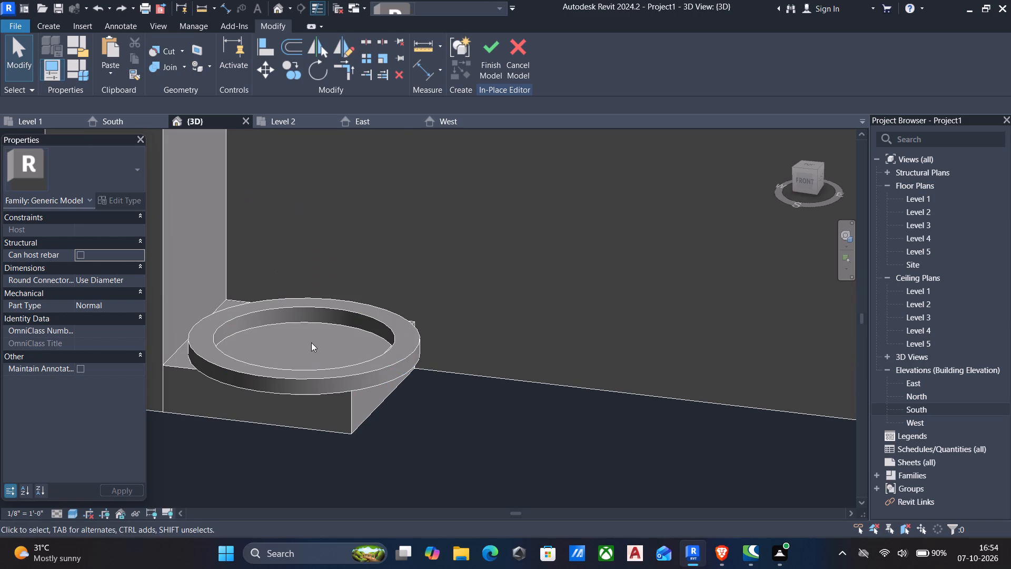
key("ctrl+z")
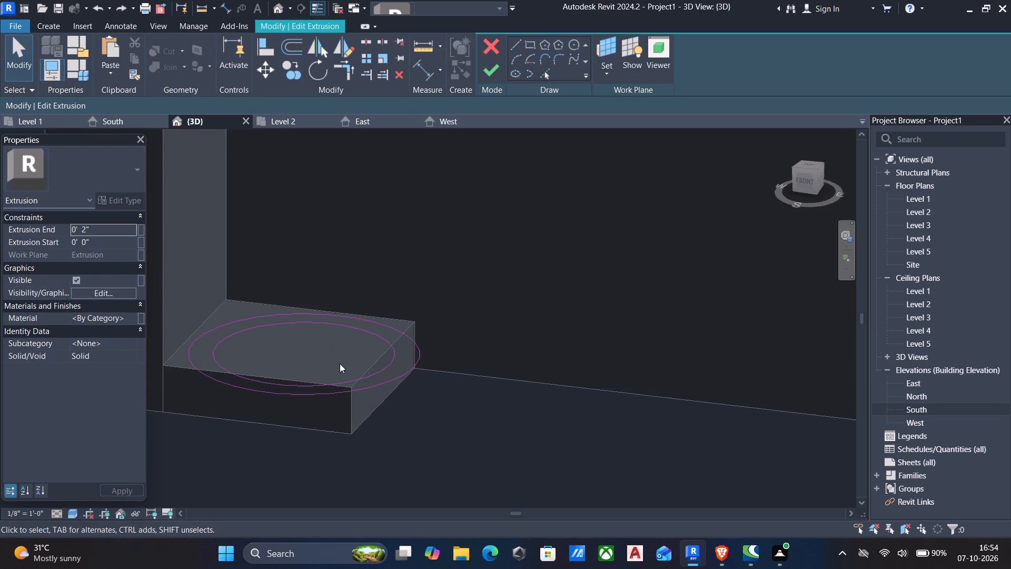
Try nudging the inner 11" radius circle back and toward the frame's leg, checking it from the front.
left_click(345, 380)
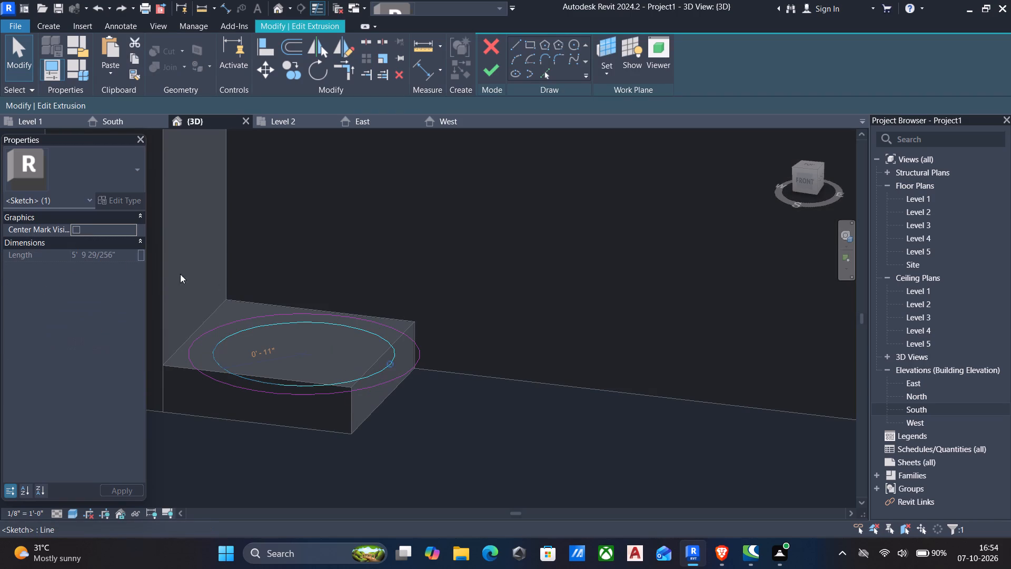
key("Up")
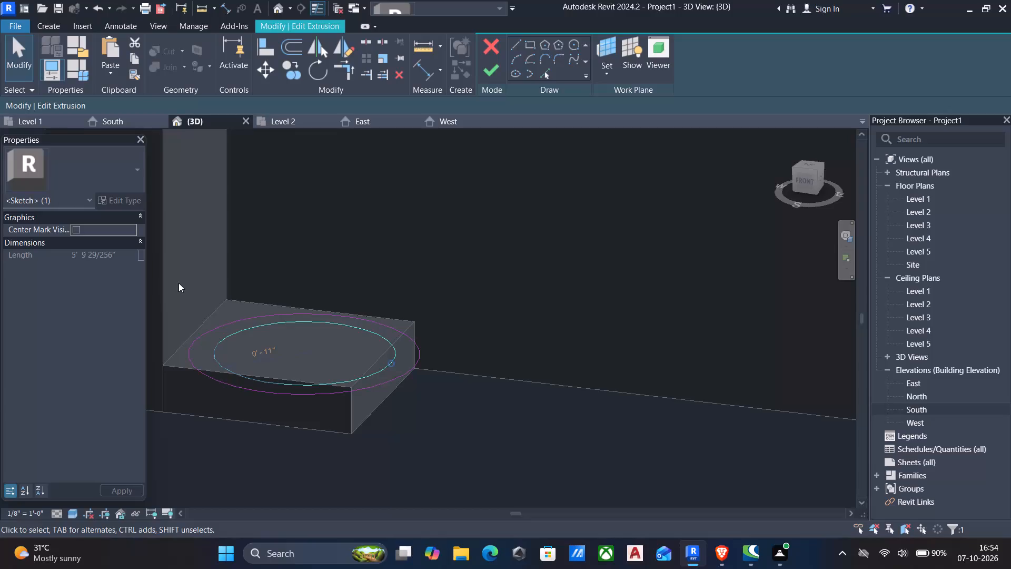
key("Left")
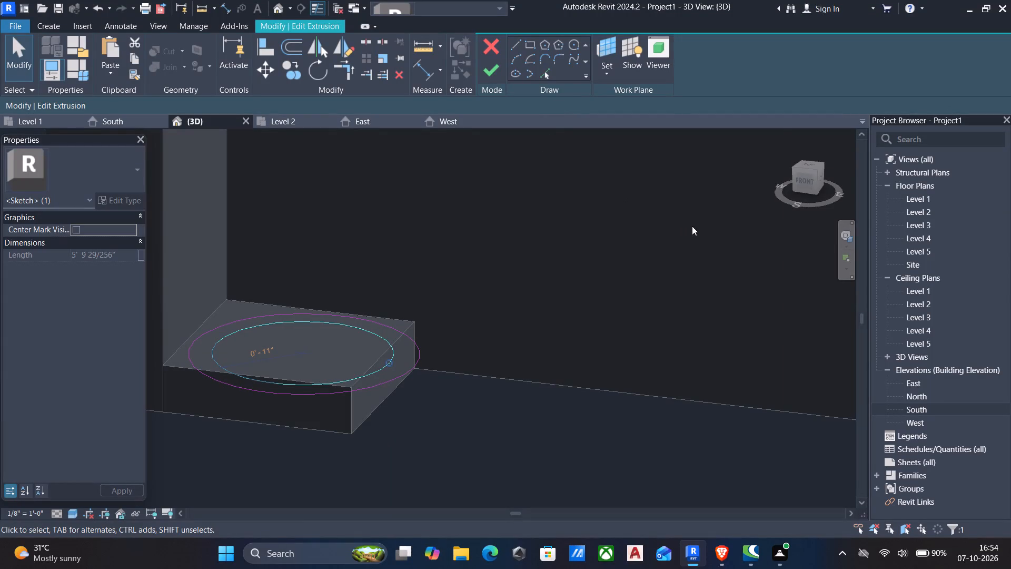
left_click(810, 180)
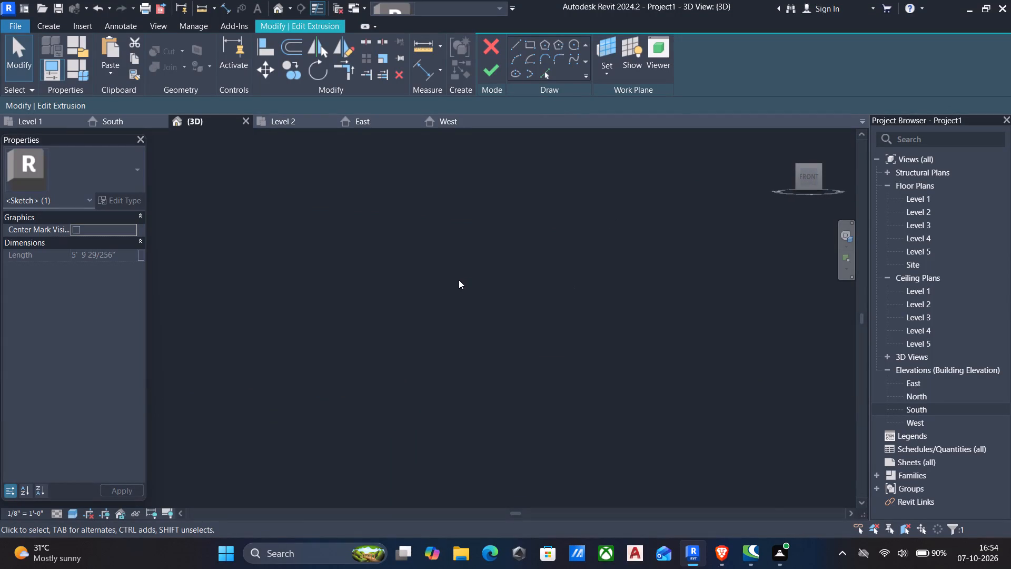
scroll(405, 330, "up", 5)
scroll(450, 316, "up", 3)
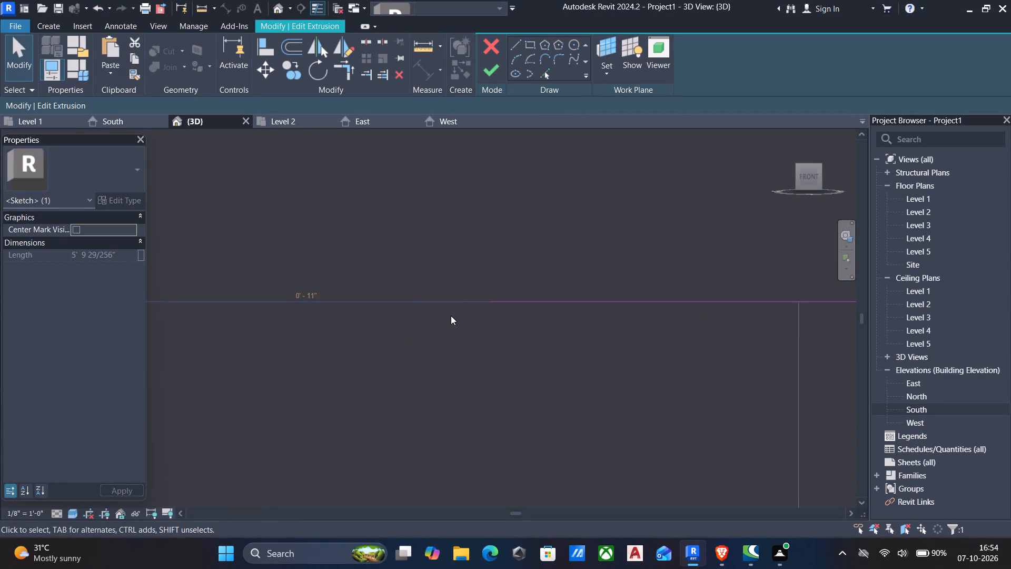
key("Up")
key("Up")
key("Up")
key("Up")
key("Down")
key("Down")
Delete the inner 11" radius circle from the extrusion sketch, working from a corner view.
left_click(818, 168)
scroll(482, 348, "up", 2)
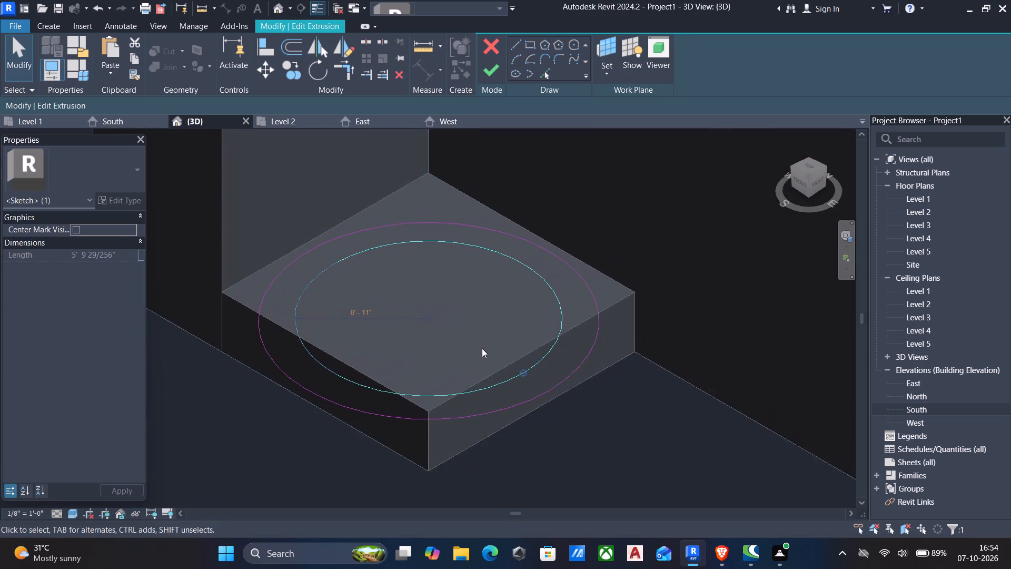
scroll(482, 348, "up", 1)
scroll(508, 336, "down", 5)
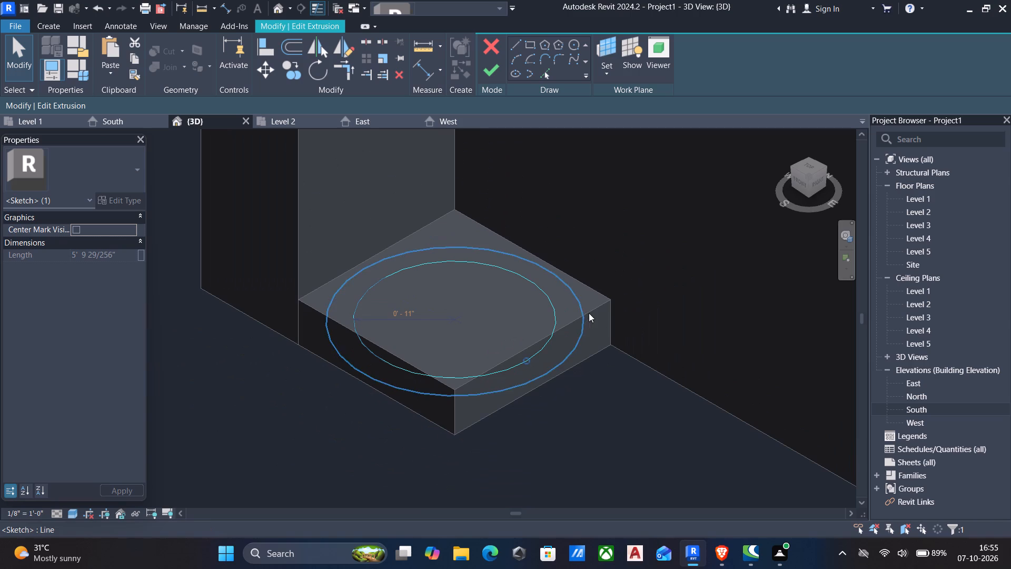
left_click(528, 358)
key("Delete")
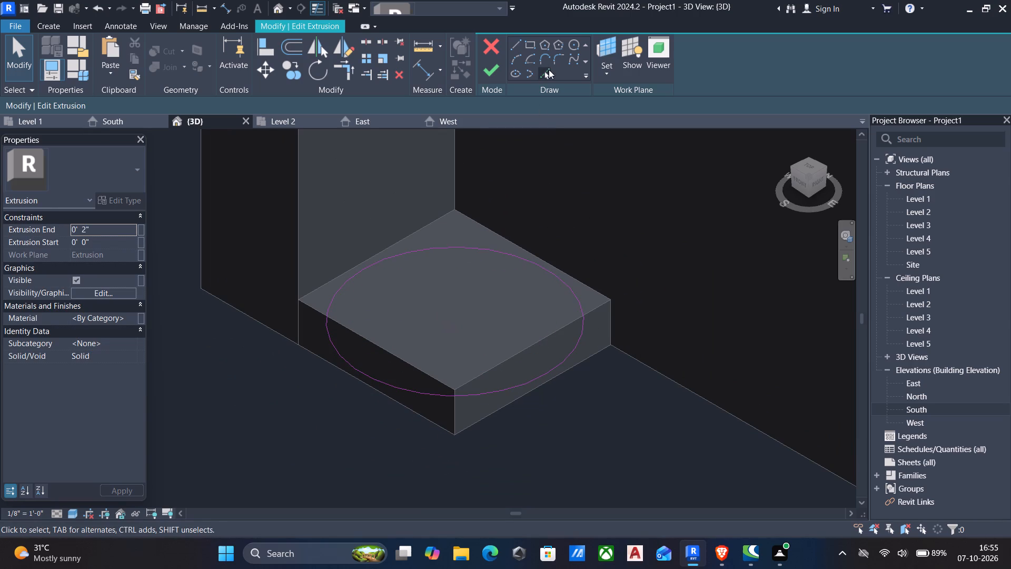
Nudge the remaining 1'-2" radius circle back and toward the frame's leg to center it on the square base, and finish the sketch.
left_click_drag(654, 458, 524, 311)
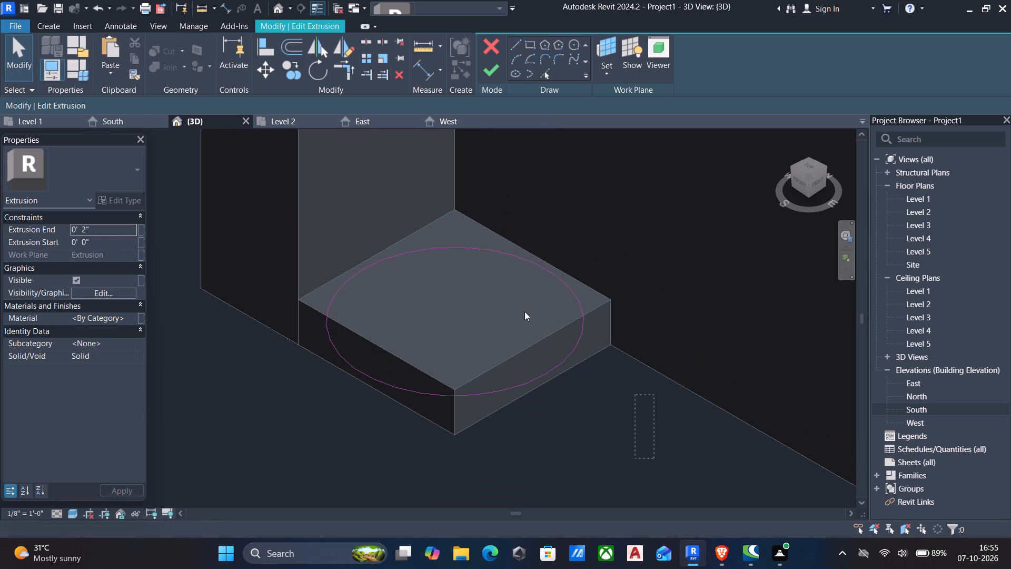
left_click_drag(524, 311, 306, 233)
scroll(414, 251, "up", 4)
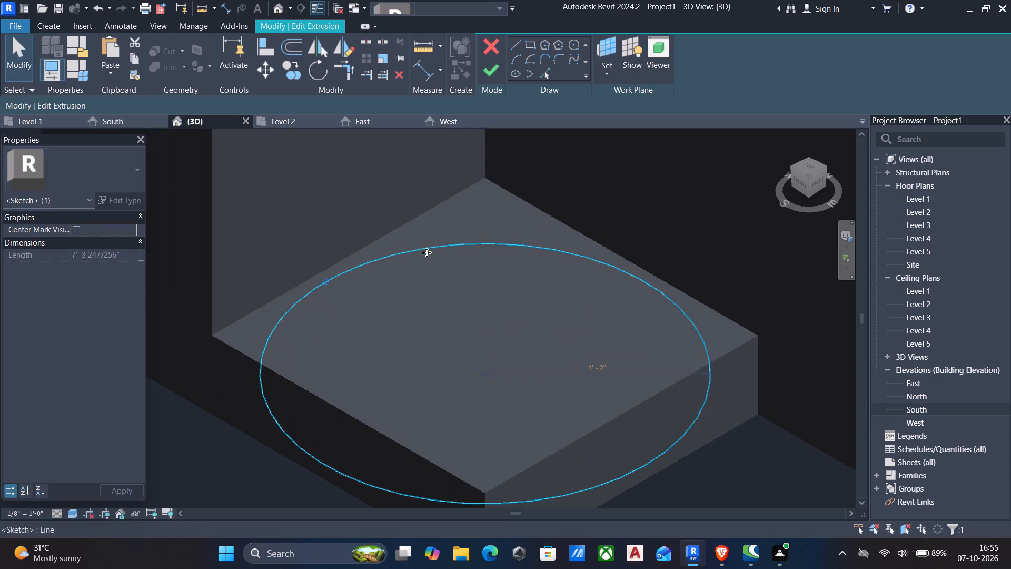
key("Up")
key("Up")
key("Up")
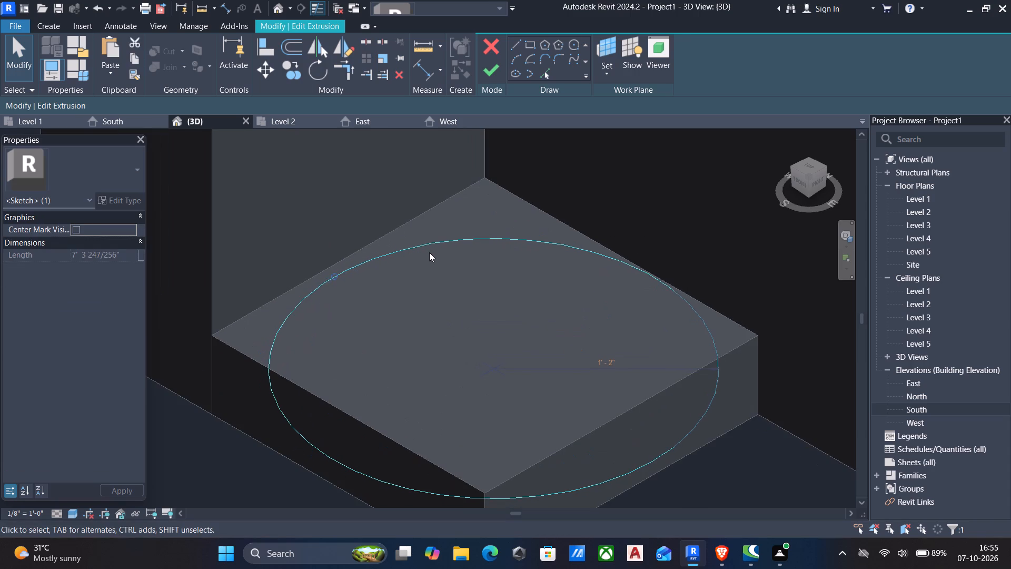
key("Up")
key("Left")
key("Left")
key("Left")
key("Left")
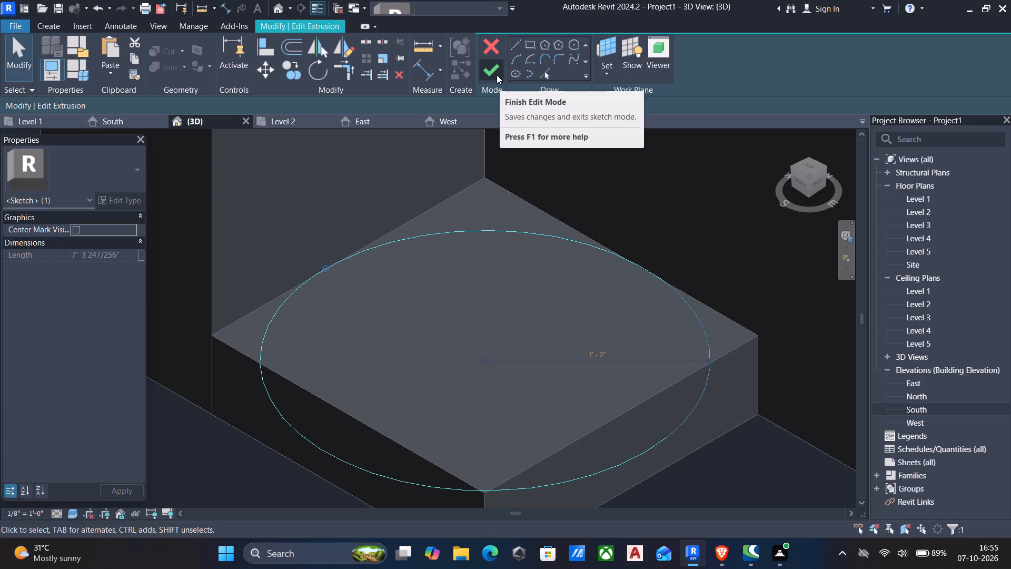
left_click(494, 66)
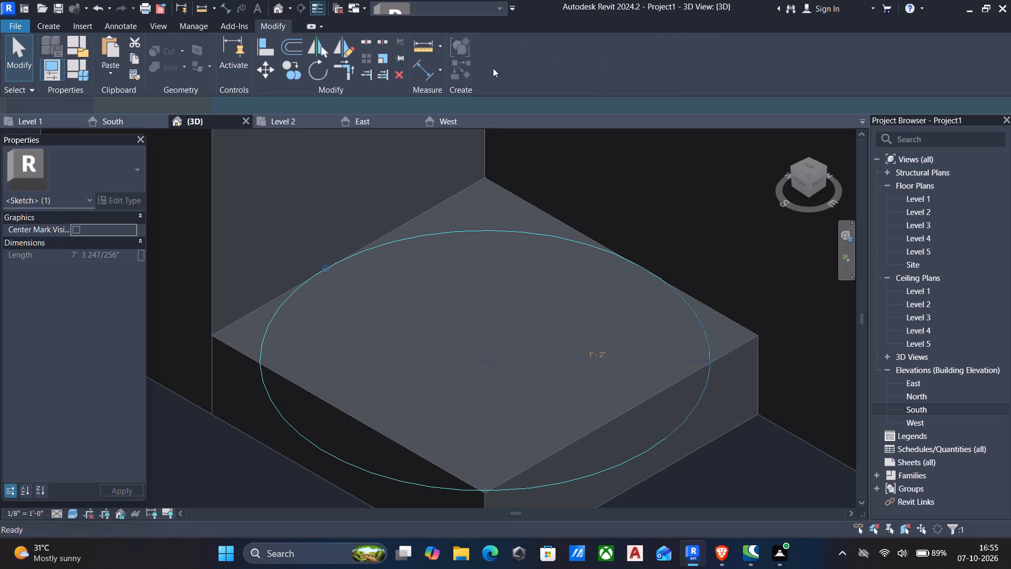
scroll(465, 265, "down", 5)
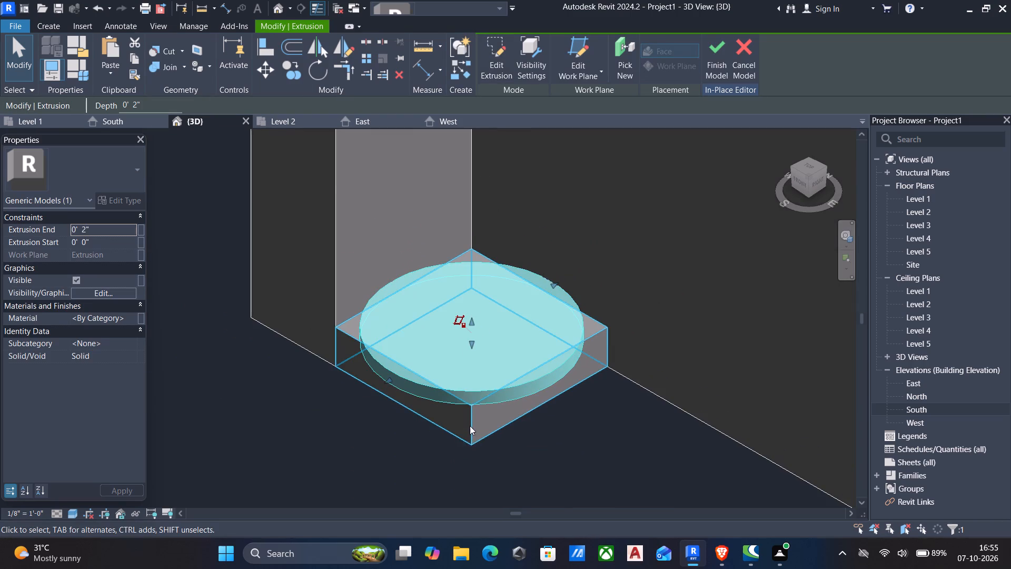
Start a new extrusion with the top face of the round disc on the square base as its work plane.
left_click(470, 425)
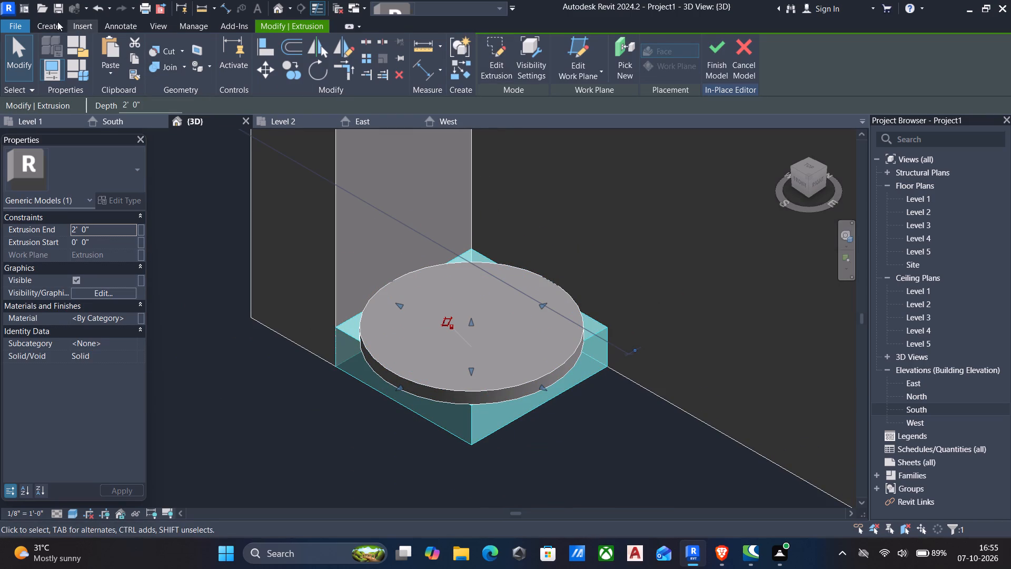
left_click(42, 27)
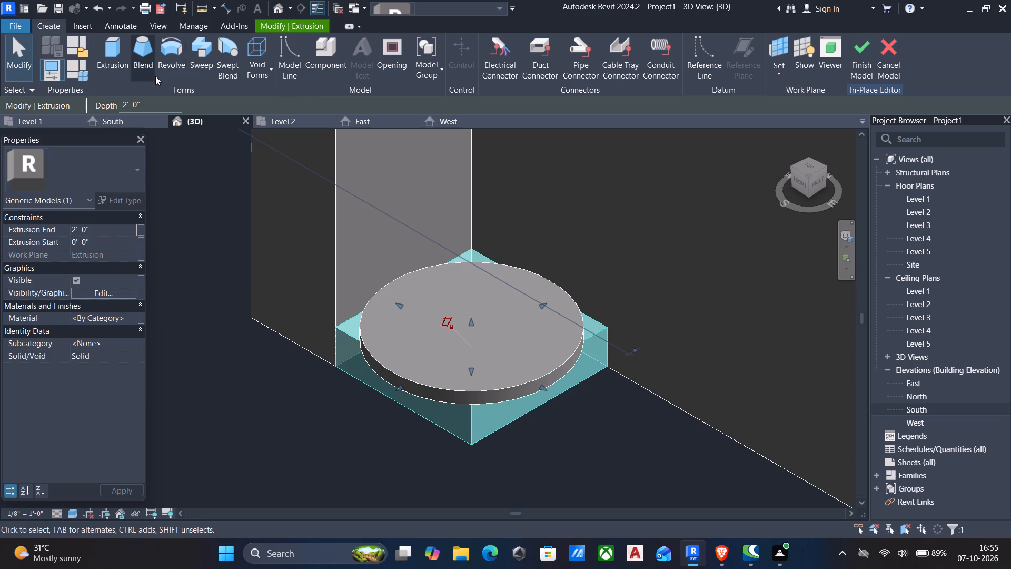
left_click(114, 55)
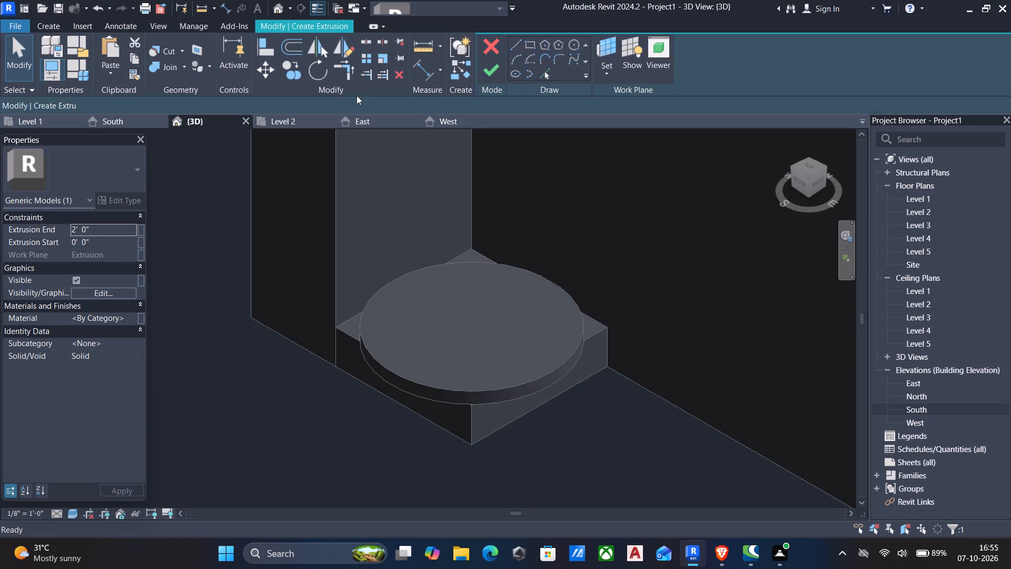
left_click(601, 73)
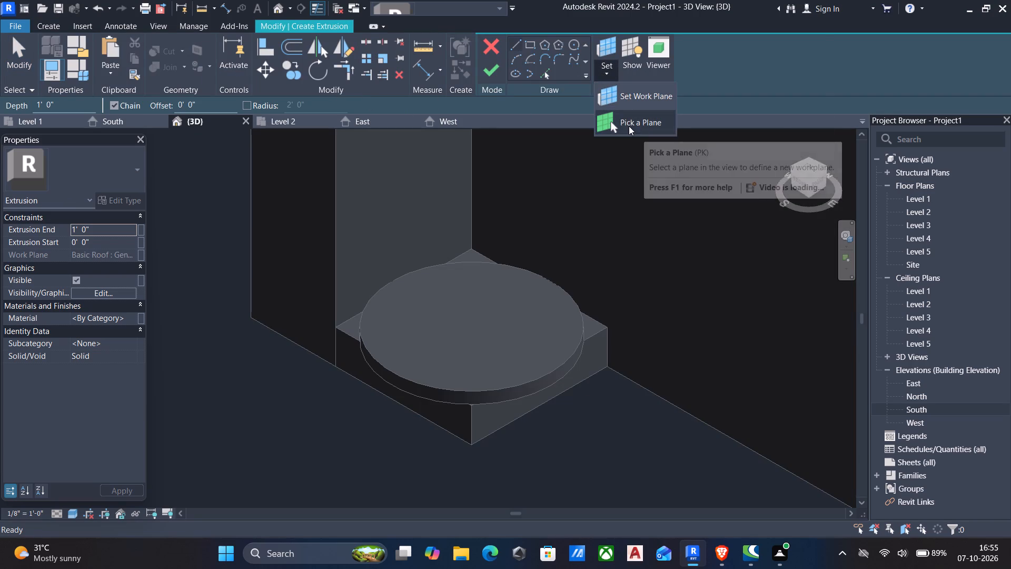
left_click_drag(629, 126, 576, 250)
left_click(642, 124)
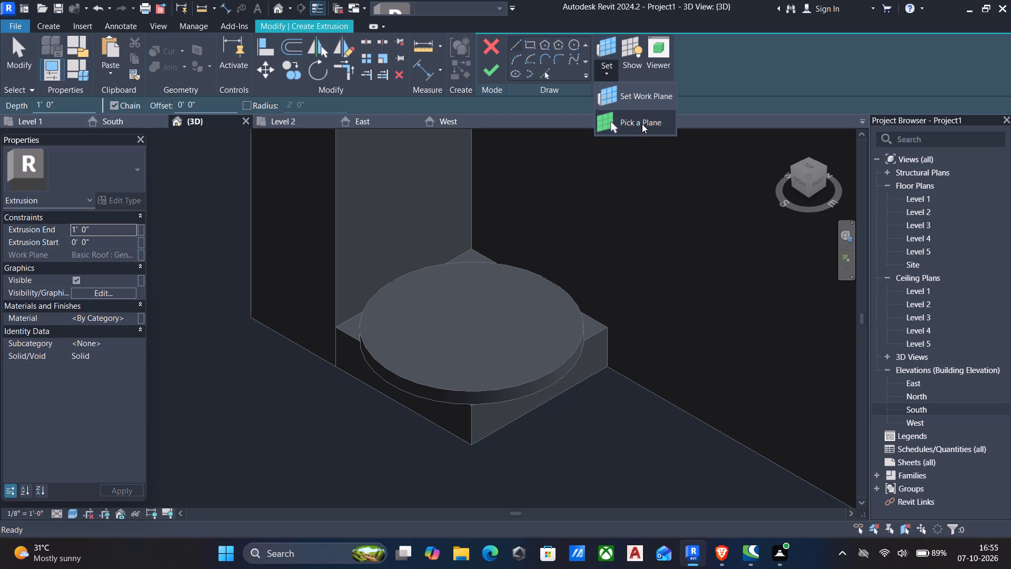
left_click(511, 385)
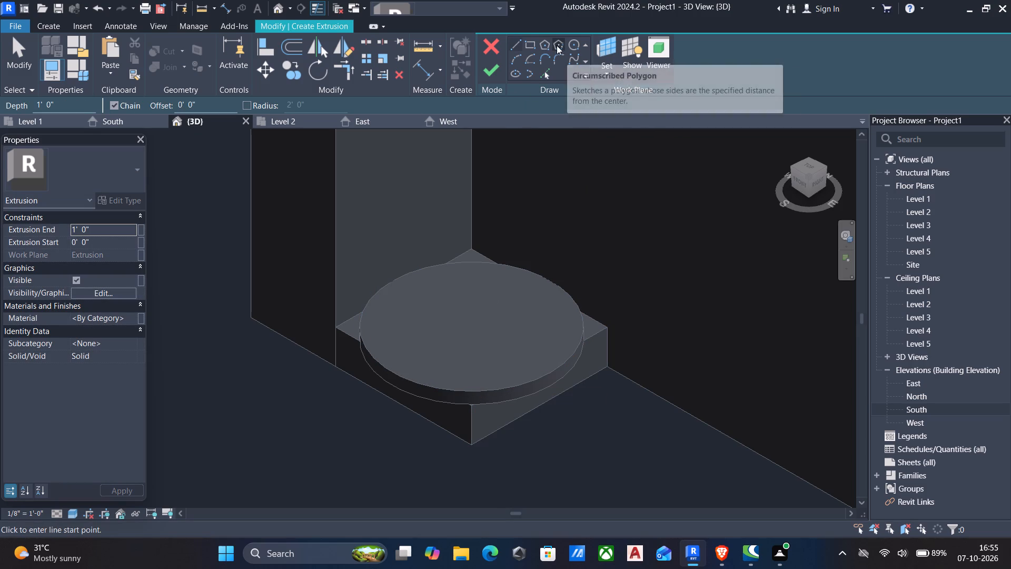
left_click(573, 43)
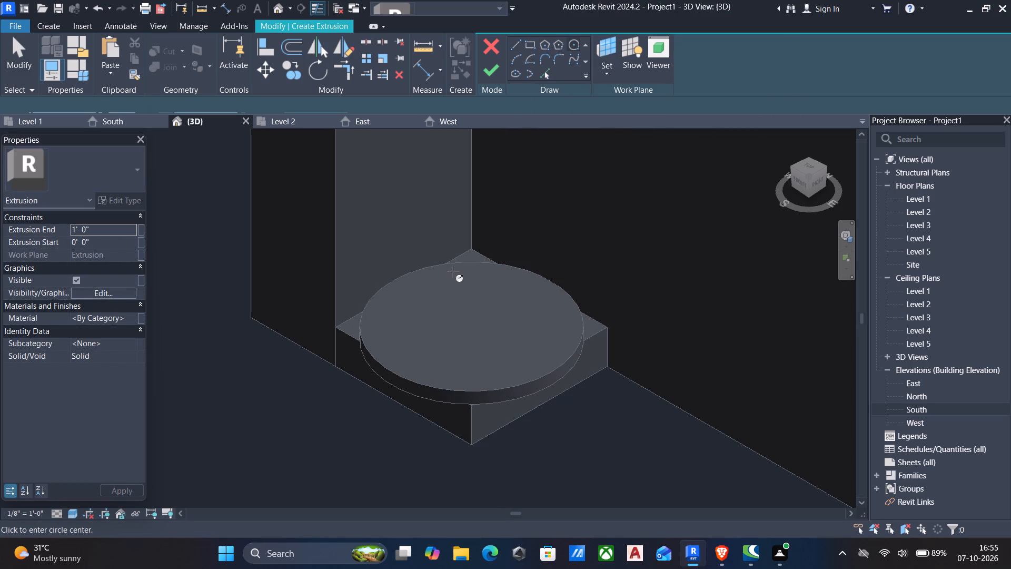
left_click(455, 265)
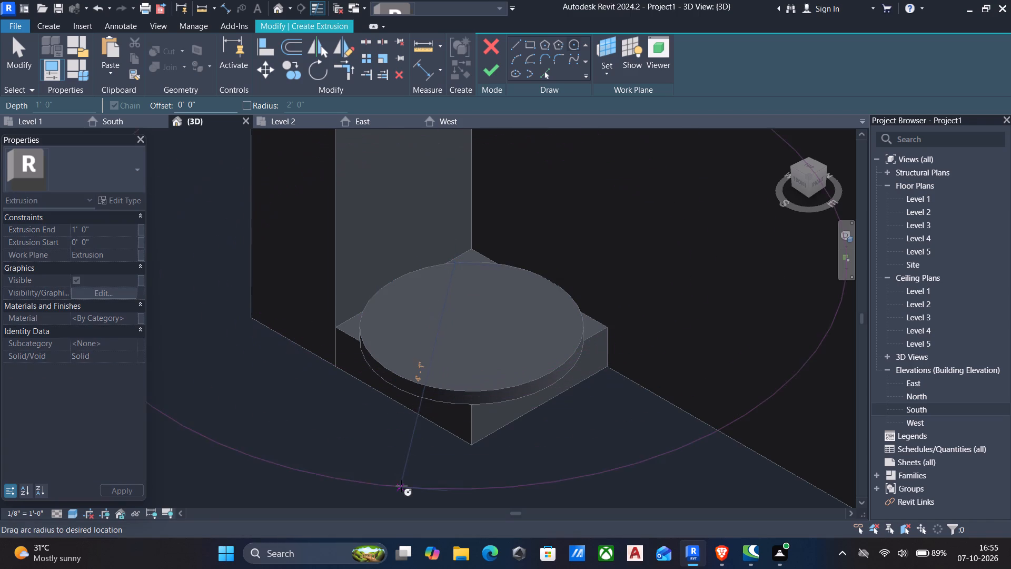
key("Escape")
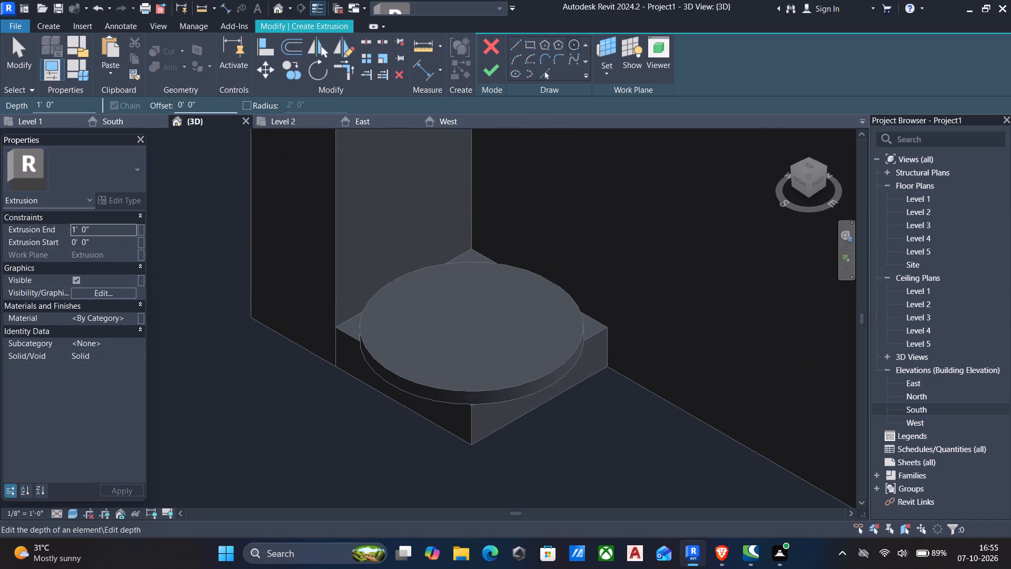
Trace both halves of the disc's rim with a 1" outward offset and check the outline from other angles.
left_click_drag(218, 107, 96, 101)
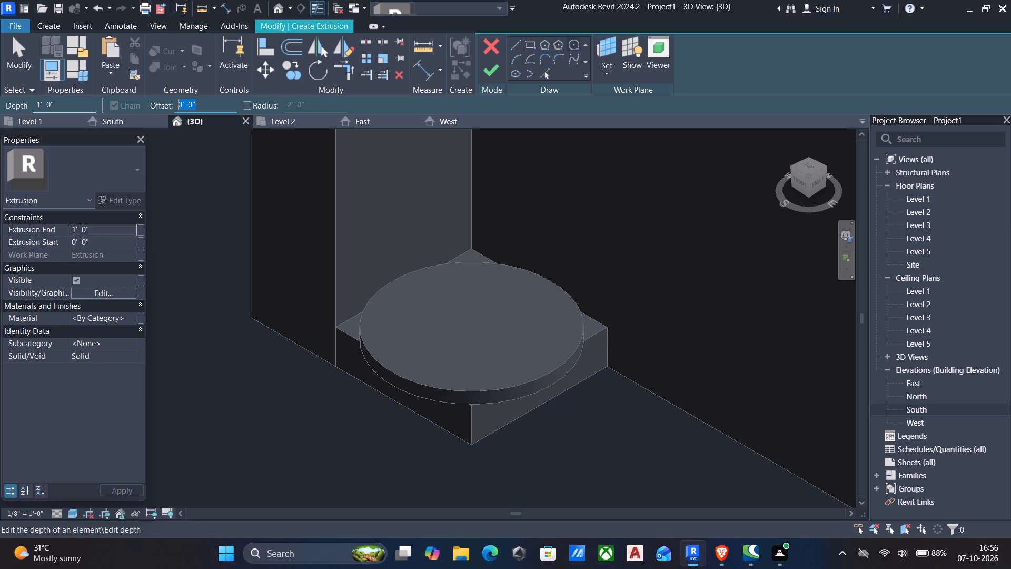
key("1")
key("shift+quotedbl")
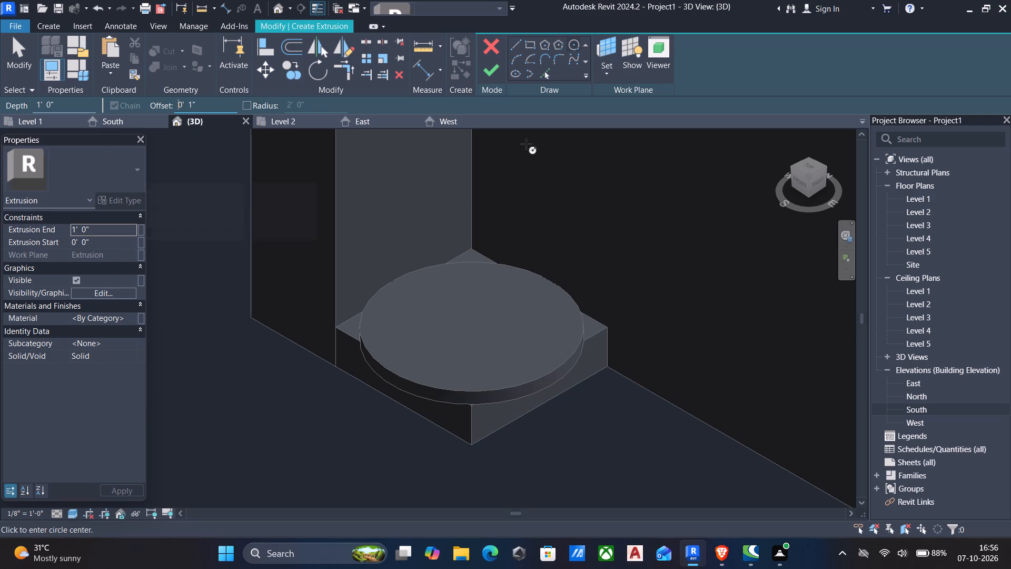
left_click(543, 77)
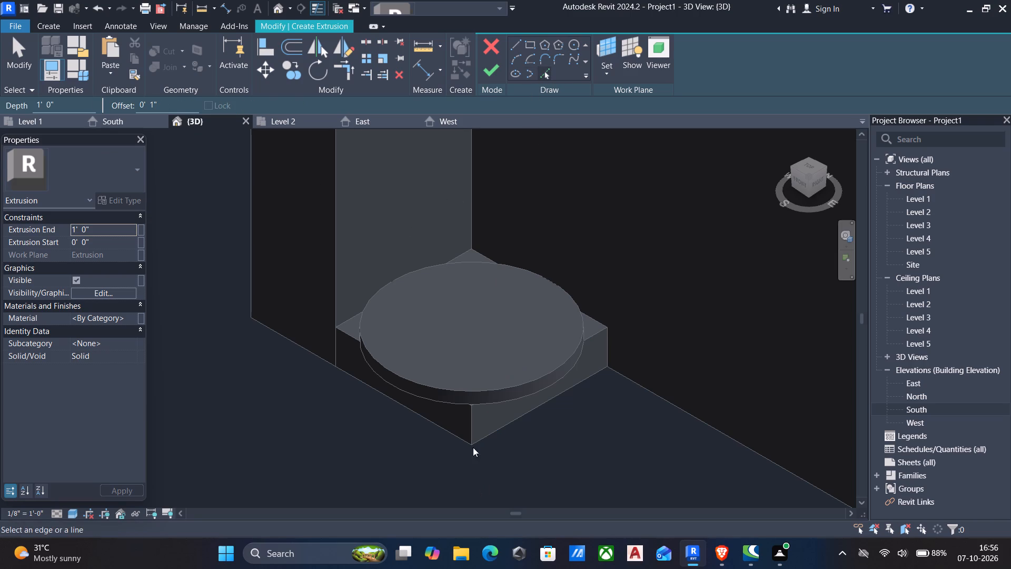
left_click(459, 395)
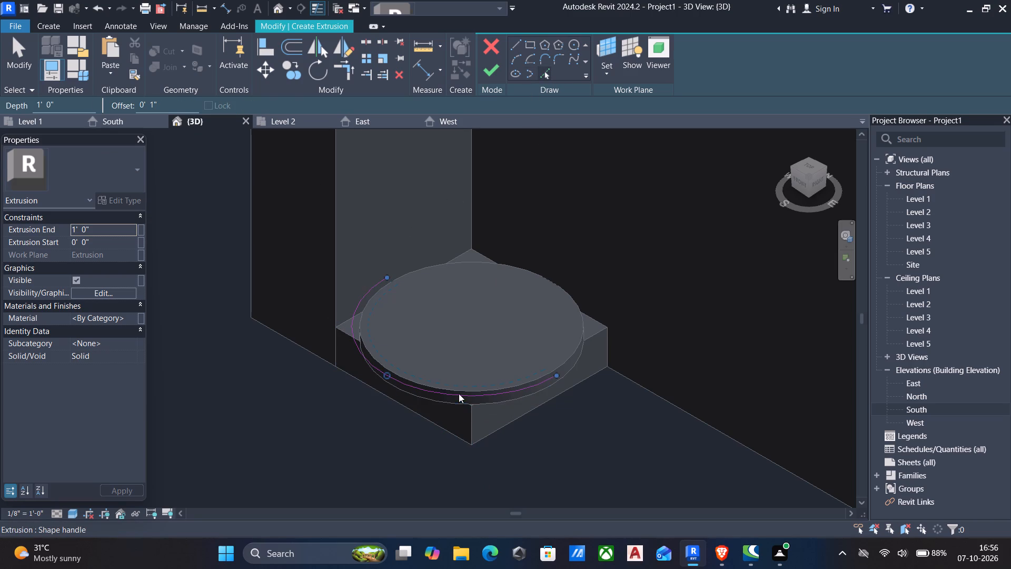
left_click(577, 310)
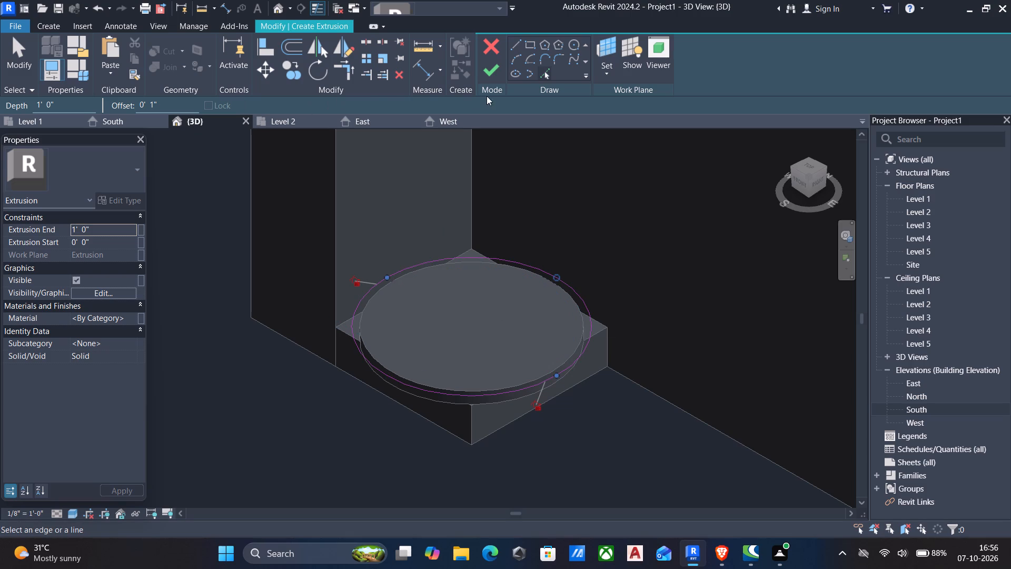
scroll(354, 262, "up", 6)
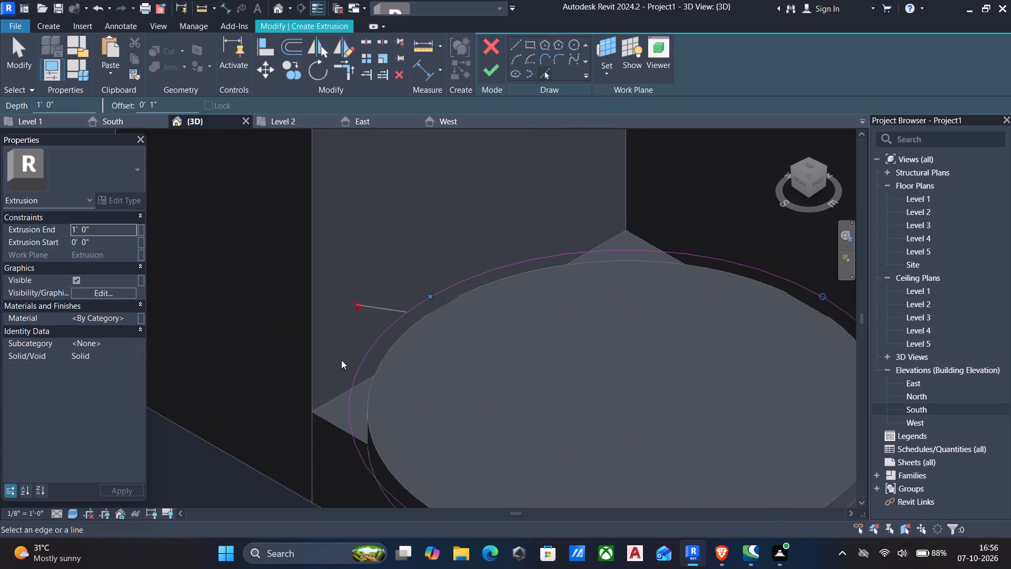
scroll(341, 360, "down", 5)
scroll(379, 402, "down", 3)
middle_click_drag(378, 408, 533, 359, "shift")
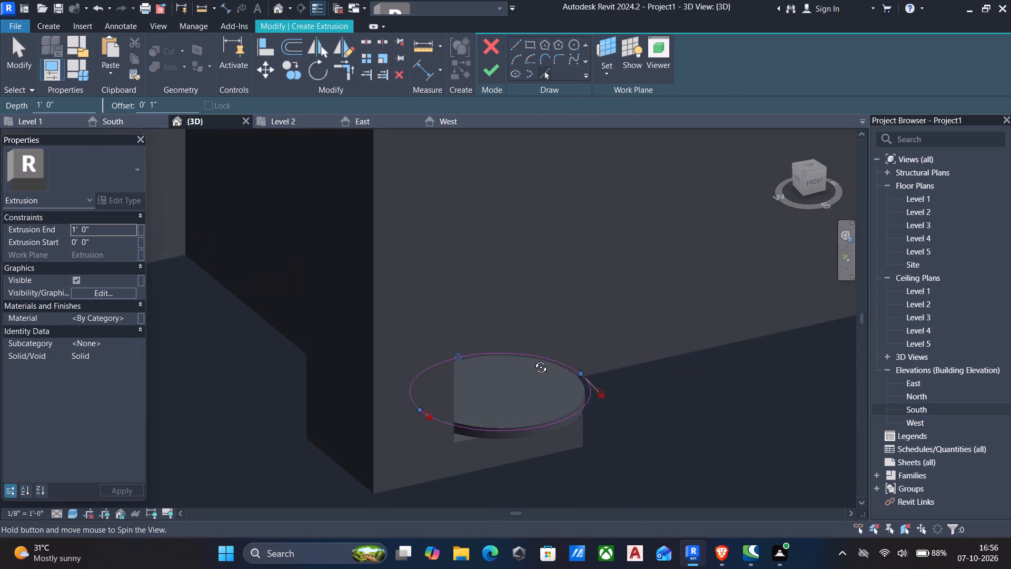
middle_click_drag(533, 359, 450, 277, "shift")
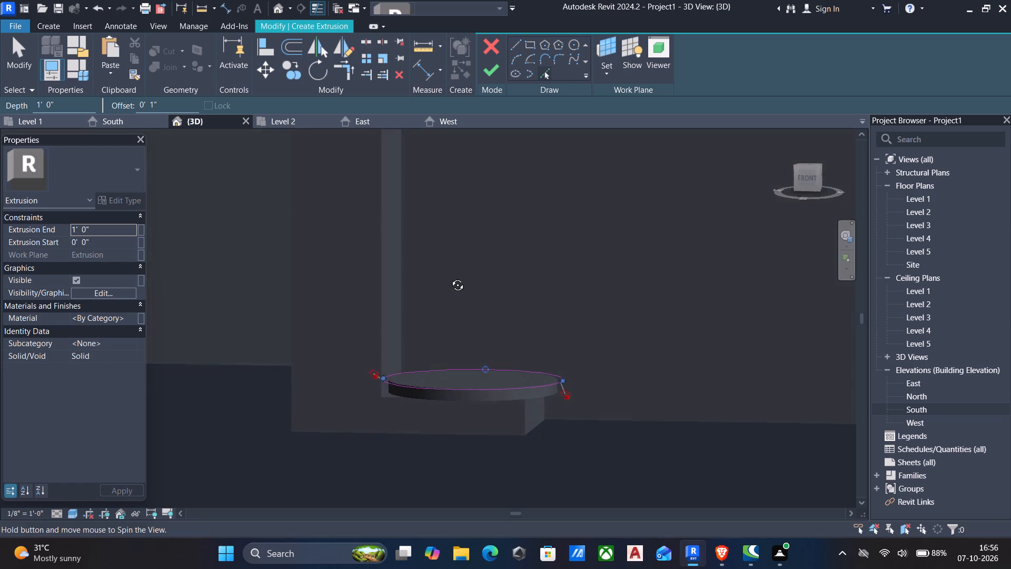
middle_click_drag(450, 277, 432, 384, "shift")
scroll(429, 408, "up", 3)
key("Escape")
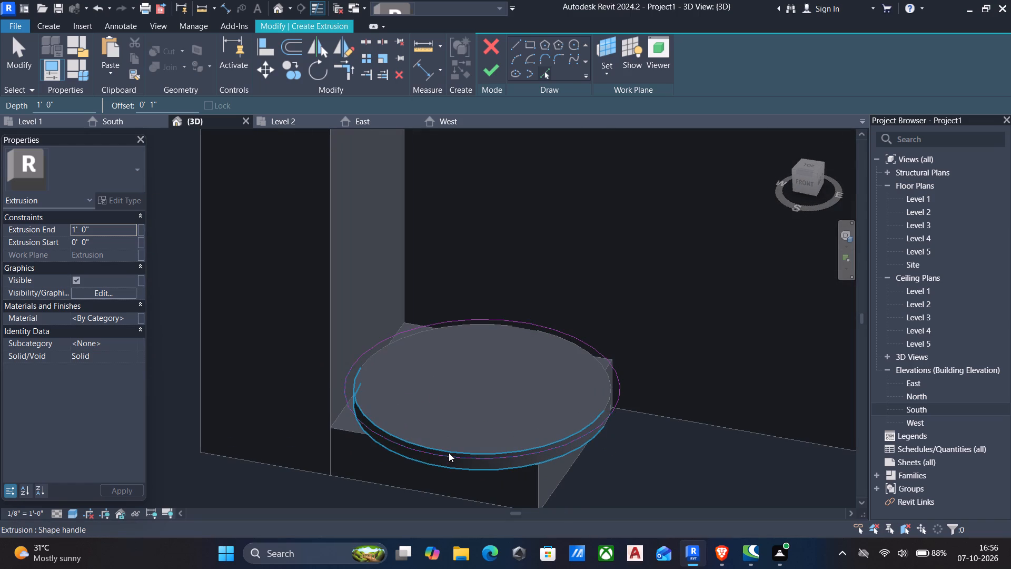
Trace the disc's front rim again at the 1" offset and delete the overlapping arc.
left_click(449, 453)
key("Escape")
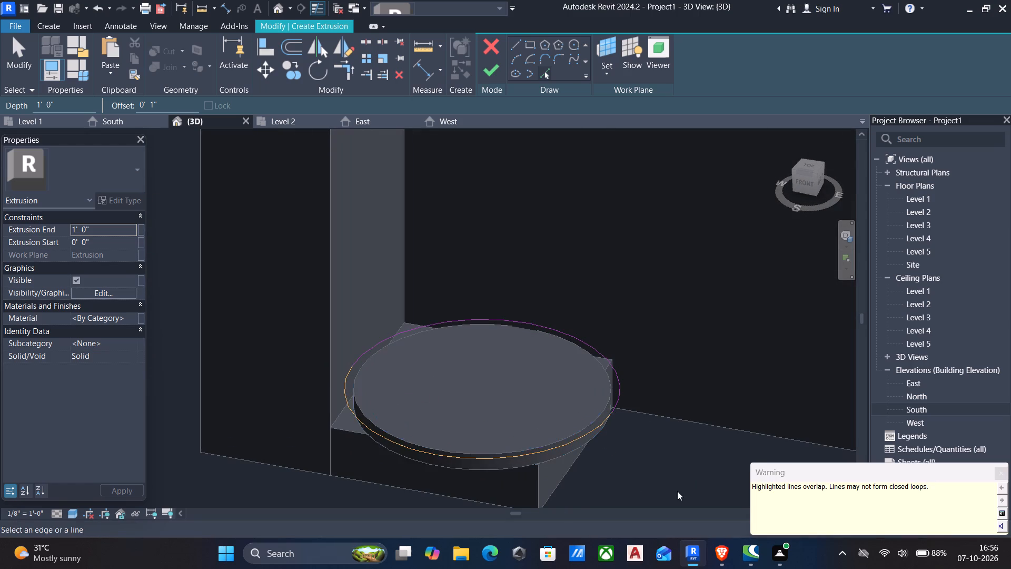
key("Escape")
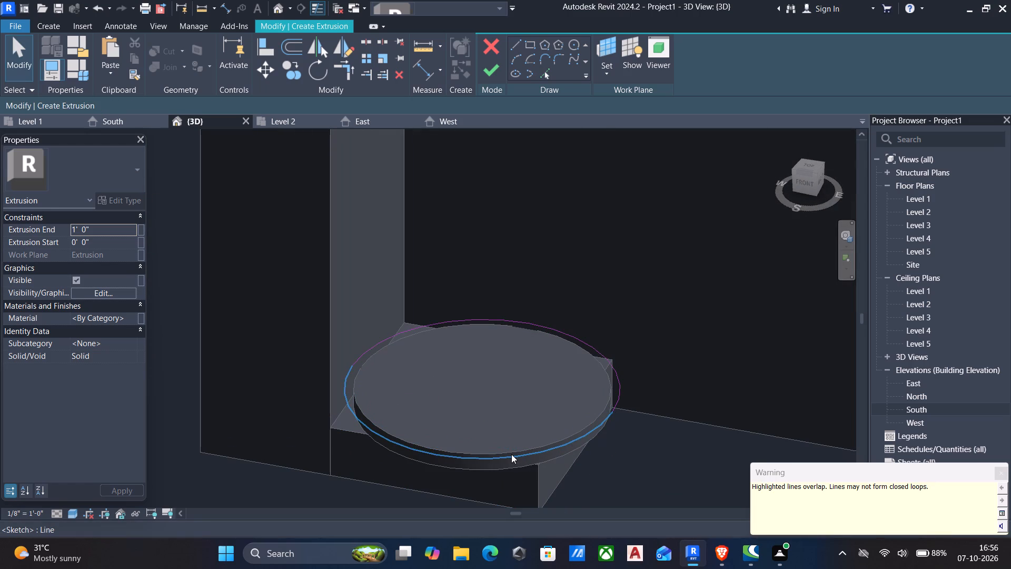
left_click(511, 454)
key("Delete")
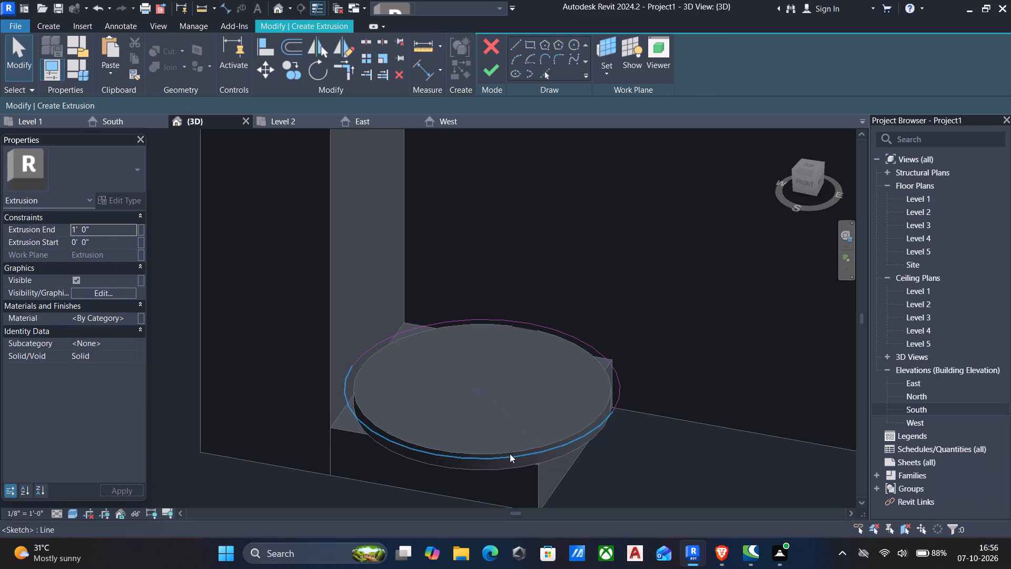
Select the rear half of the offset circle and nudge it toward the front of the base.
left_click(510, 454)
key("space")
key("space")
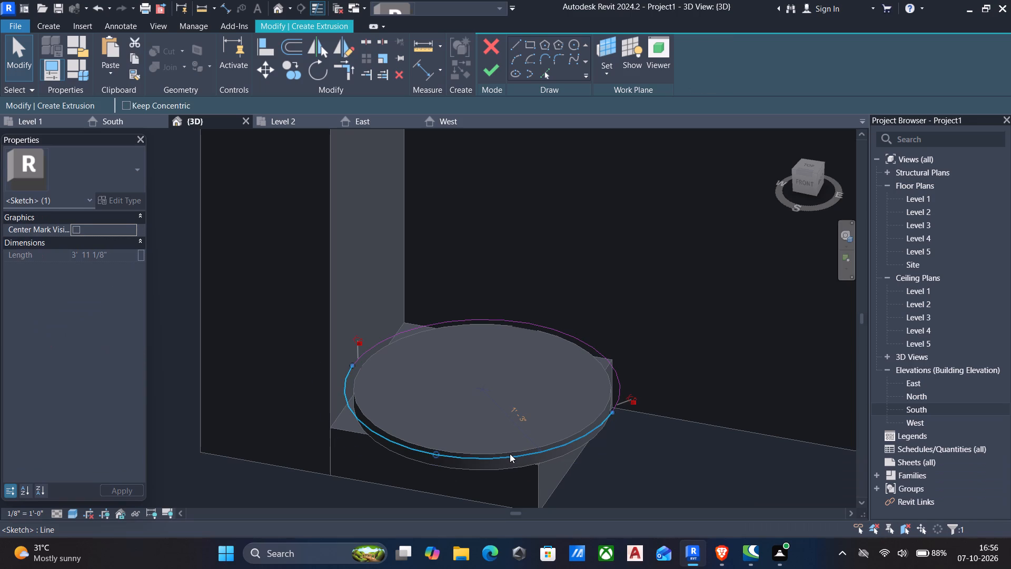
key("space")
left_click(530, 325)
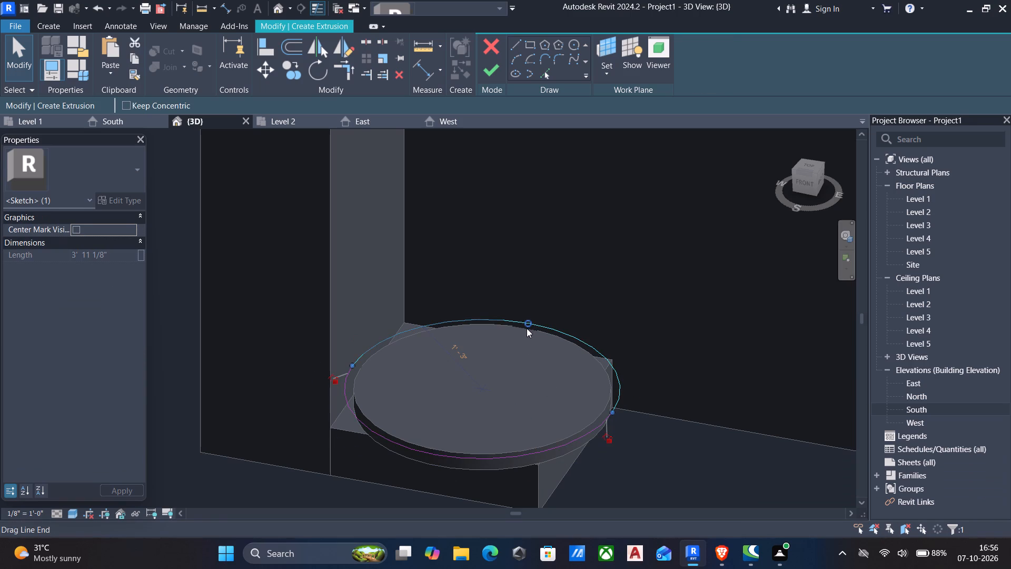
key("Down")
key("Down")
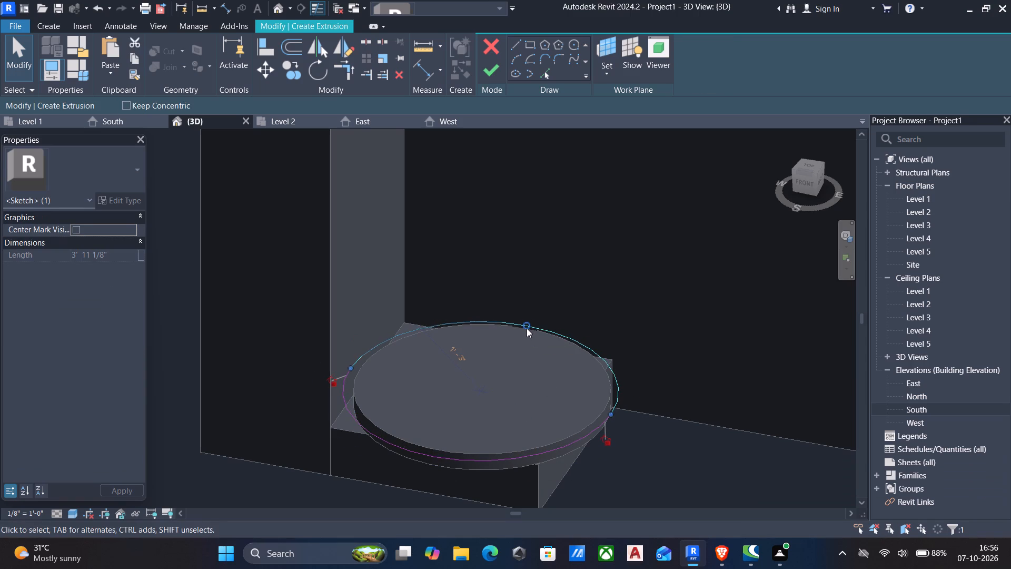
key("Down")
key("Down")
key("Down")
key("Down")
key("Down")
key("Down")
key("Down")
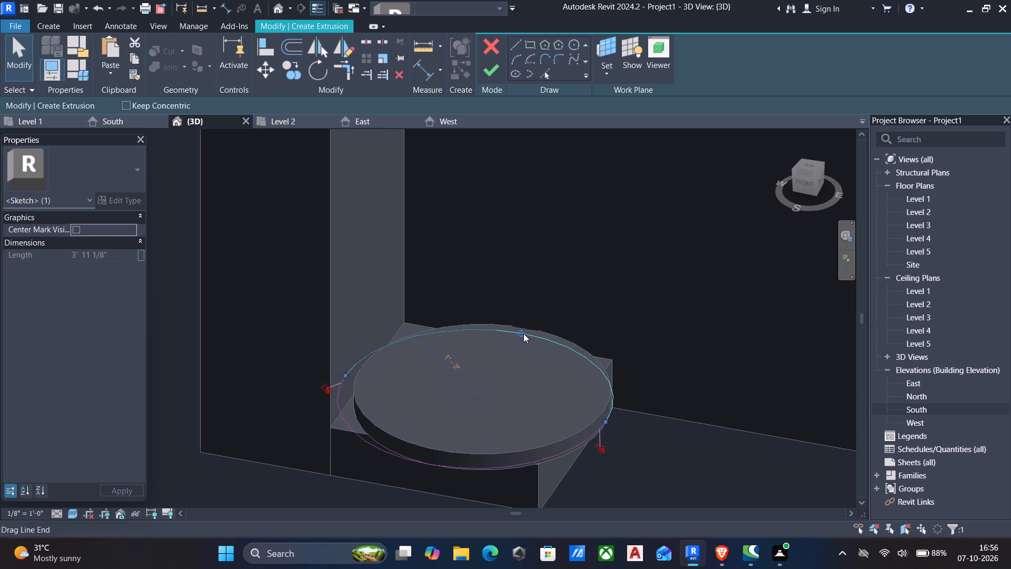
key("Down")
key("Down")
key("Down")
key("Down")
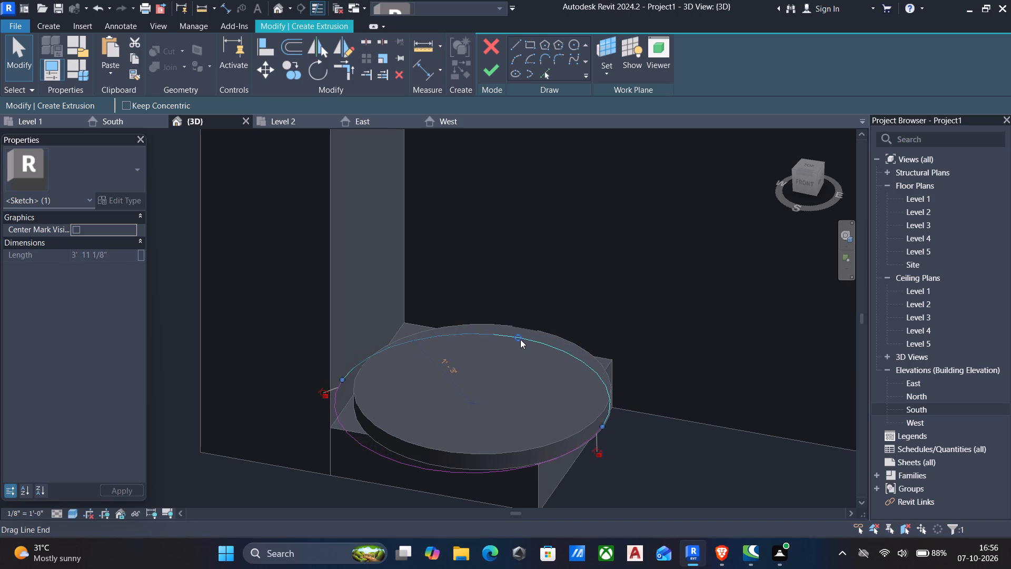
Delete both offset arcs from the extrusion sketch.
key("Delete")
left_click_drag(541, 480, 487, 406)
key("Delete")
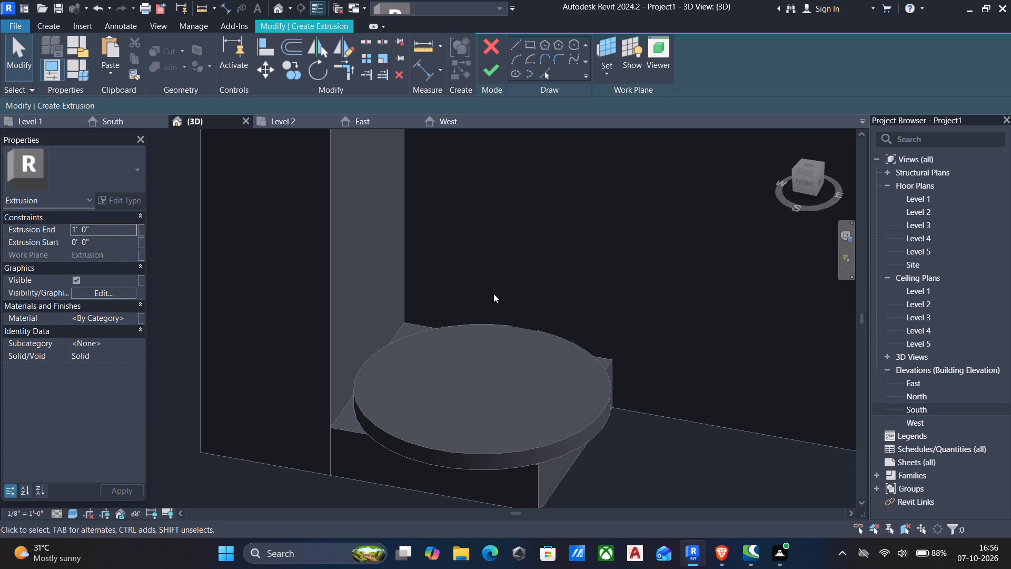
Switch the 3D view to the Wireframe visual style.
left_click(73, 514)
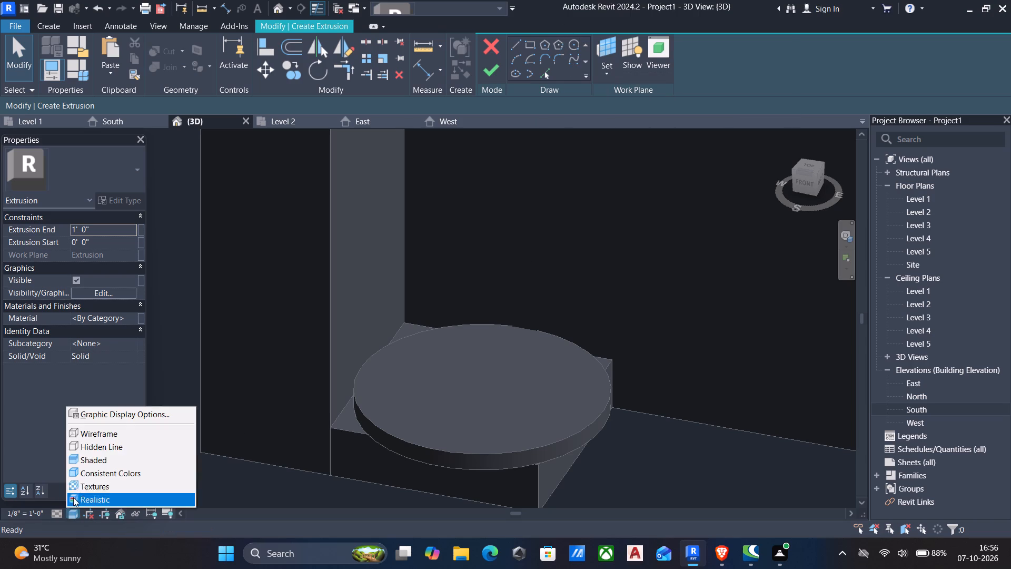
left_click(103, 439)
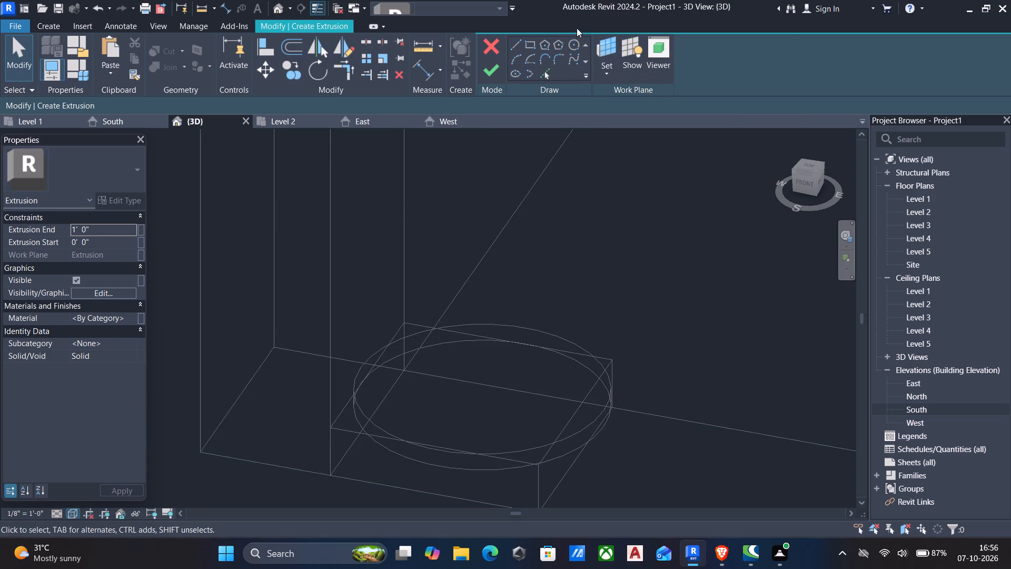
Trace both halves of the disc's rim with a 1" inward offset and finish the extrusion at 1' 0" depth.
left_click(576, 41)
left_click(539, 80)
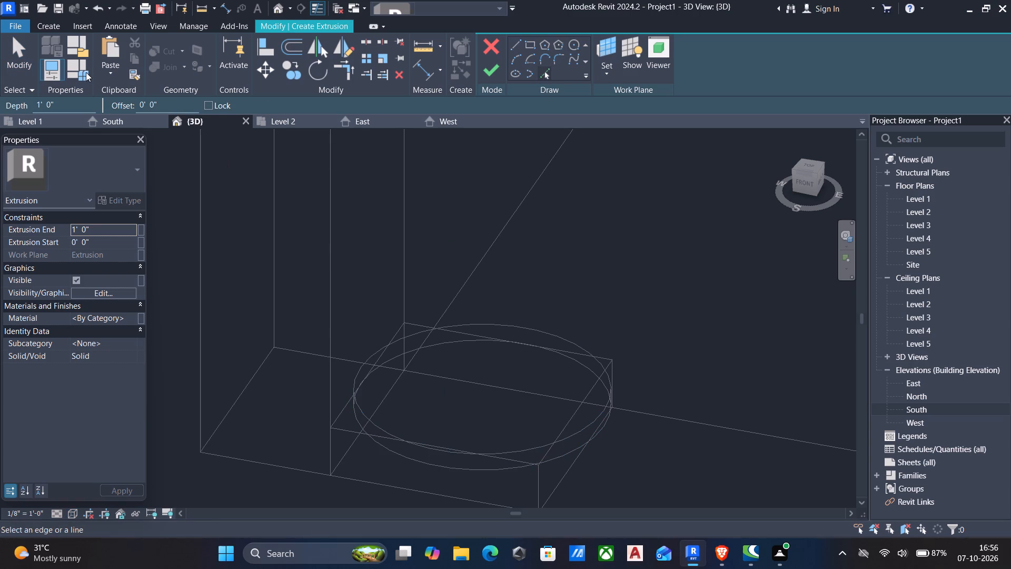
left_click_drag(172, 105, 0, 83)
key("1")
key("shift+quotedbl")
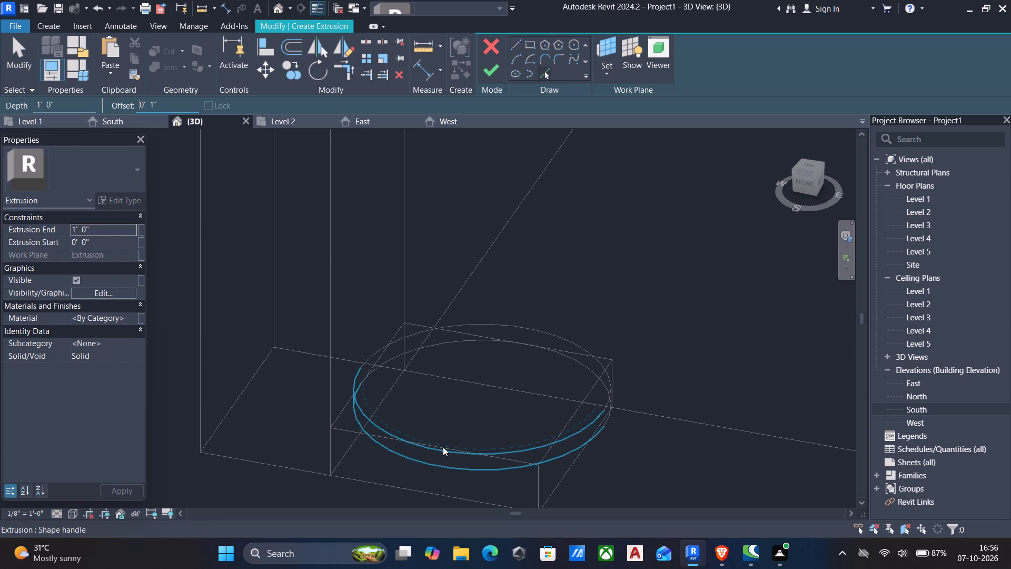
left_click(443, 447)
left_click(520, 328)
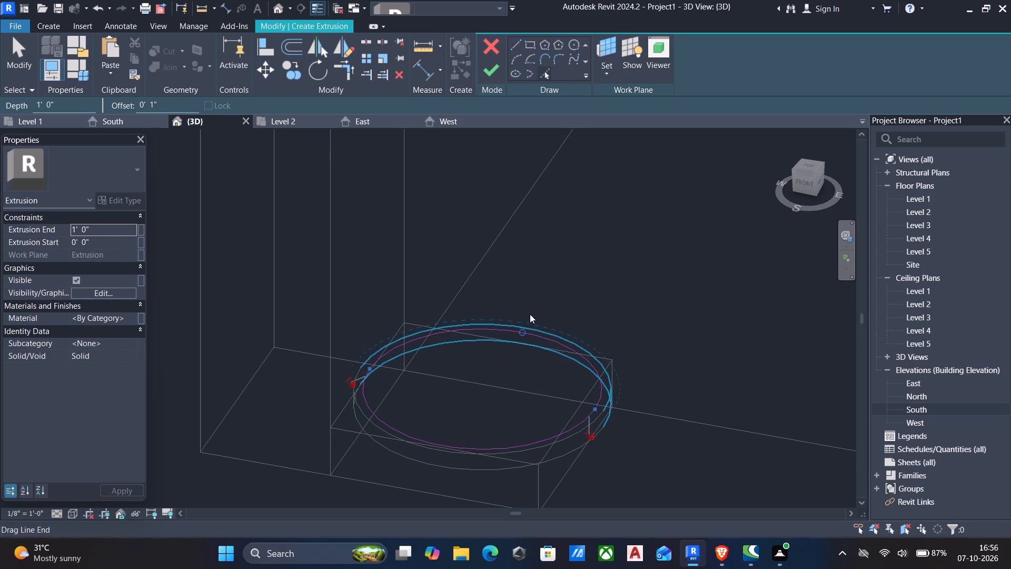
left_click(489, 70)
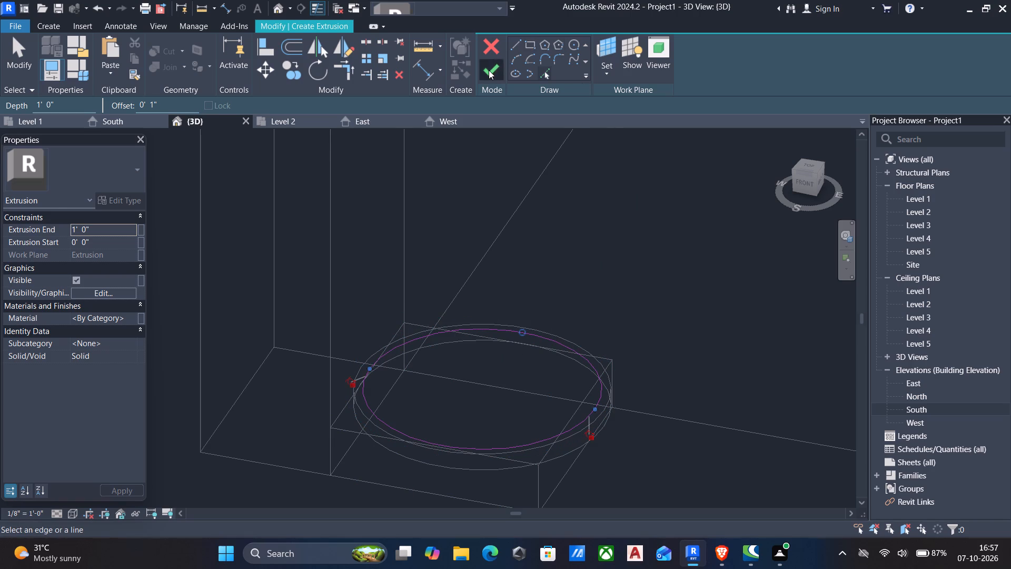
scroll(540, 83, "down", 4)
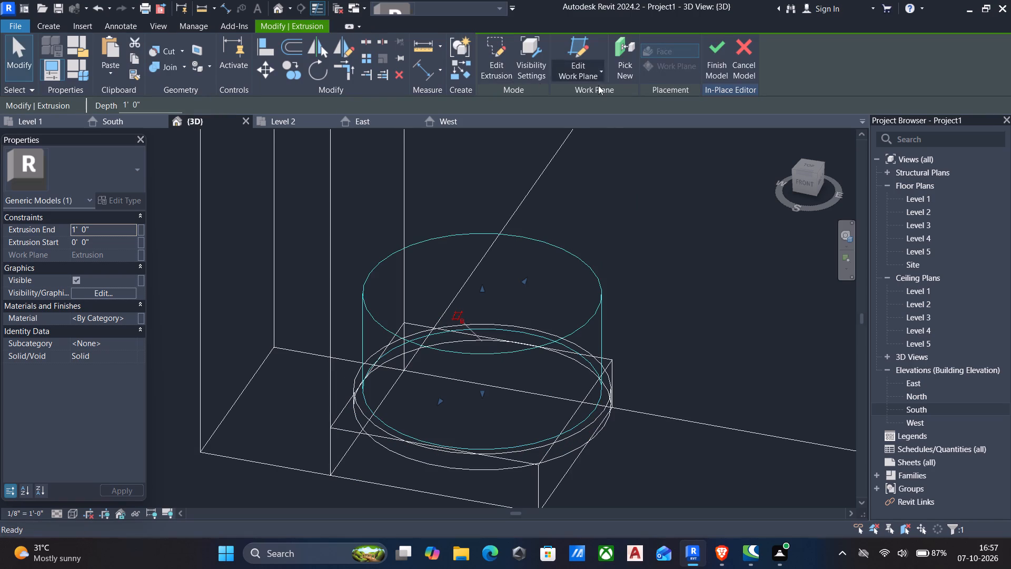
Switch the 3D view to the Shaded visual style.
left_click(75, 509)
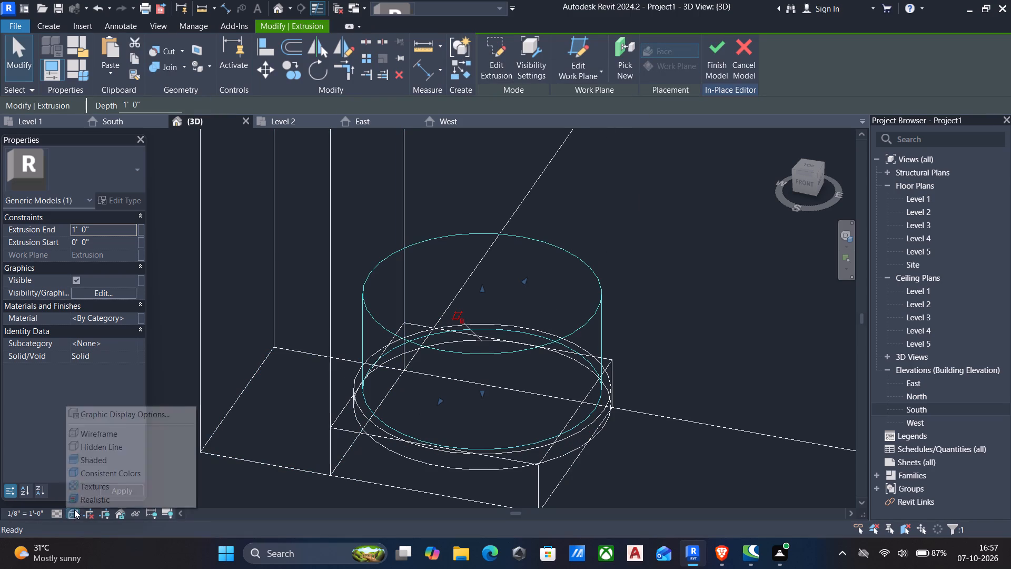
left_click(95, 457)
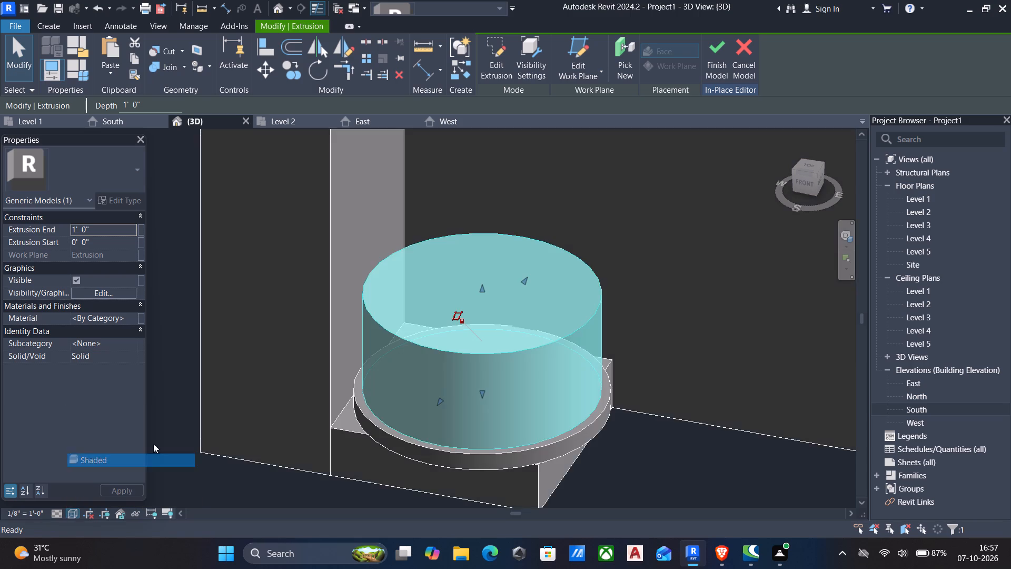
Set the extrusion end of the smaller inset disc to 2".
scroll(319, 433, "down", 4)
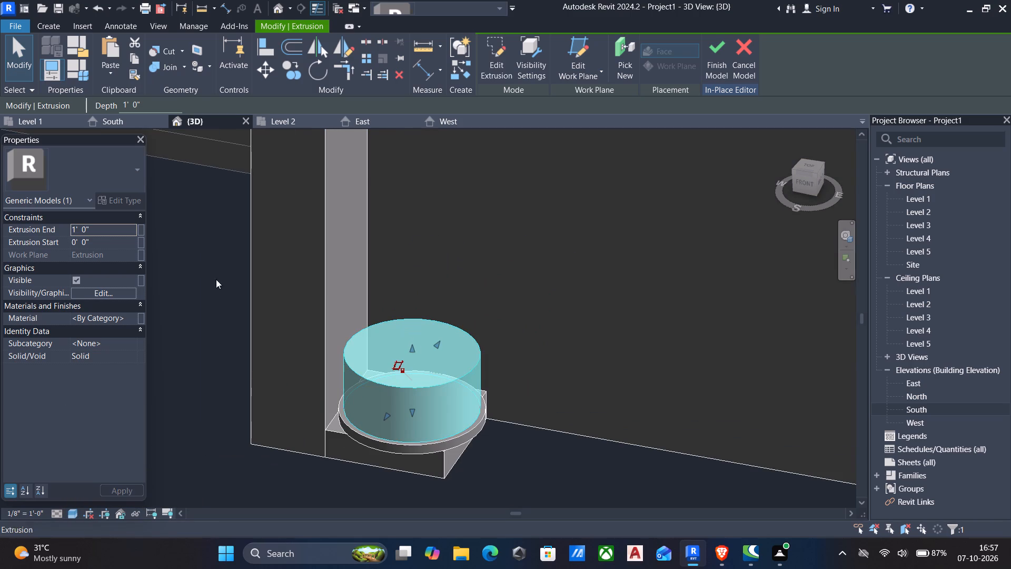
left_click_drag(102, 225, 0, 210)
left_click(106, 234)
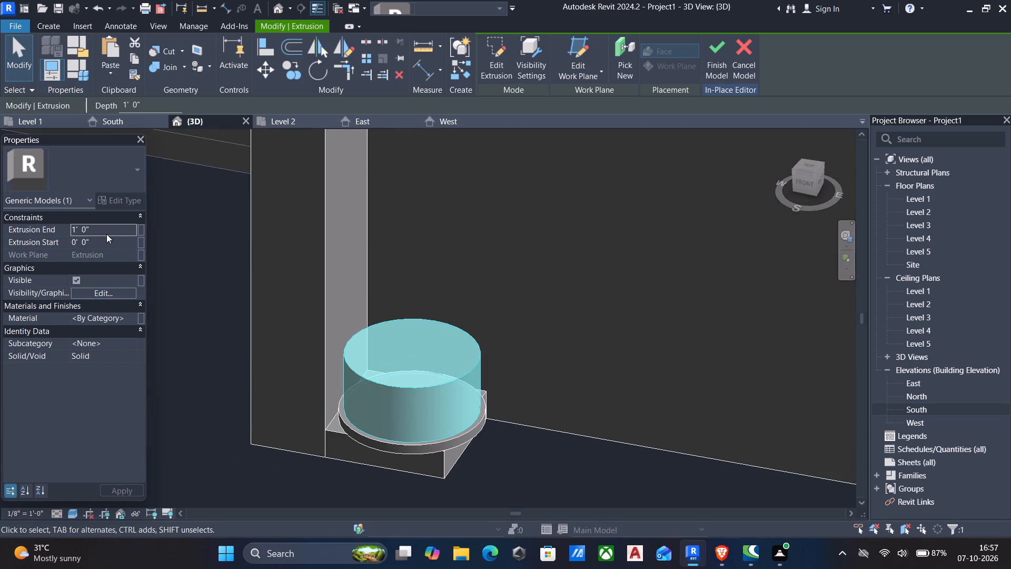
type("2\"")
key("Return")
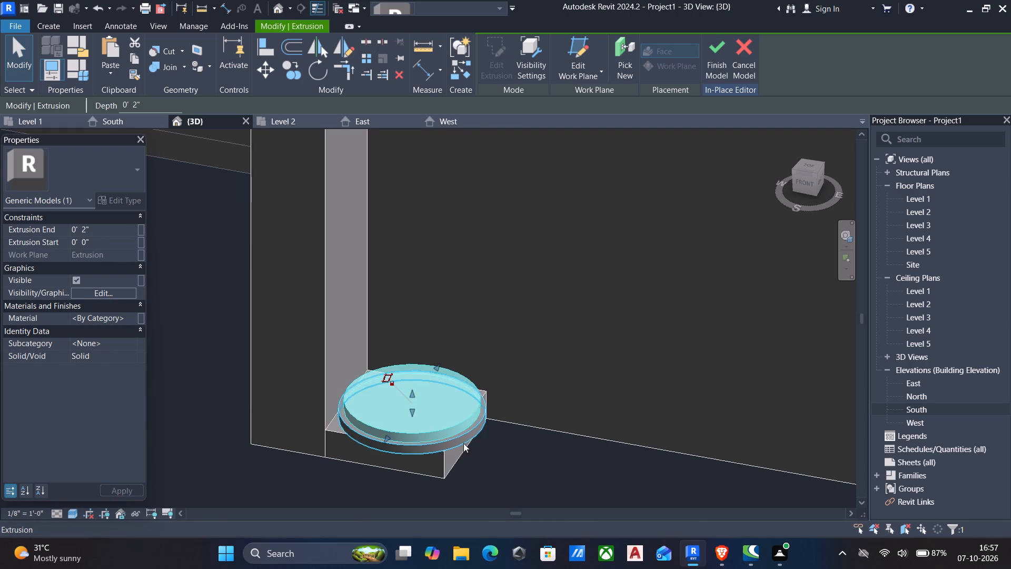
key("Escape")
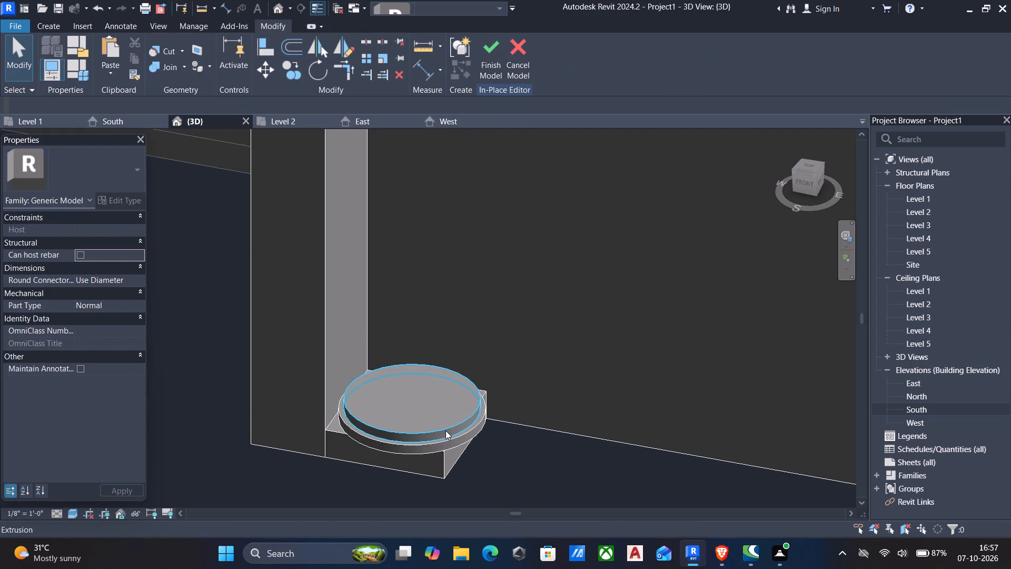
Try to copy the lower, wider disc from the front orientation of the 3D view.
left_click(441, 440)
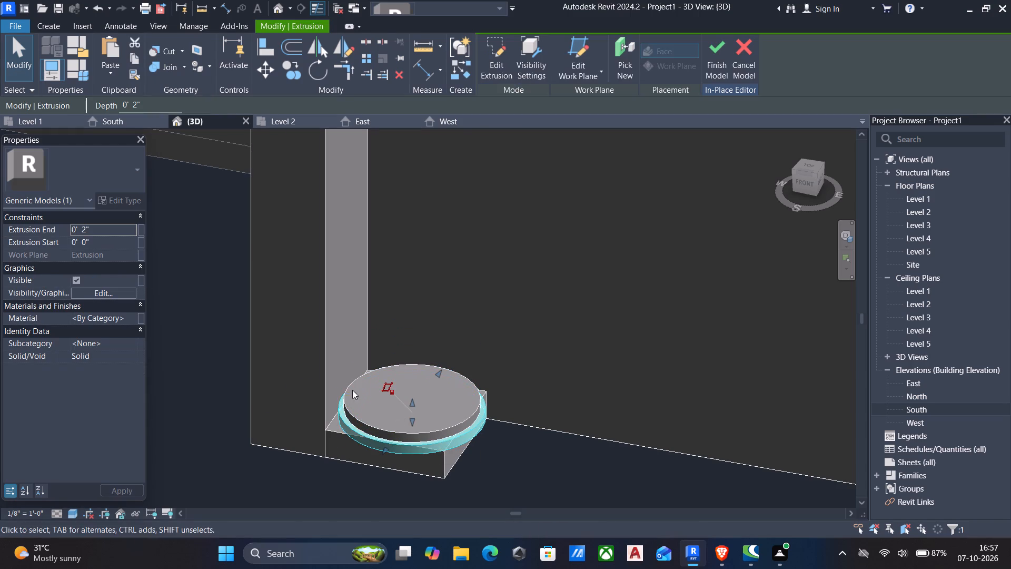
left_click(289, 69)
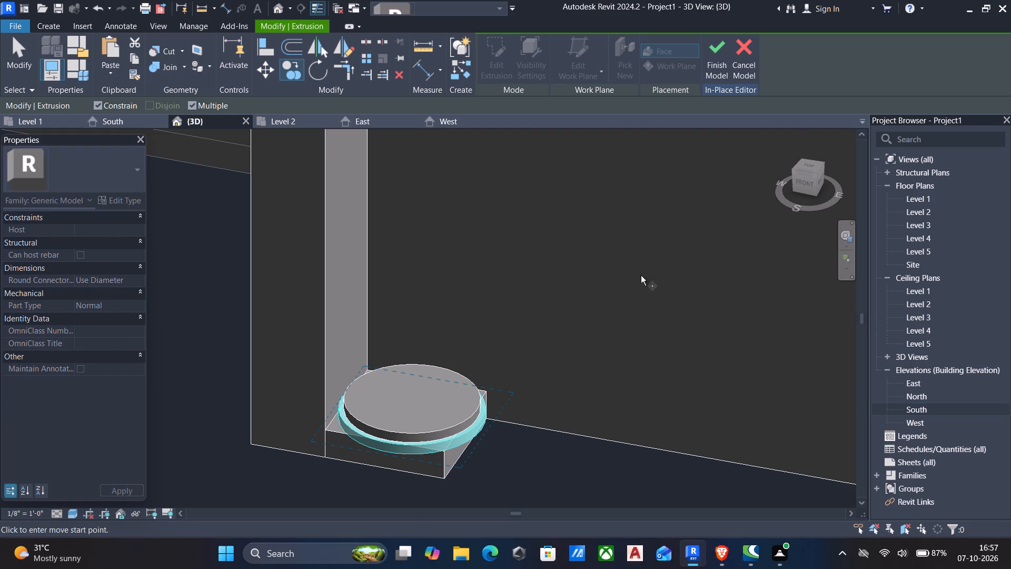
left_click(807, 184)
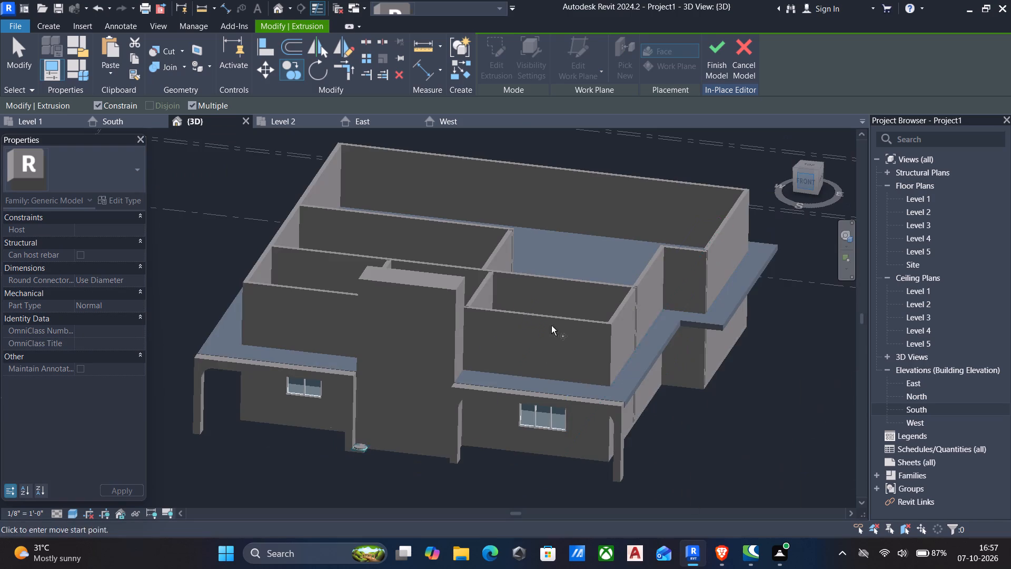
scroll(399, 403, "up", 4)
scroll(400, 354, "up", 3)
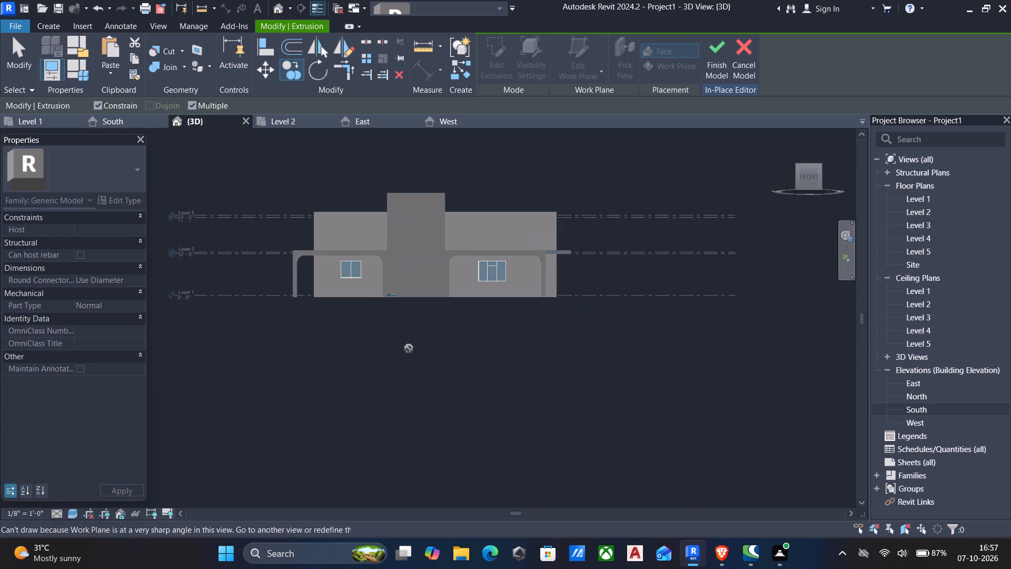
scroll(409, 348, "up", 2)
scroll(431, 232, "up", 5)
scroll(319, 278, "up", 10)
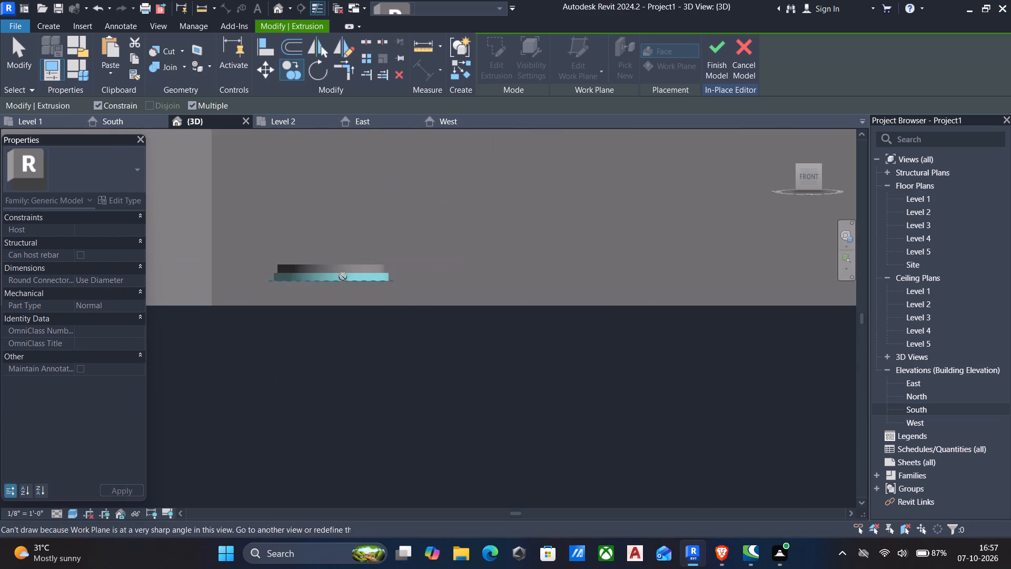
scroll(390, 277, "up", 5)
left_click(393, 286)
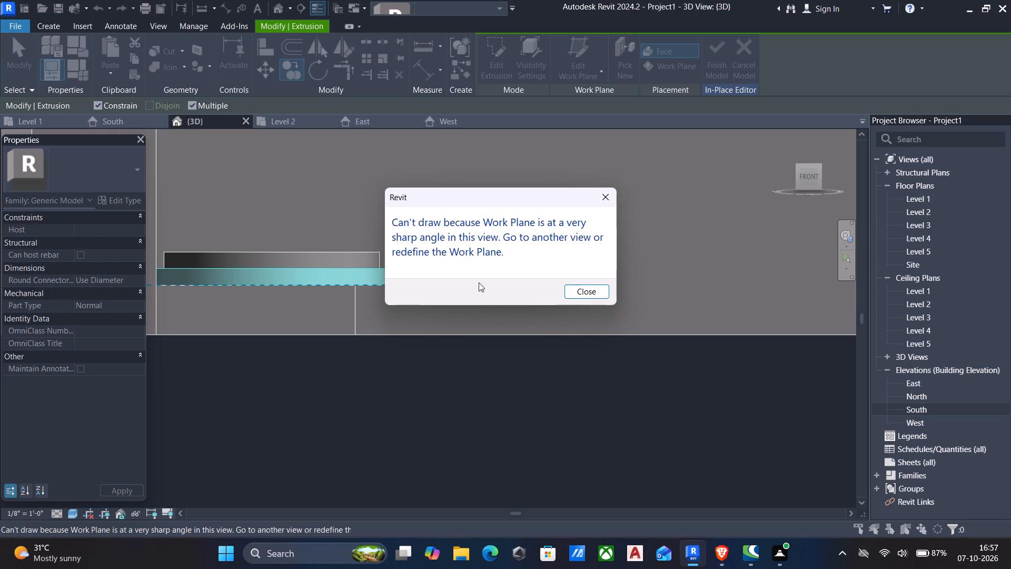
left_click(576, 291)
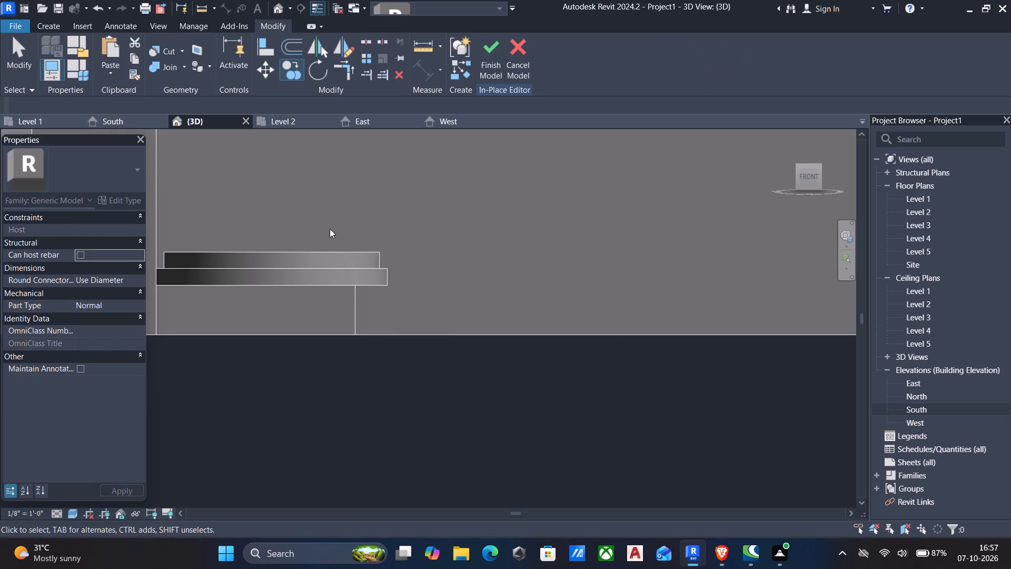
Finish the in-place model and reopen the same generic model for in-place editing.
left_click(496, 51)
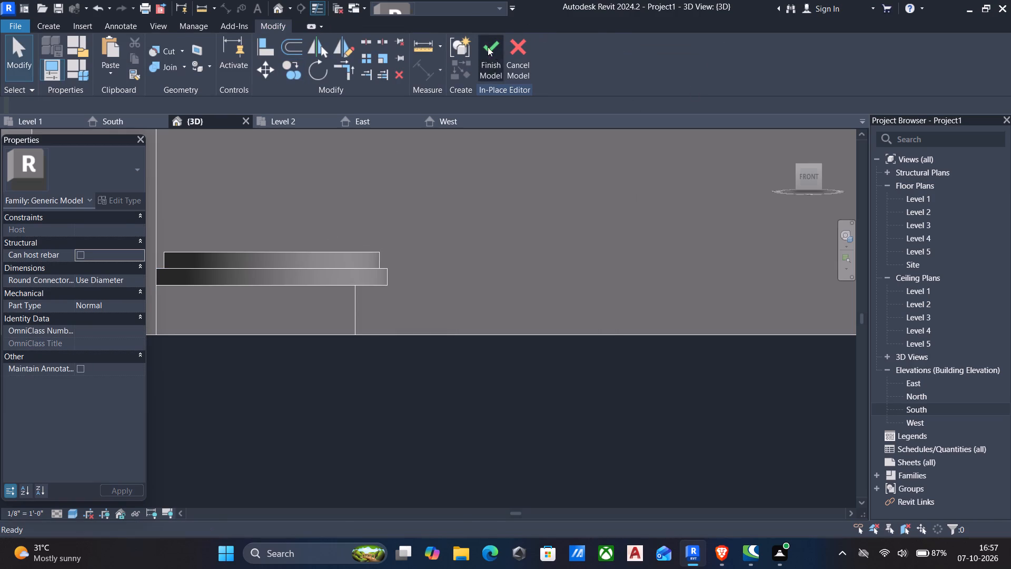
left_click(280, 262)
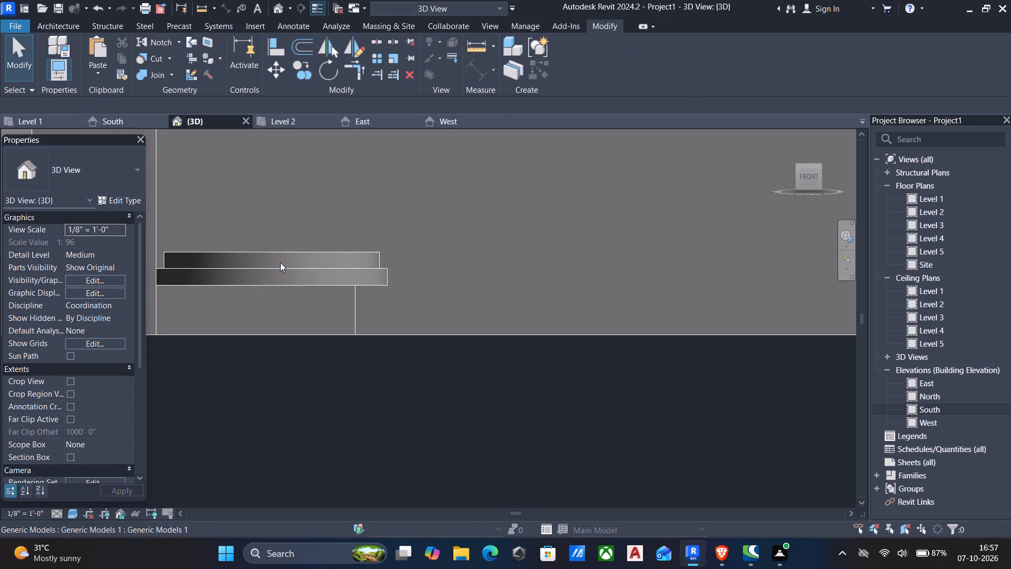
left_click(306, 255)
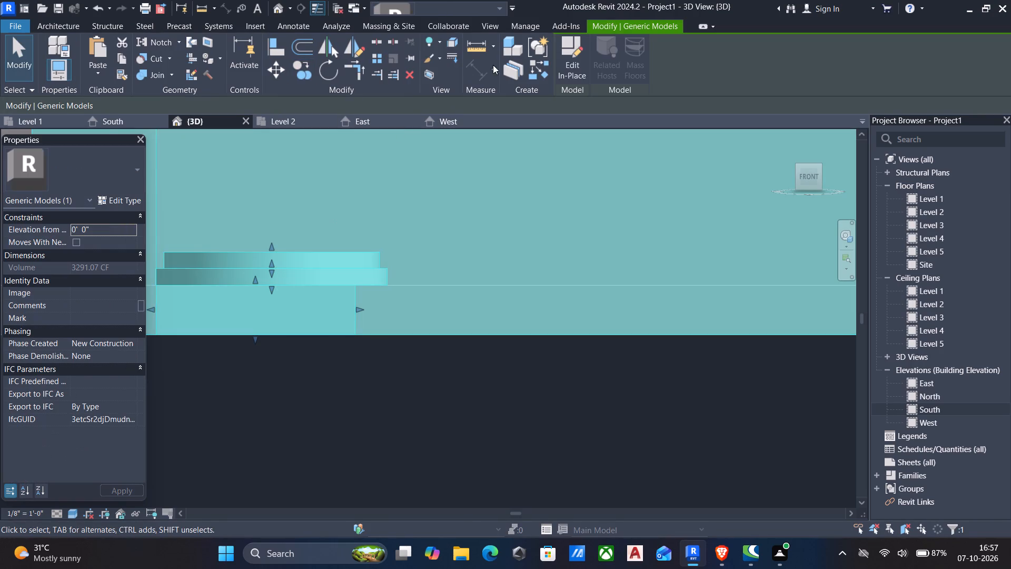
left_click(570, 67)
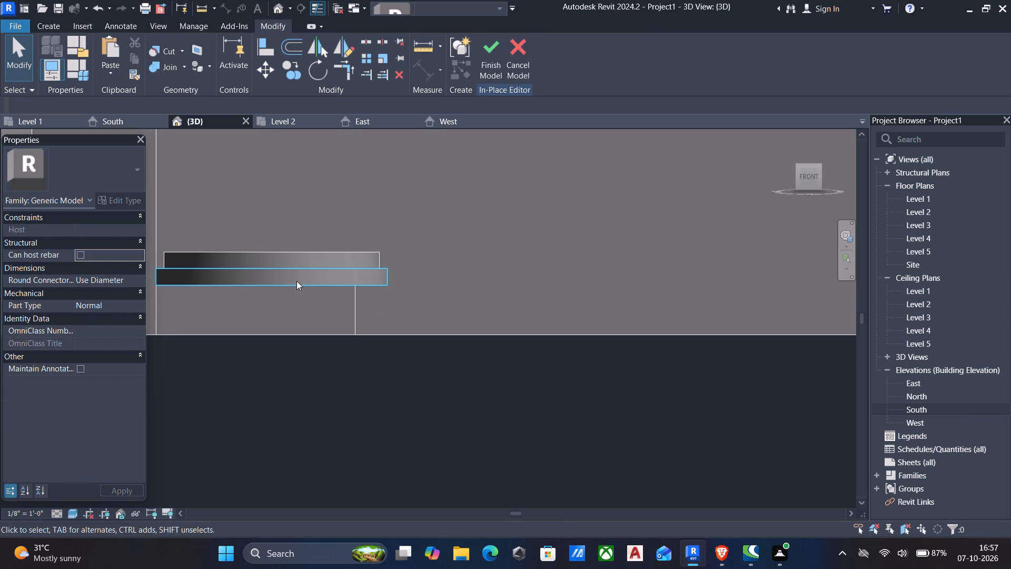
Copy the lower, wider disc straight up to just above the smaller disc, with the Constrain option turned off.
left_click(296, 281)
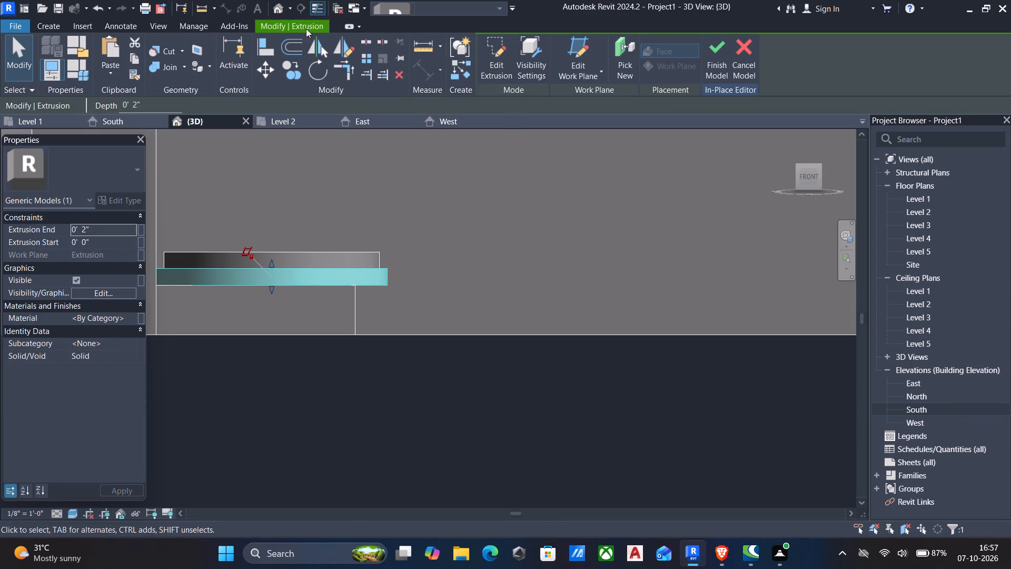
scroll(433, 281, "down", 1)
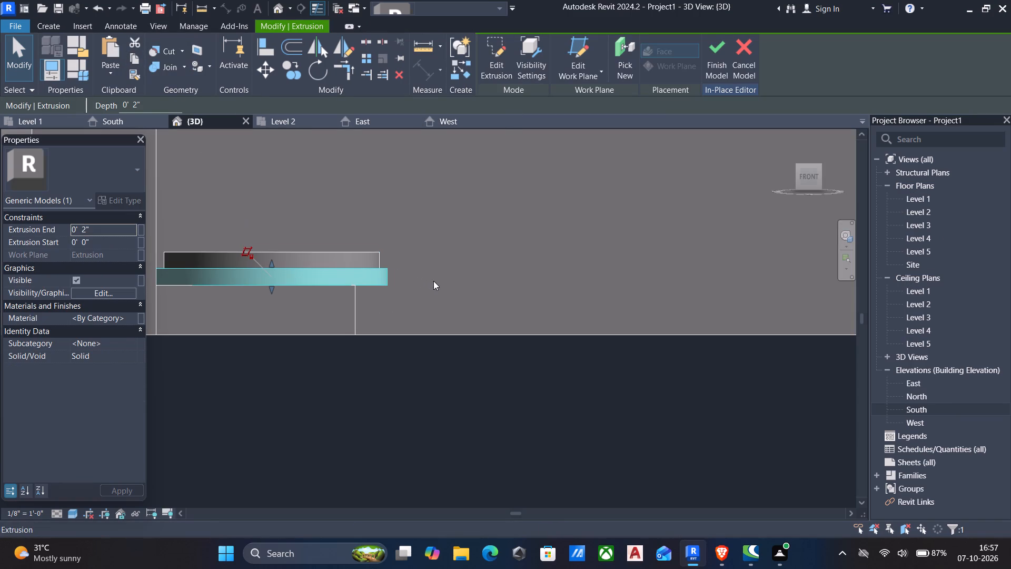
scroll(433, 281, "down", 2)
middle_click_drag(433, 282, 477, 341)
left_click(287, 70)
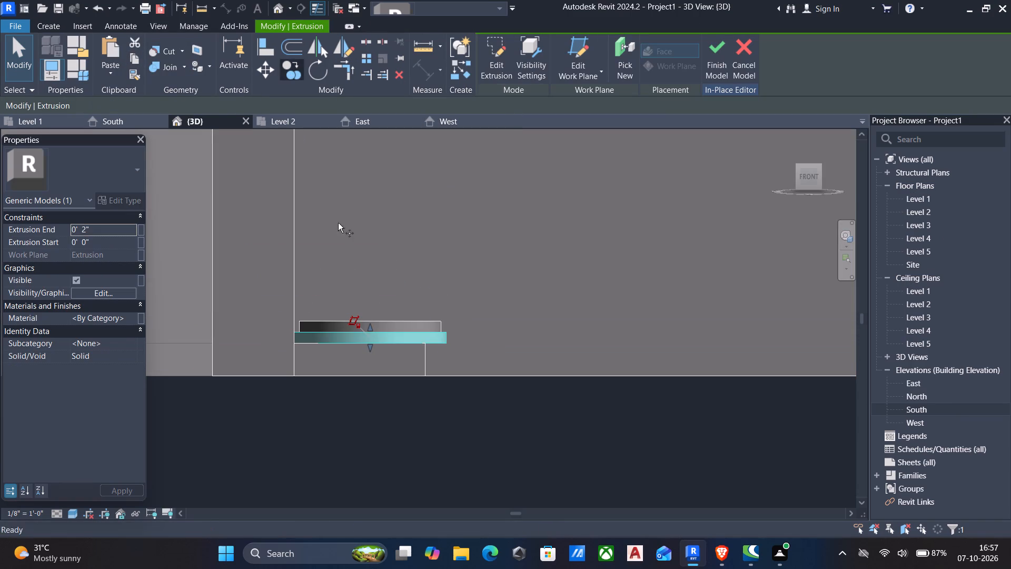
scroll(446, 364, "up", 4)
left_click(447, 331)
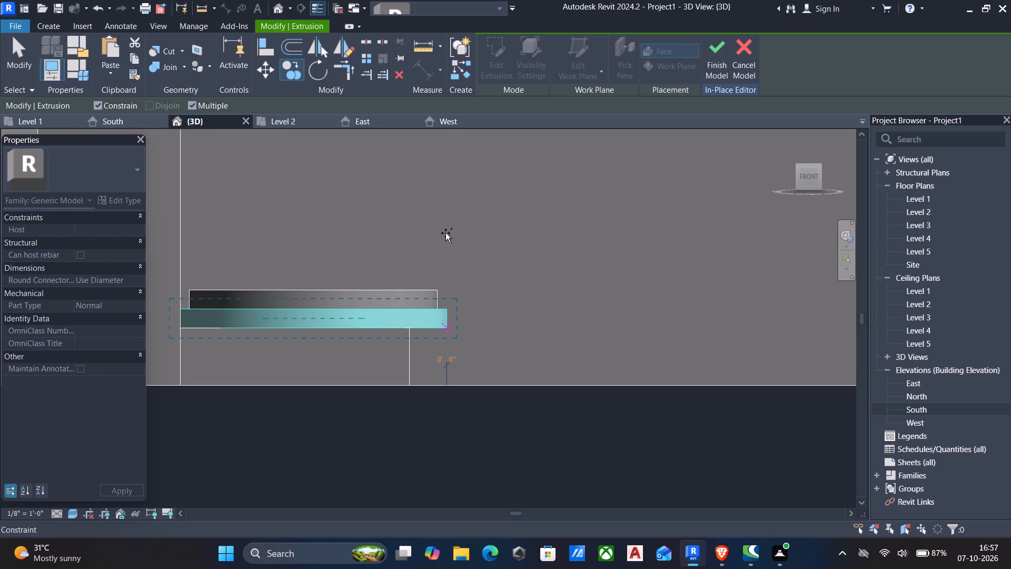
left_click(450, 279)
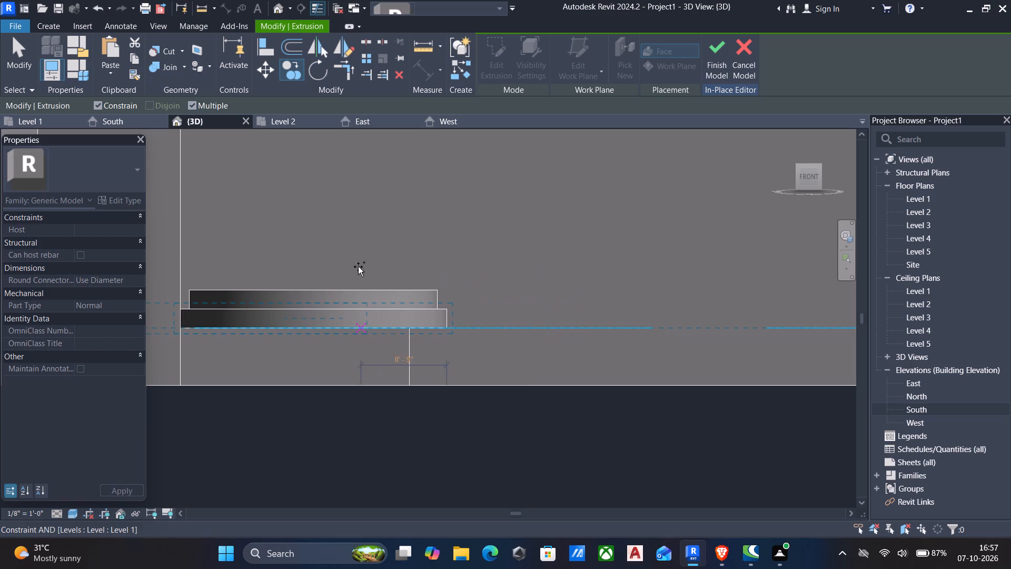
scroll(457, 224, "down", 1)
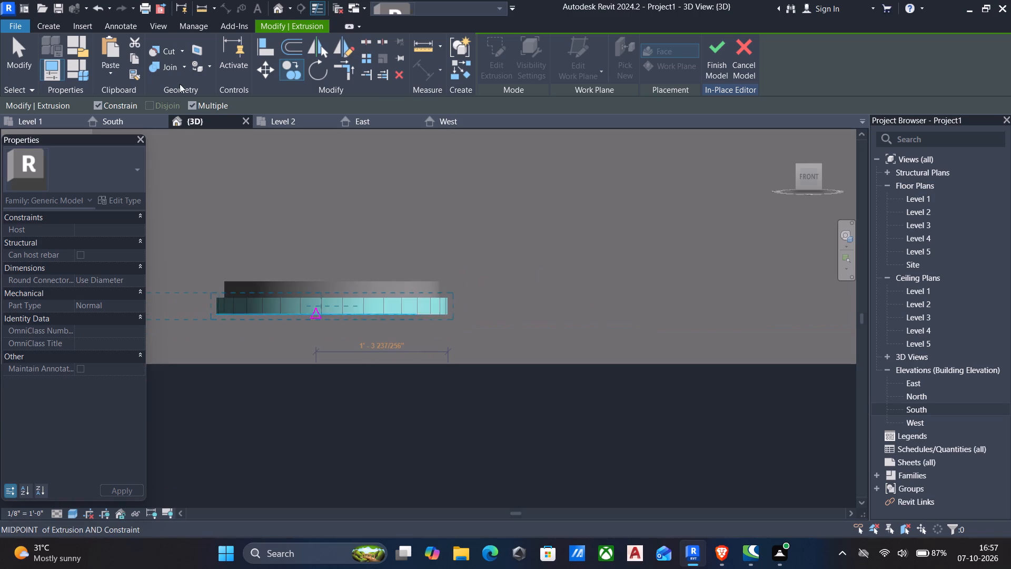
left_click(96, 105)
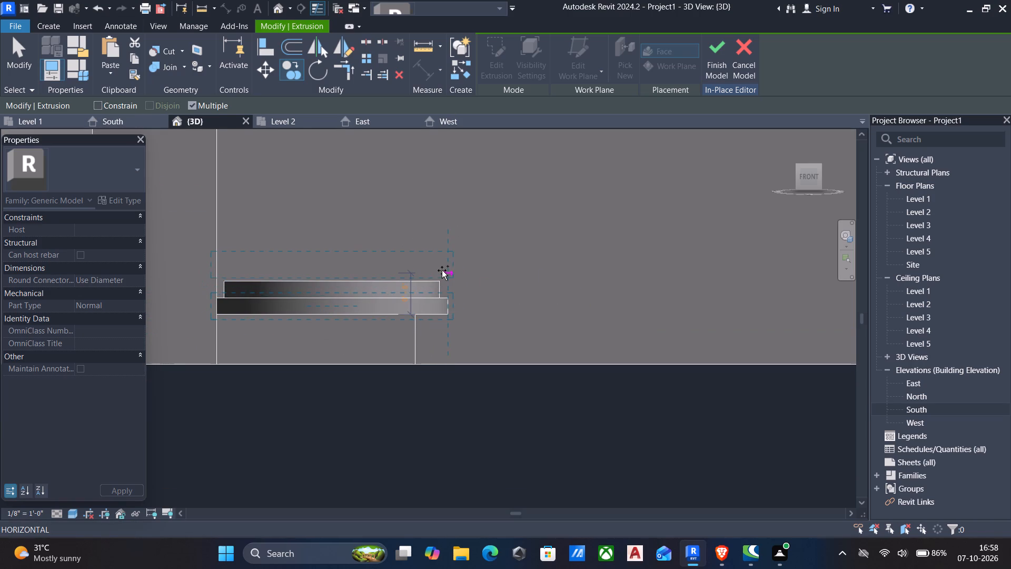
scroll(442, 275, "up", 4)
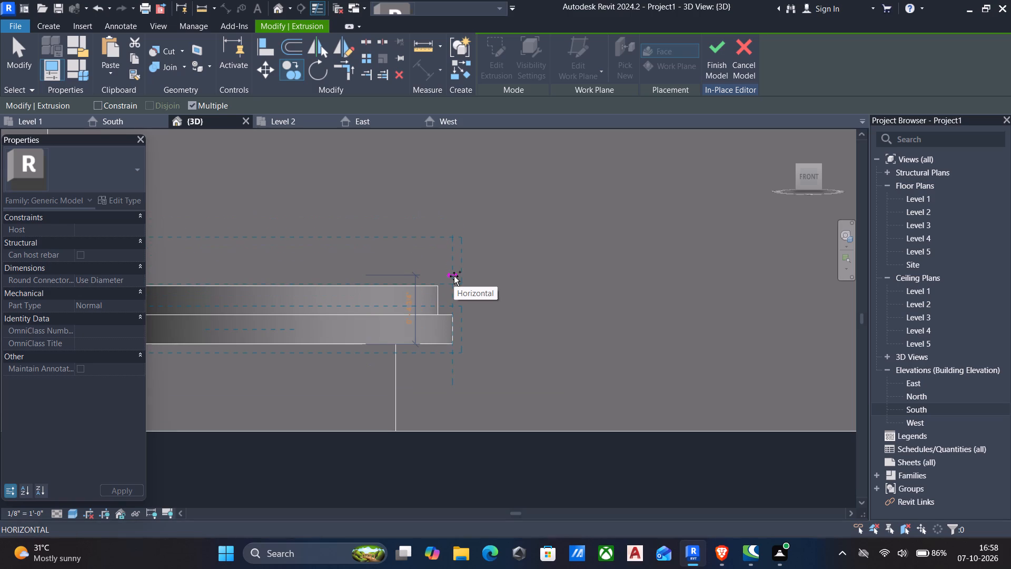
left_click(454, 276)
scroll(454, 277, "down", 4)
scroll(454, 277, "up", 5)
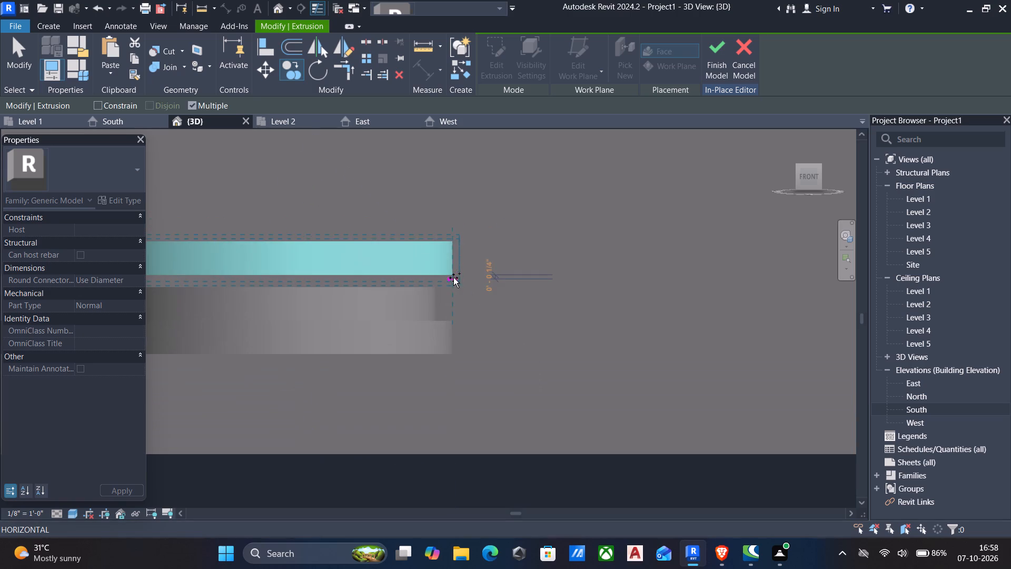
scroll(452, 279, "down", 1)
key("Escape")
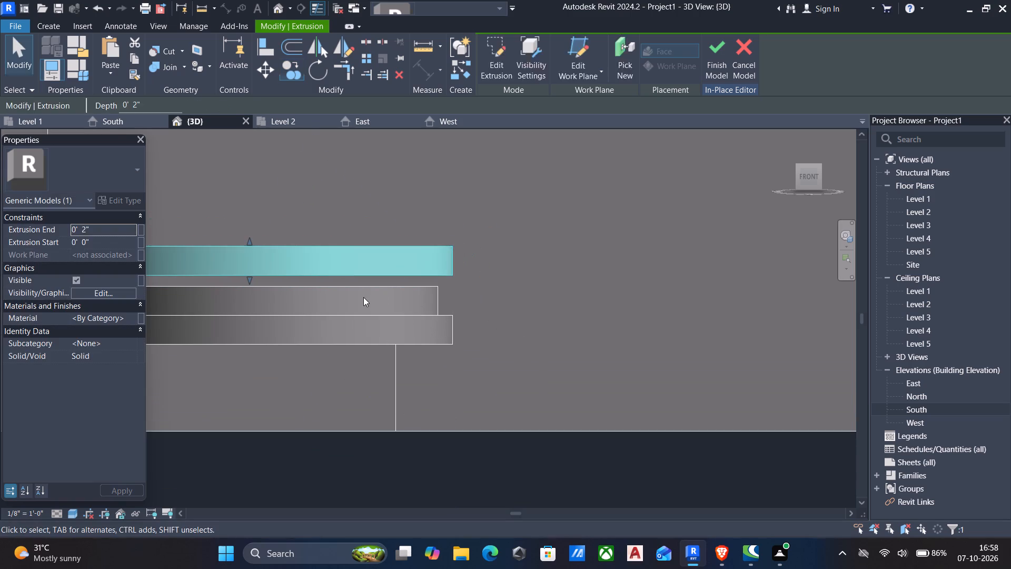
key("Escape")
Nudge the copied disc down so it rests on top of the smaller disc.
left_click(345, 269)
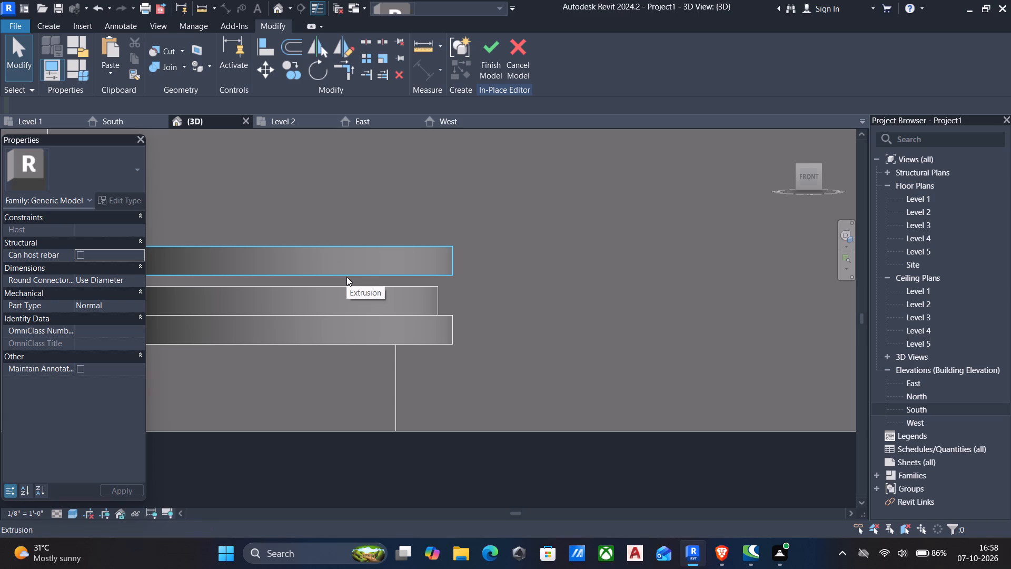
key("Down")
left_click(350, 269)
left_click(350, 275)
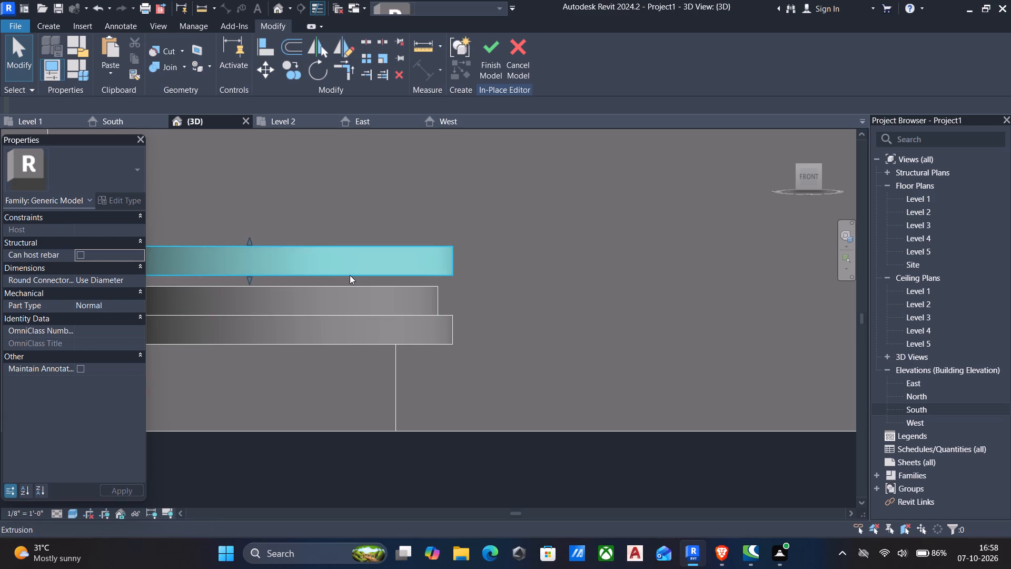
key("Down")
key("Down")
key("Down")
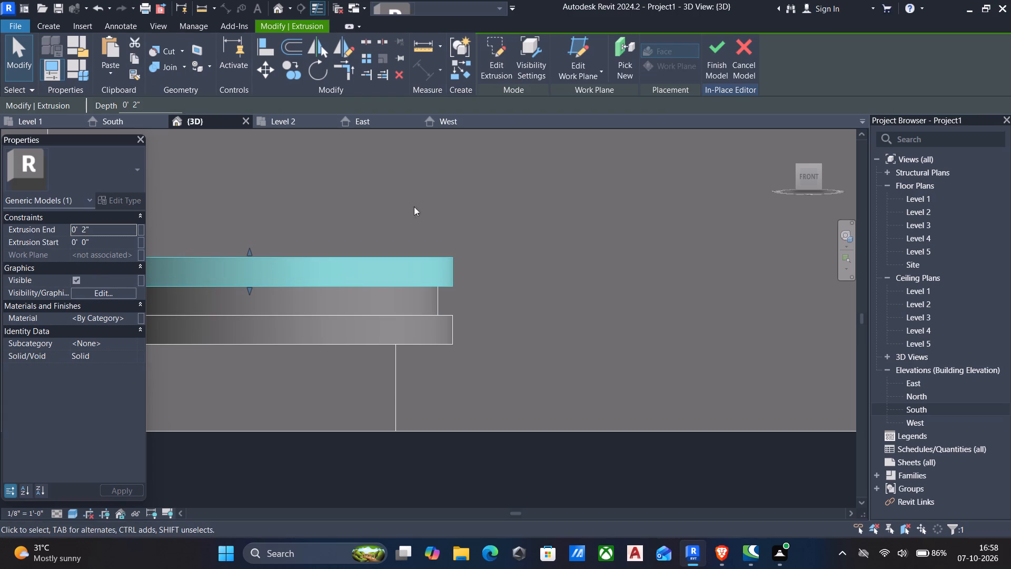
Examine the stacked discs on the square base from several angles to check the copied disc's placement.
scroll(542, 221, "down", 4)
middle_click_drag(537, 246, 470, 331, "shift")
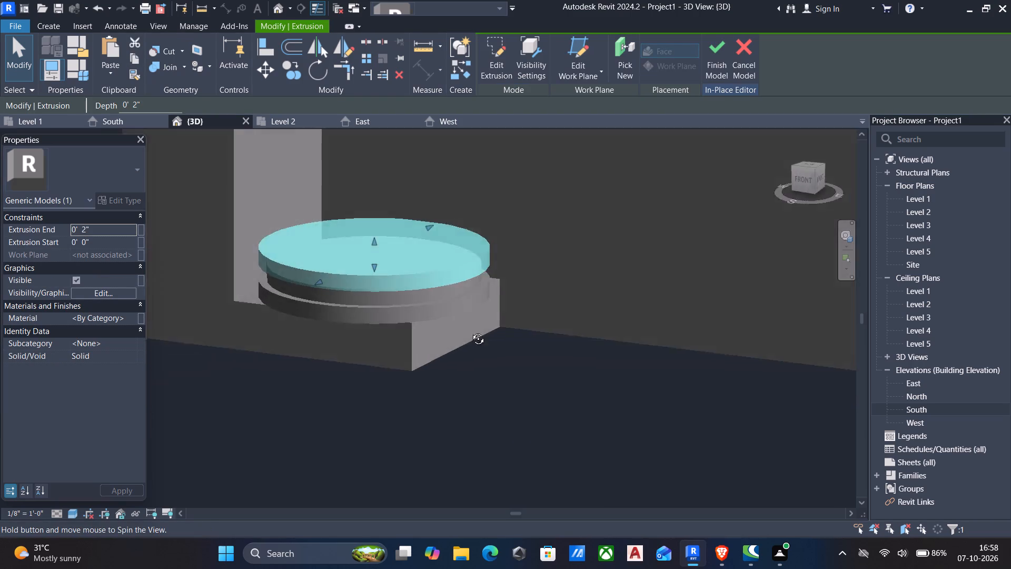
middle_click_drag(470, 331, 594, 286, "shift")
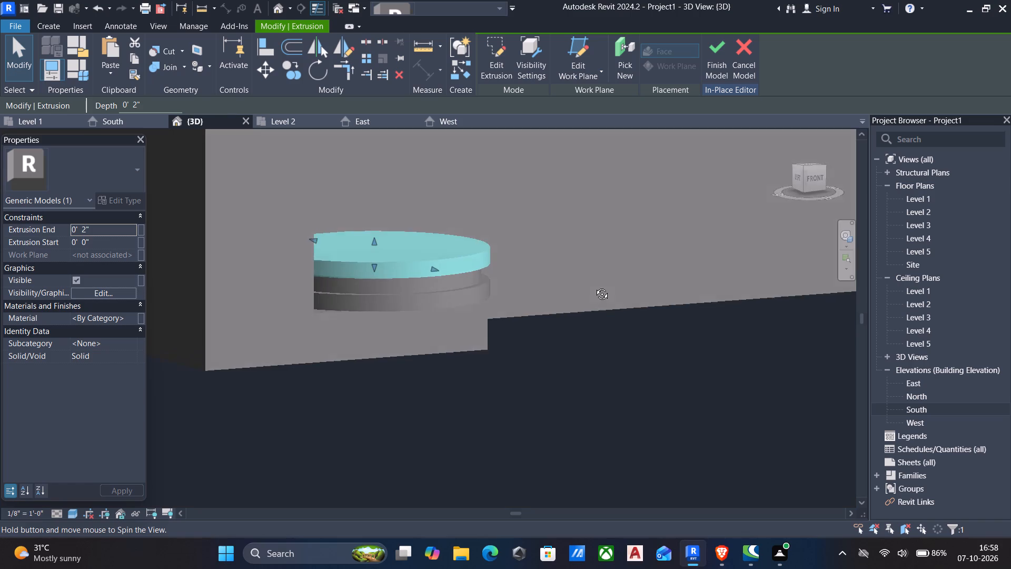
middle_click_drag(594, 286, 508, 339, "shift")
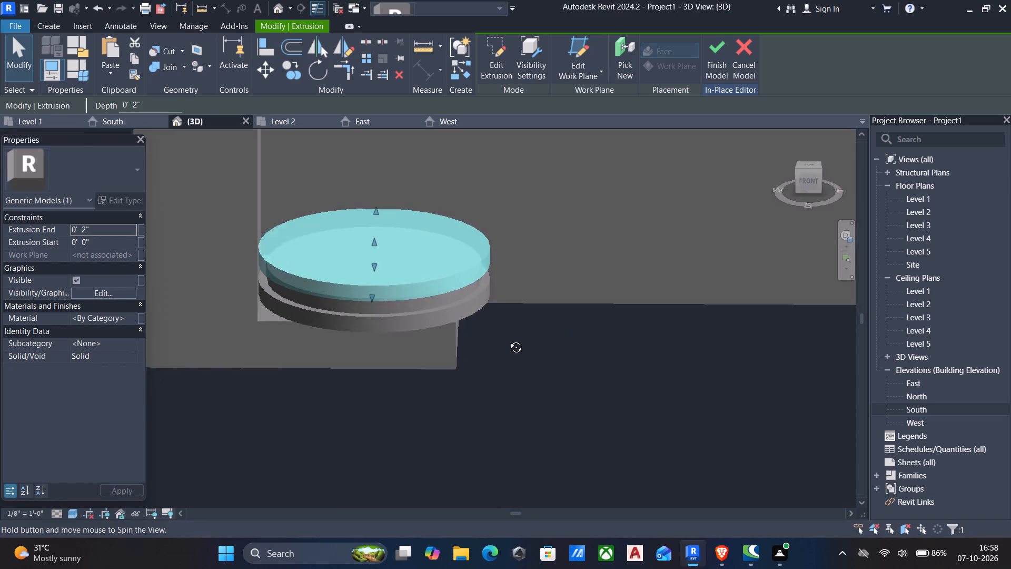
middle_click_drag(508, 339, 523, 335, "shift")
scroll(505, 310, "up", 4)
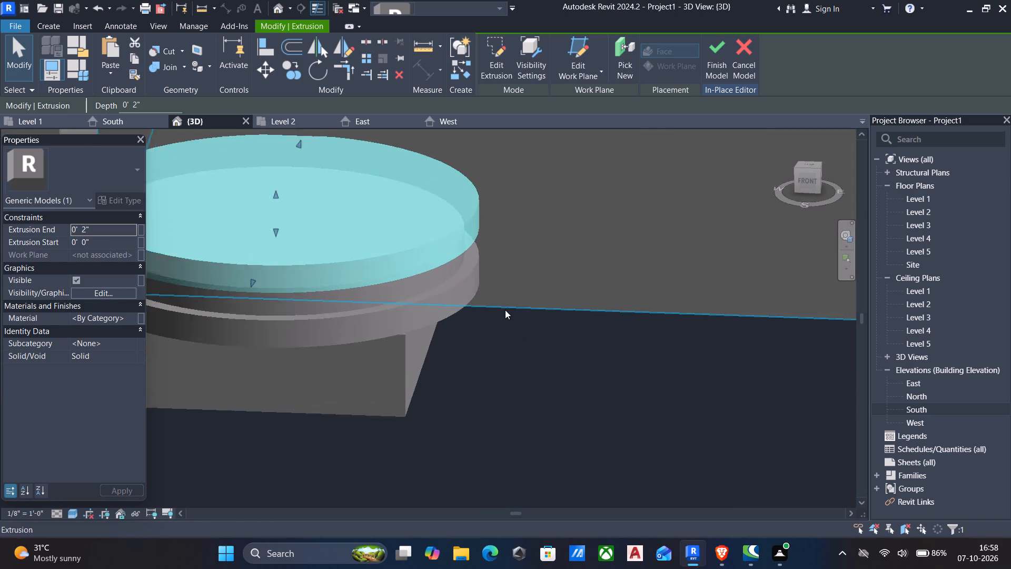
scroll(505, 310, "up", 1)
scroll(512, 338, "down", 4)
middle_click_drag(512, 339, 535, 393)
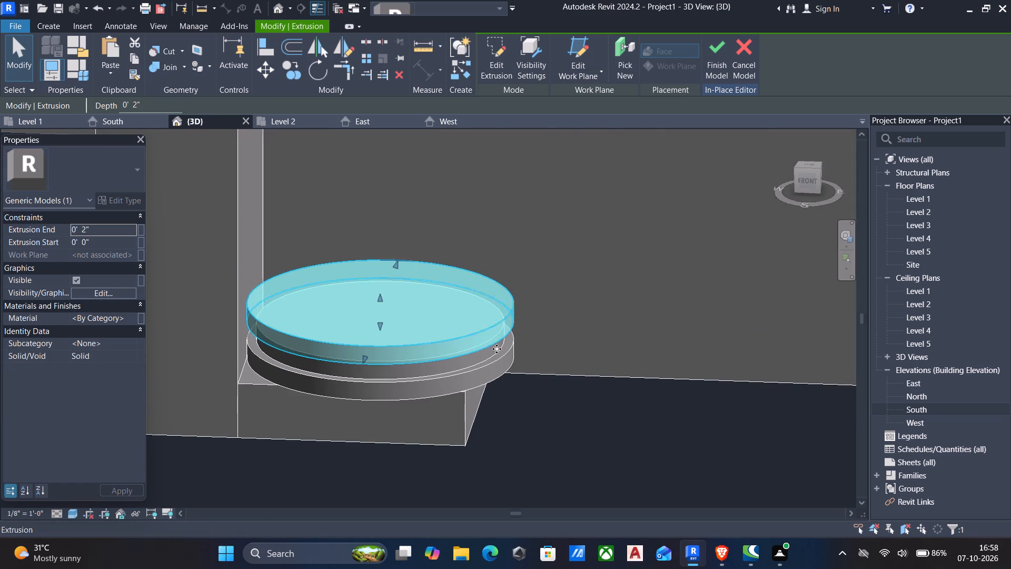
Stretch the square base's free east side outward until it extends past the edge of the stacked discs.
left_click(463, 416)
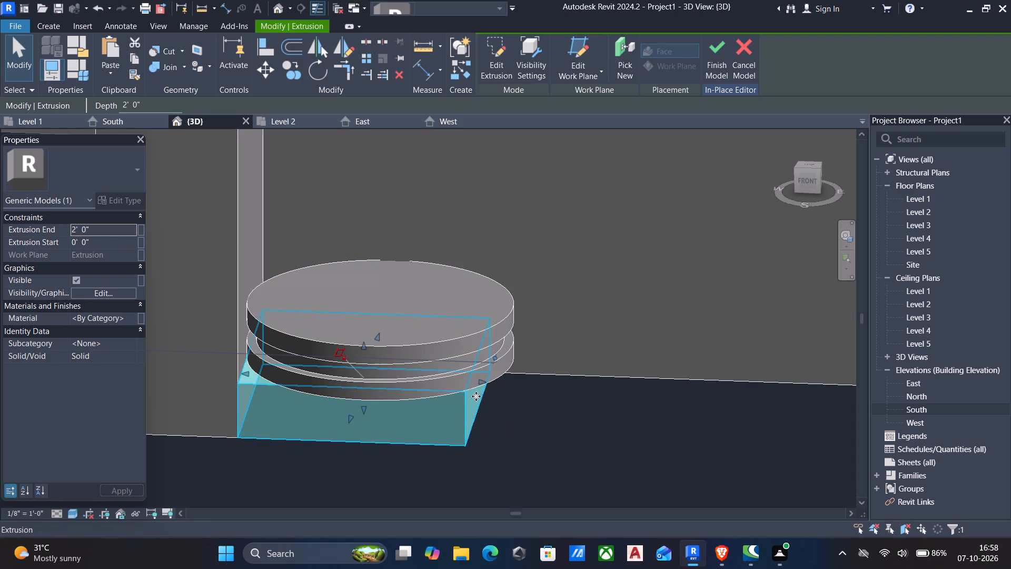
left_click(807, 178)
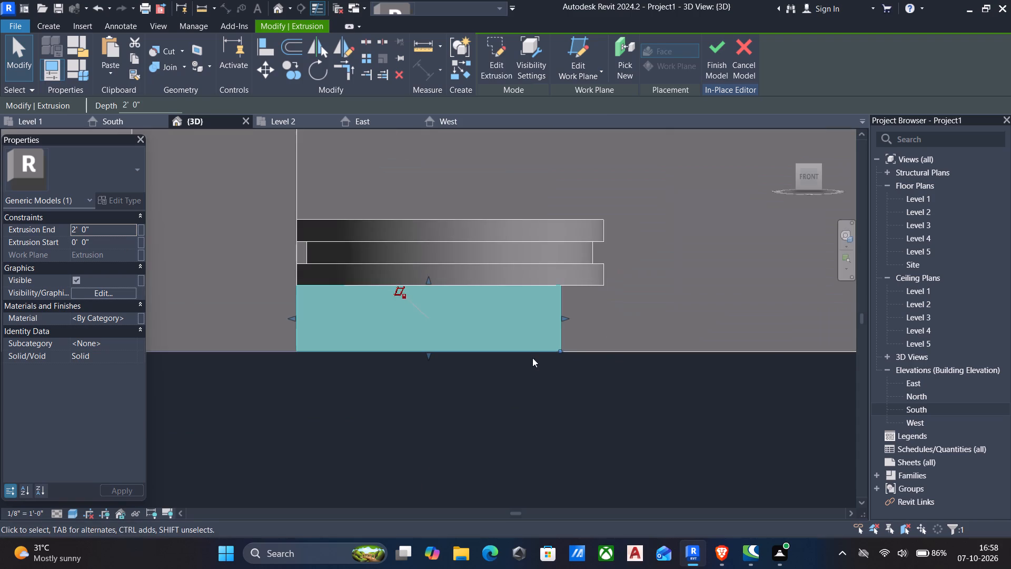
scroll(553, 333, "up", 4)
left_click_drag(571, 307, 586, 310)
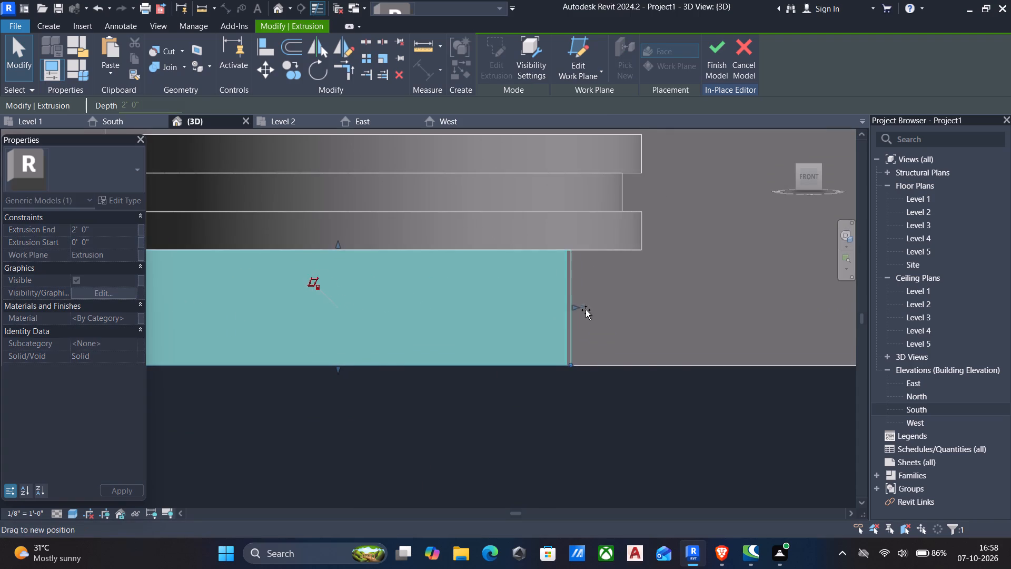
left_click_drag(586, 310, 689, 313)
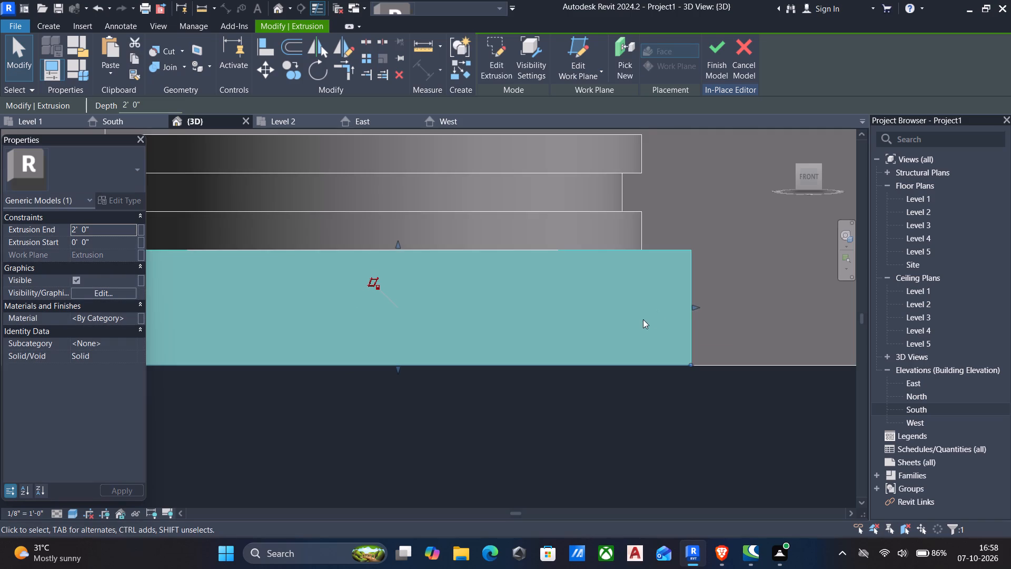
Stretch the square base's front face outward past the discs, to an extrusion depth of about 2' 6 1/2".
scroll(636, 326, "down", 9)
middle_click_drag(622, 341, 616, 347, "shift")
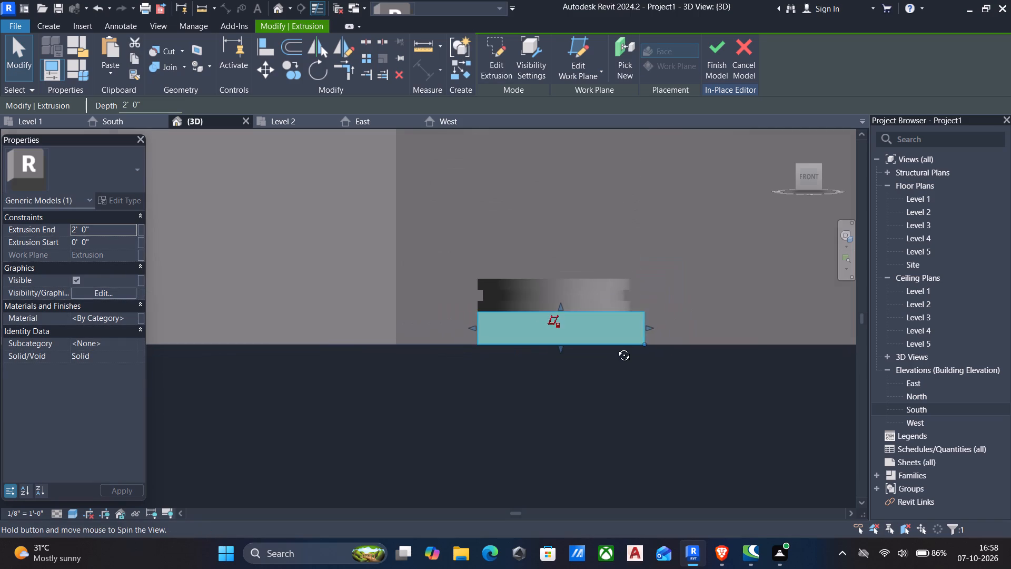
middle_click_drag(616, 347, 447, 341, "shift")
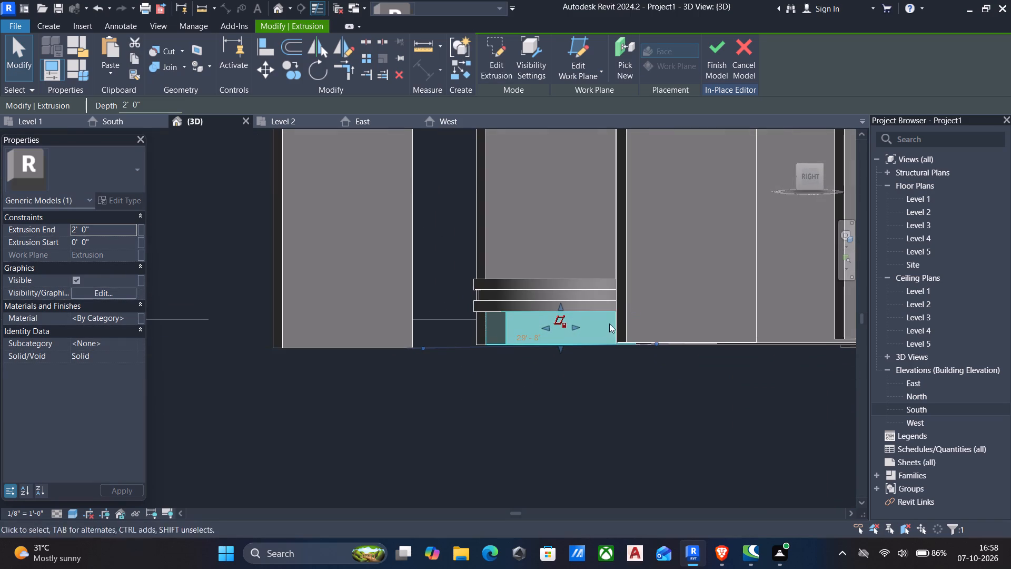
left_click(811, 174)
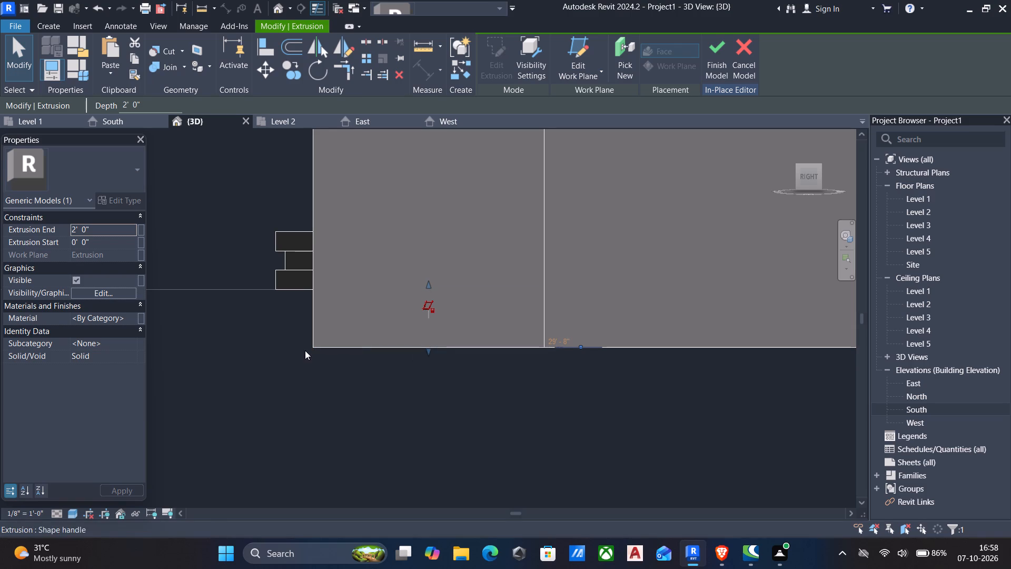
scroll(343, 336, "up", 4)
key("Escape")
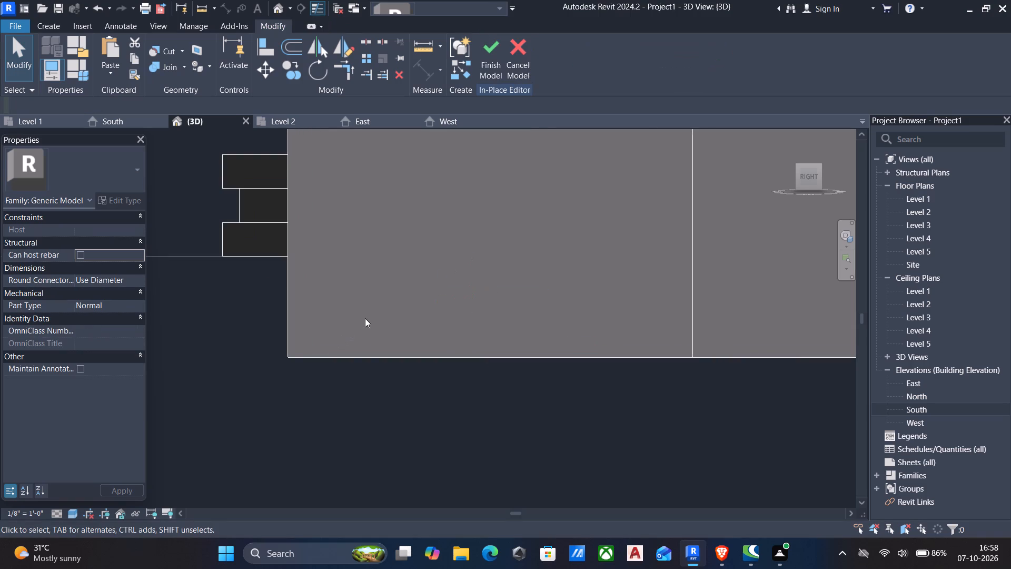
scroll(346, 406, "down", 5)
middle_click_drag(350, 396, 372, 397, "shift")
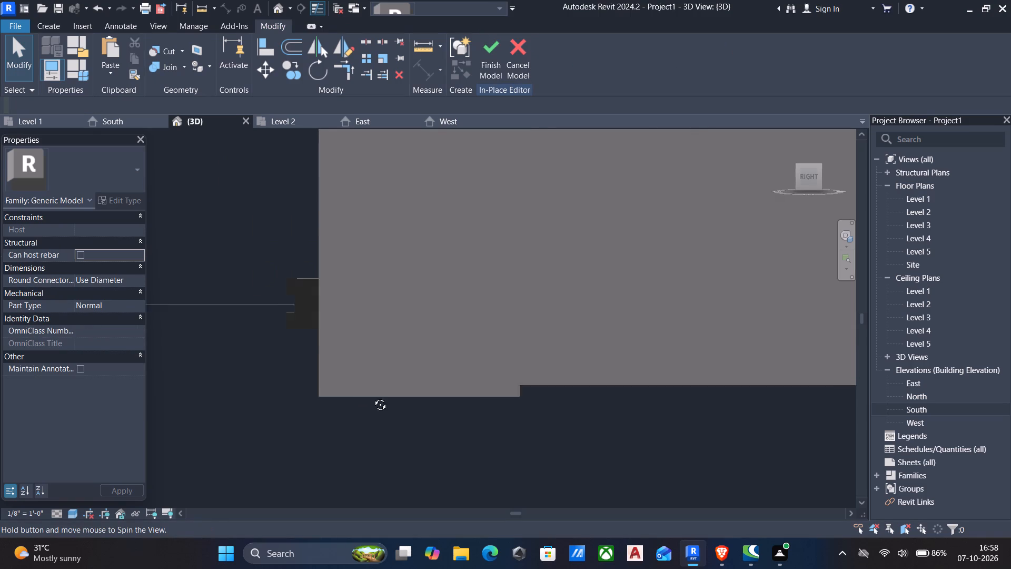
middle_click_drag(372, 397, 379, 394, "shift")
left_click(399, 367)
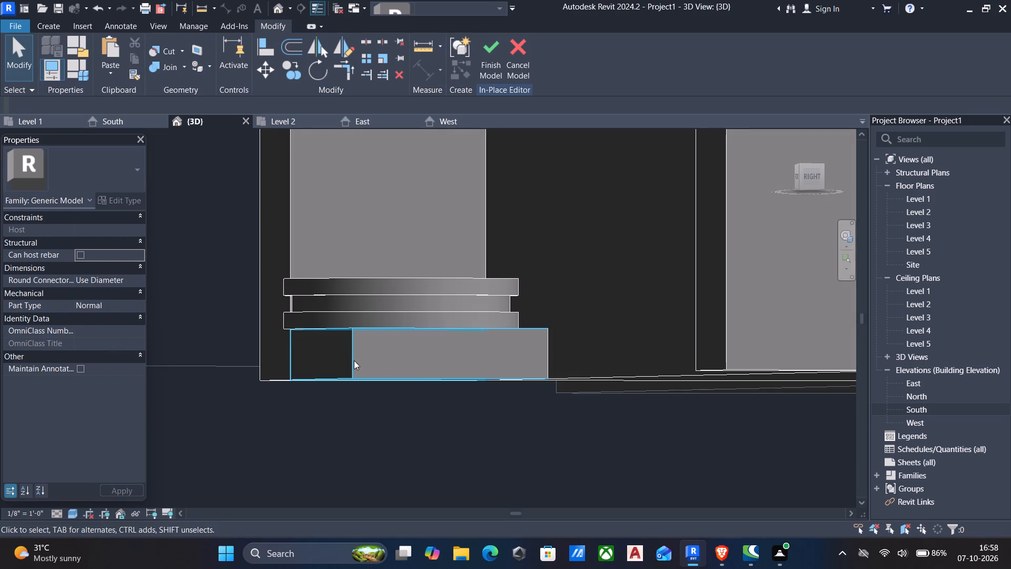
left_click(353, 360)
left_click_drag(320, 352, 268, 356)
Examine the enlarged square base from the side and above to check how it extends around the stacked discs.
scroll(322, 396, "down", 2)
middle_click_drag(303, 413, 253, 414, "shift")
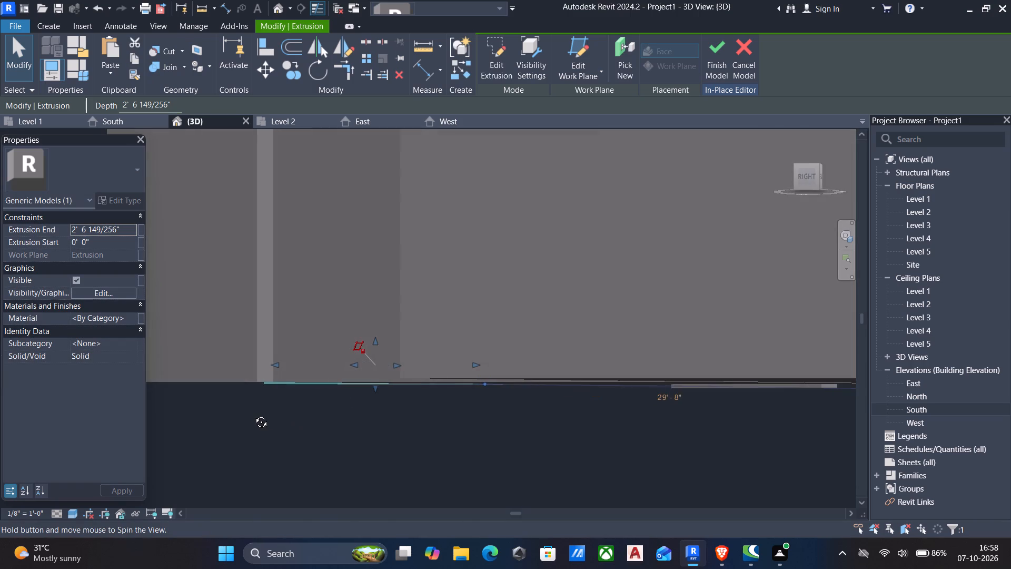
middle_click_drag(253, 414, 254, 426, "shift")
scroll(259, 415, "down", 15)
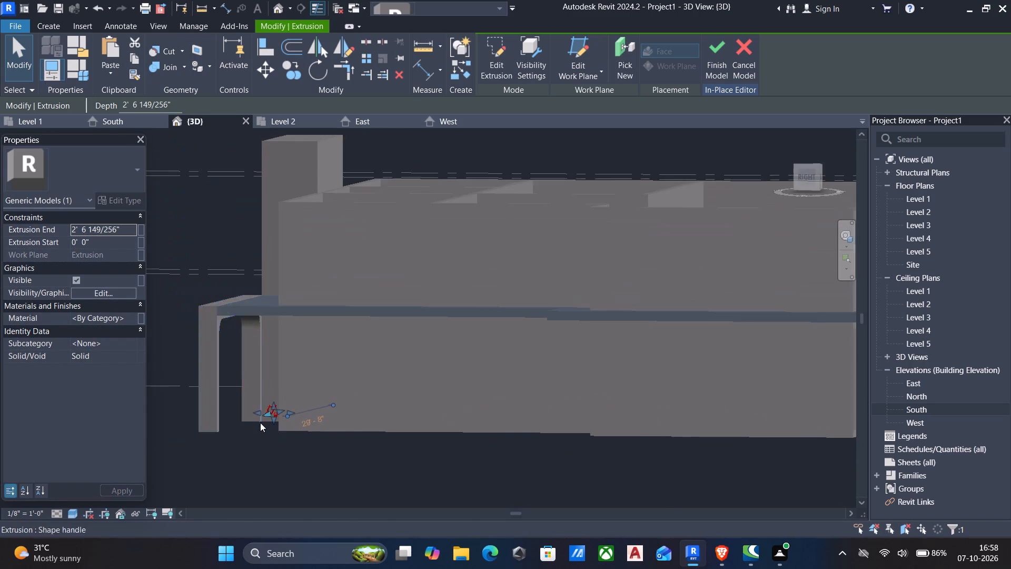
scroll(278, 433, "up", 1)
scroll(278, 434, "down", 3)
middle_click_drag(278, 436, 298, 432, "shift")
scroll(298, 432, "up", 5)
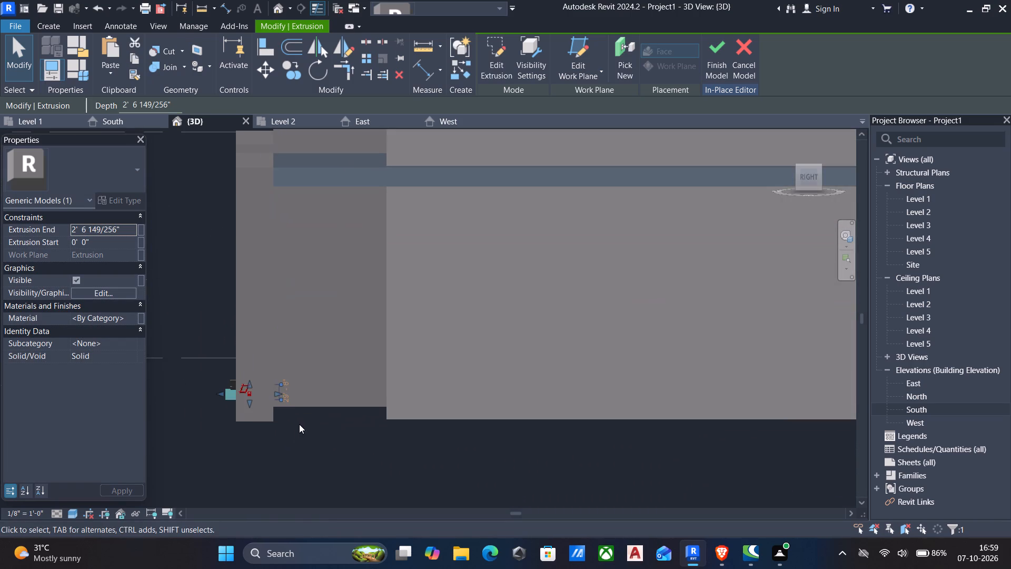
scroll(288, 416, "down", 2)
middle_click_drag(284, 426, 325, 443, "shift")
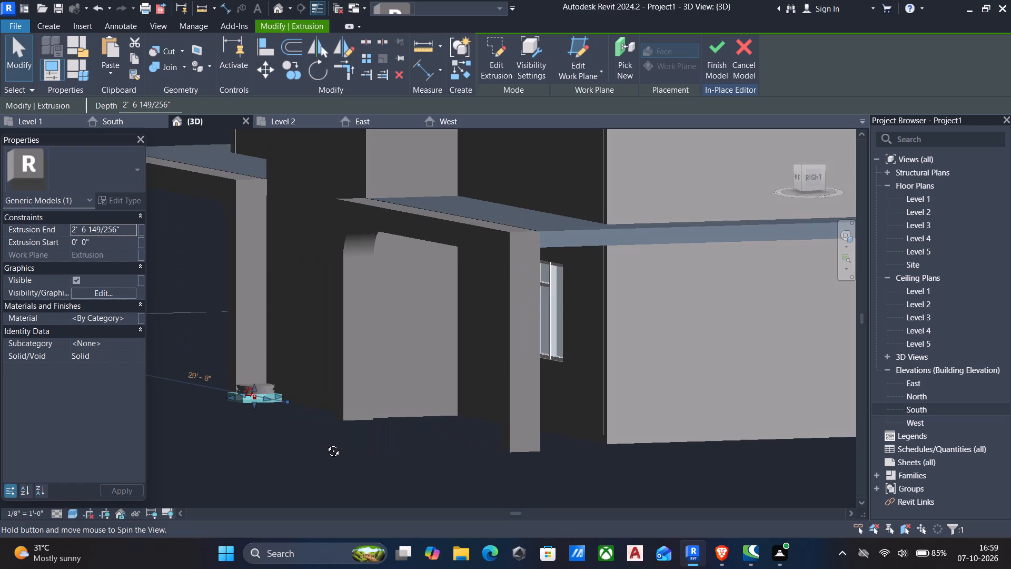
middle_click_drag(325, 443, 289, 426, "shift")
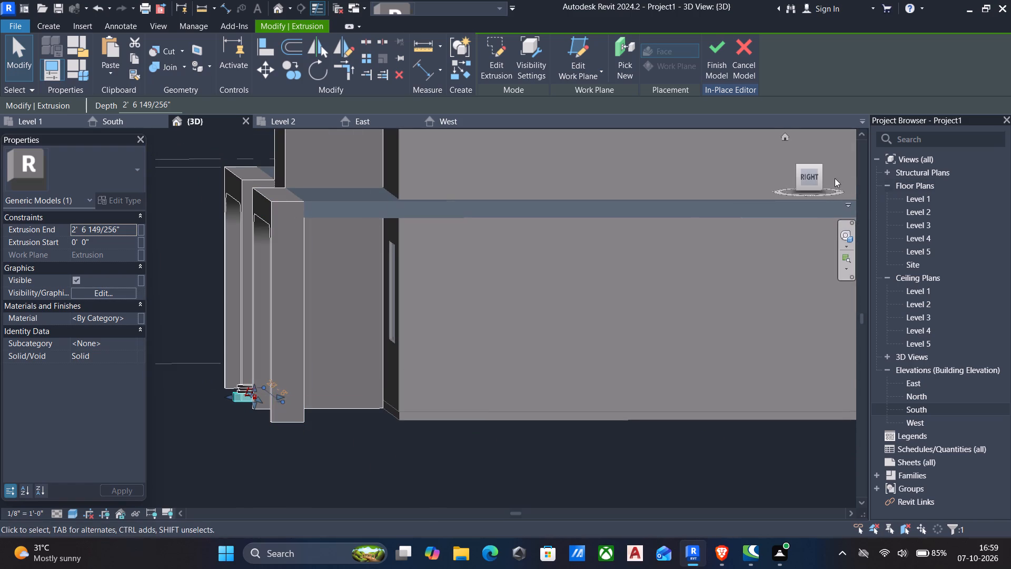
left_click(807, 180)
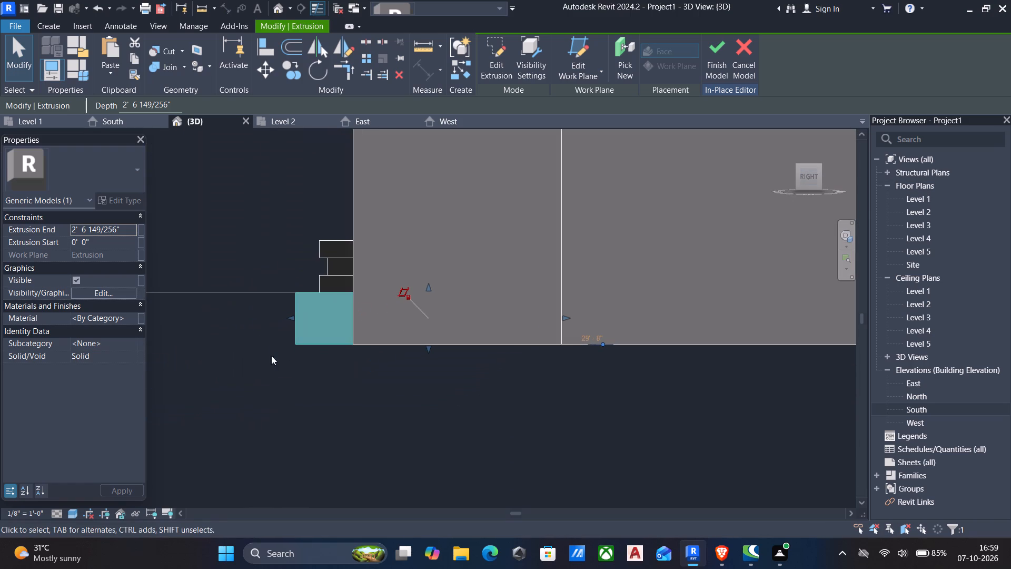
key("Escape")
scroll(323, 338, "down", 3)
middle_click_drag(323, 360, 322, 362, "shift")
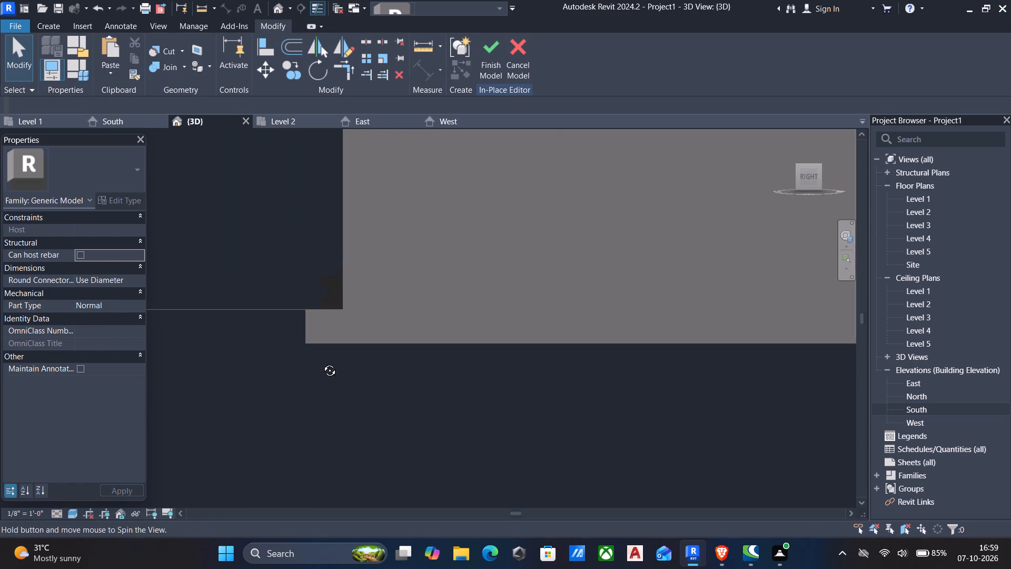
middle_click_drag(322, 362, 492, 503, "shift")
middle_click_drag(495, 406, 490, 419)
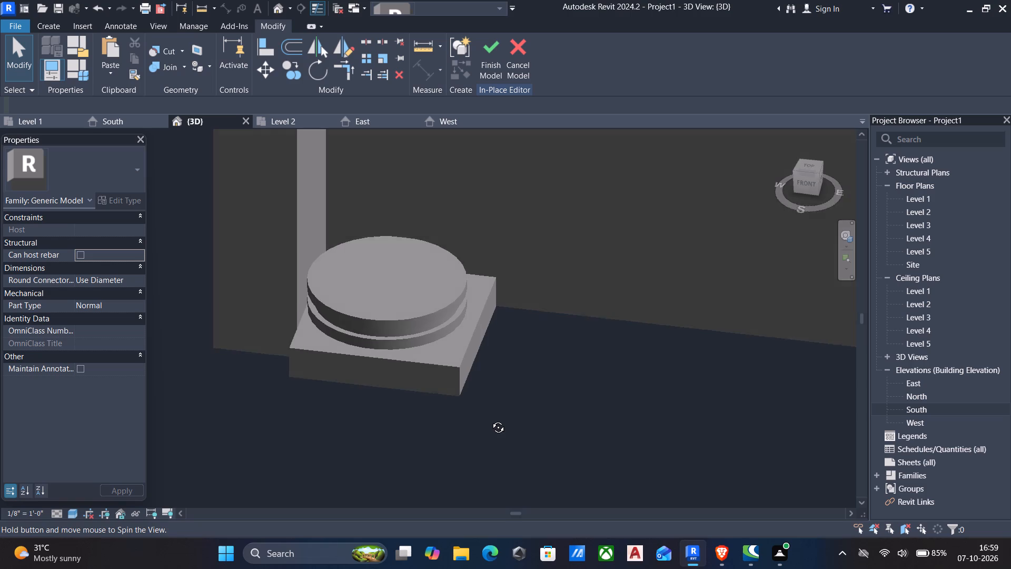
middle_click_drag(490, 419, 497, 449)
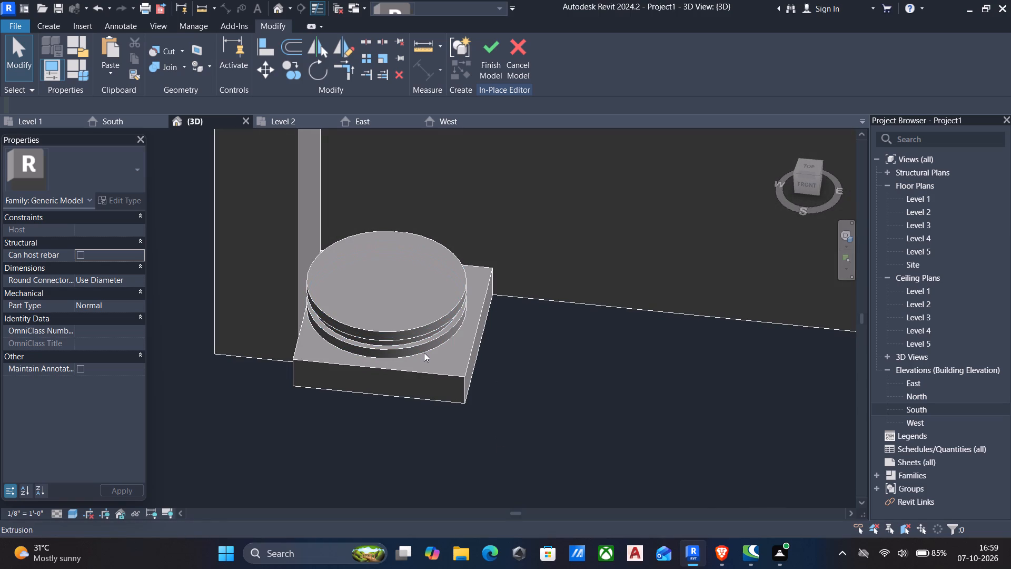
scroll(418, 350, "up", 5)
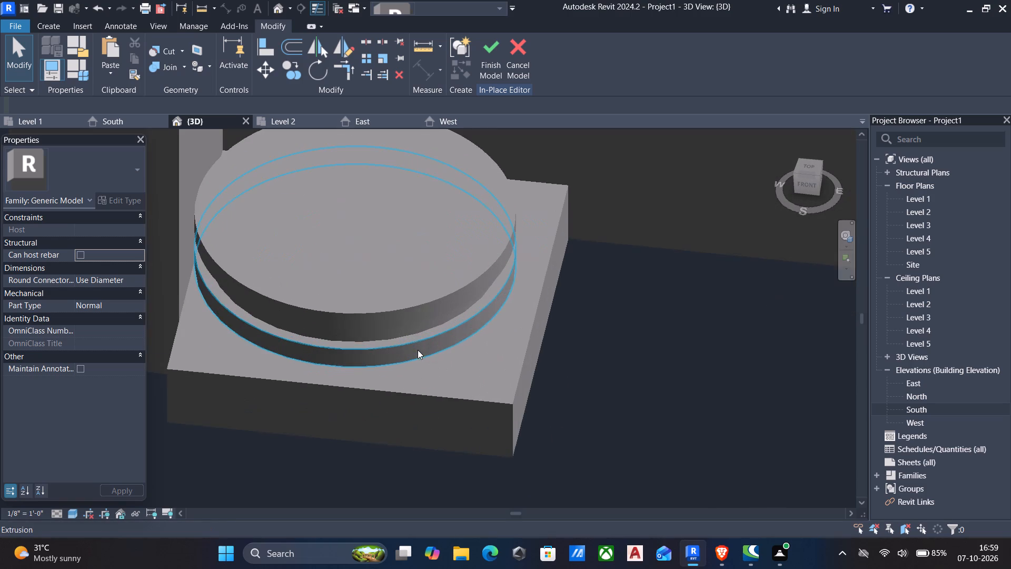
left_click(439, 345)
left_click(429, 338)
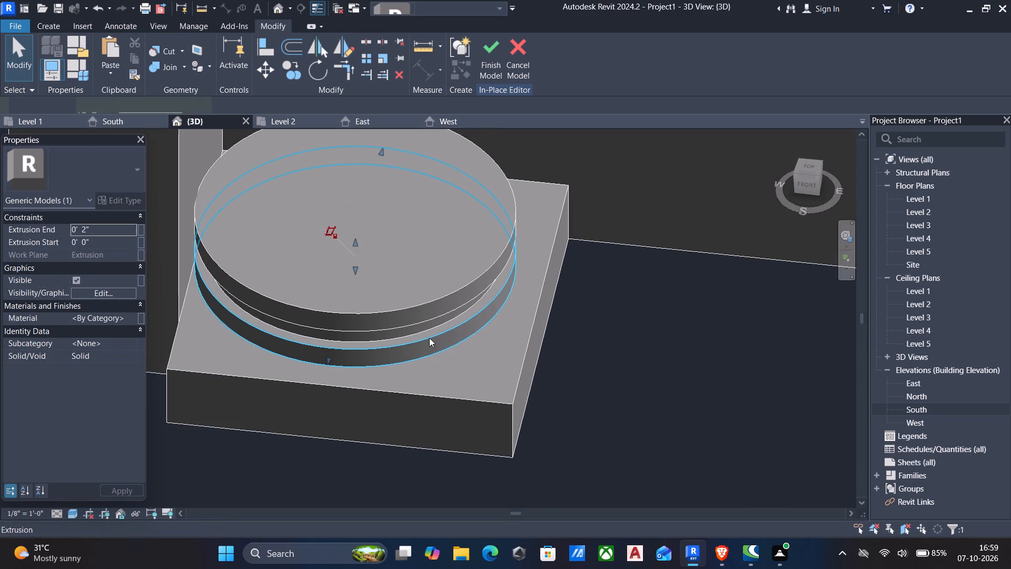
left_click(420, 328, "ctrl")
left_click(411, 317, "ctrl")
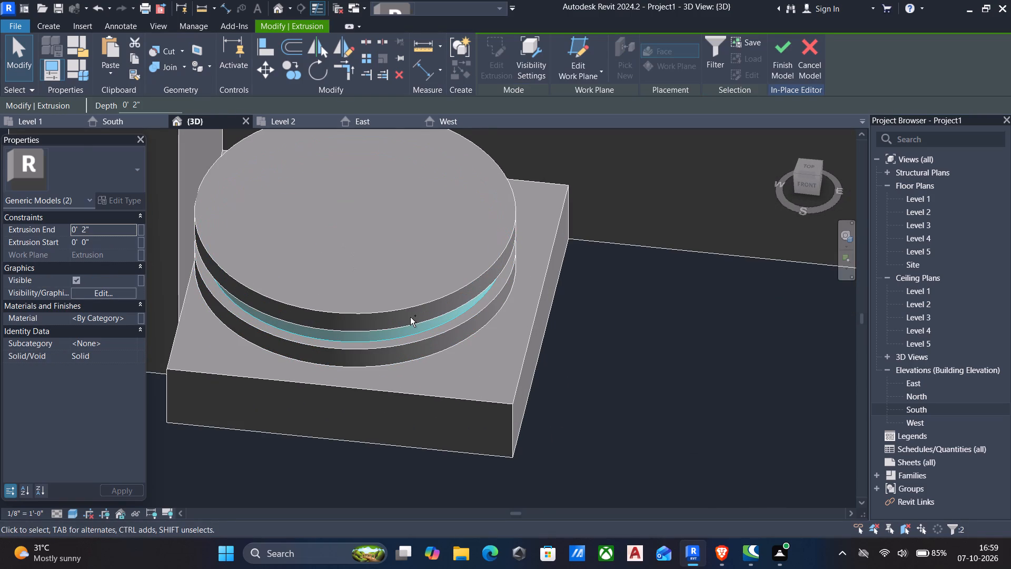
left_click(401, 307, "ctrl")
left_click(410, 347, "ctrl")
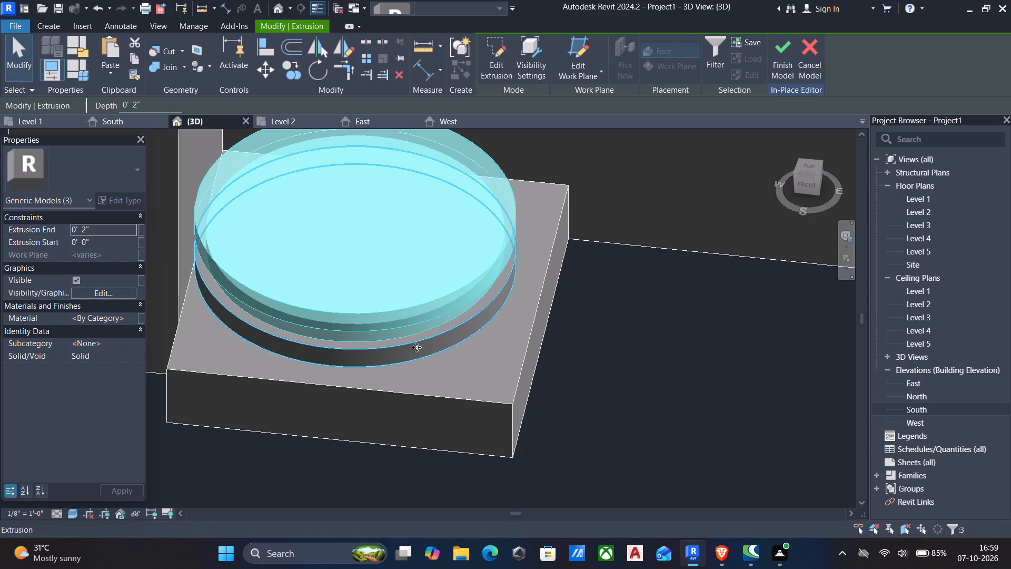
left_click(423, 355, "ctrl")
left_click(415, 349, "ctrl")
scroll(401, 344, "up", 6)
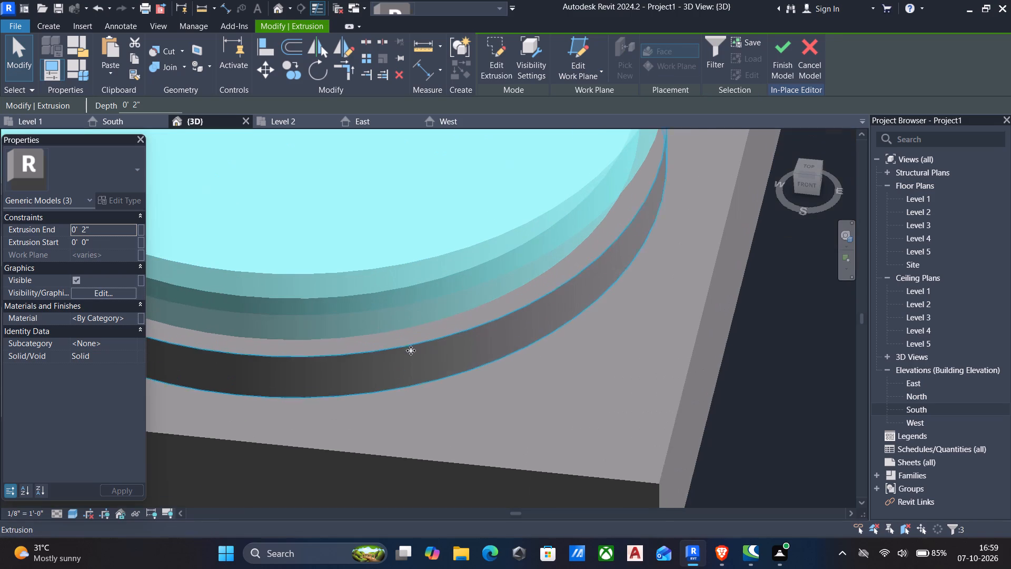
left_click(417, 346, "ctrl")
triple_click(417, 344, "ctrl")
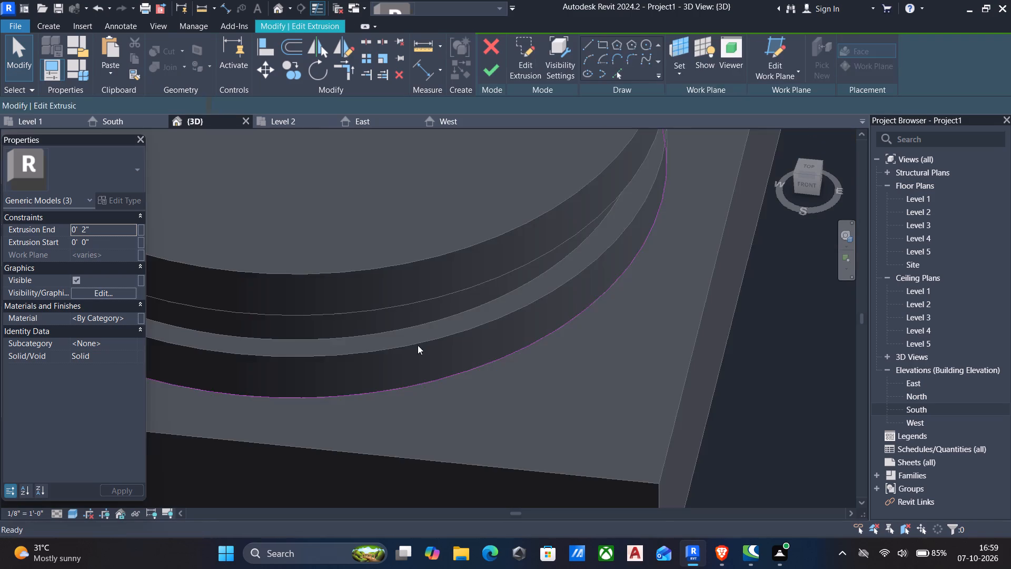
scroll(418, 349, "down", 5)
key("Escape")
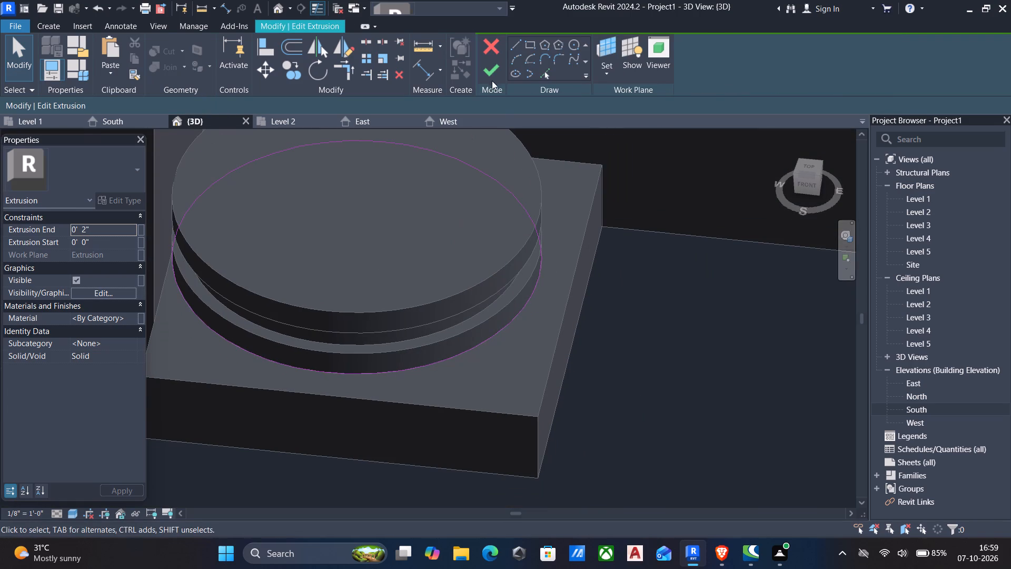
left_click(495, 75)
Finish the in-place model and reopen the same generic model for in-place editing.
left_click(480, 328)
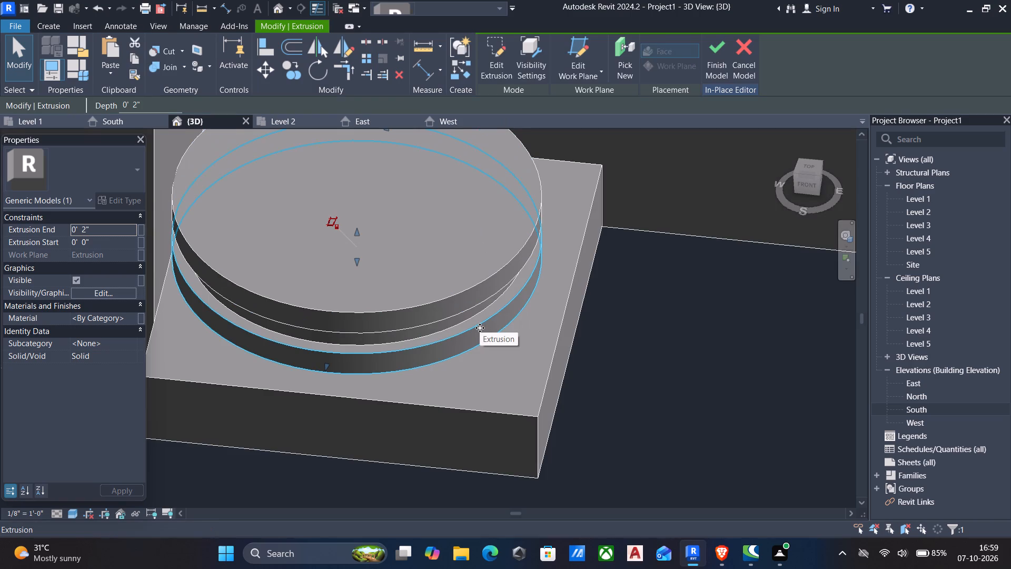
left_click(710, 50)
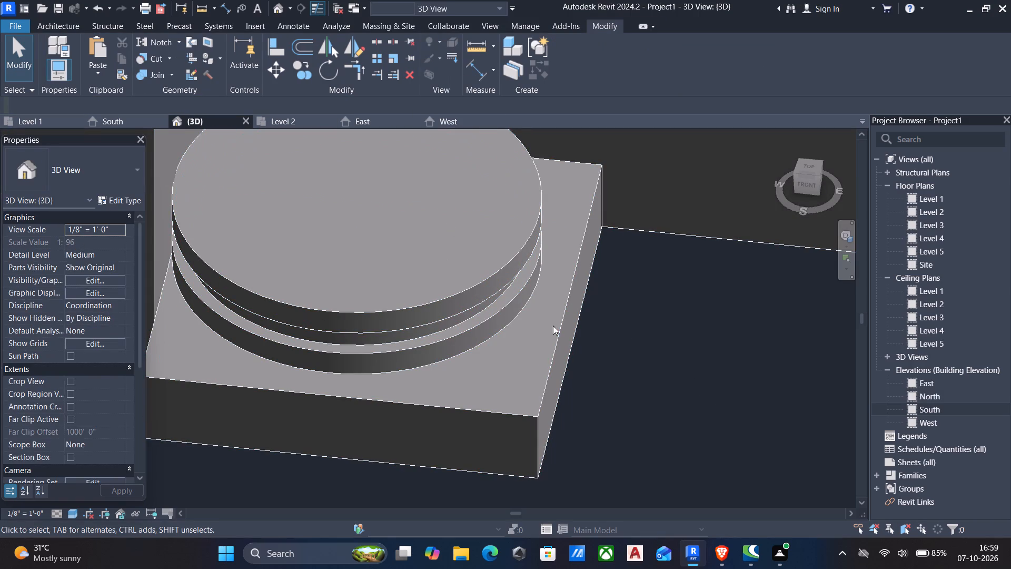
left_click(458, 303)
left_click(471, 309)
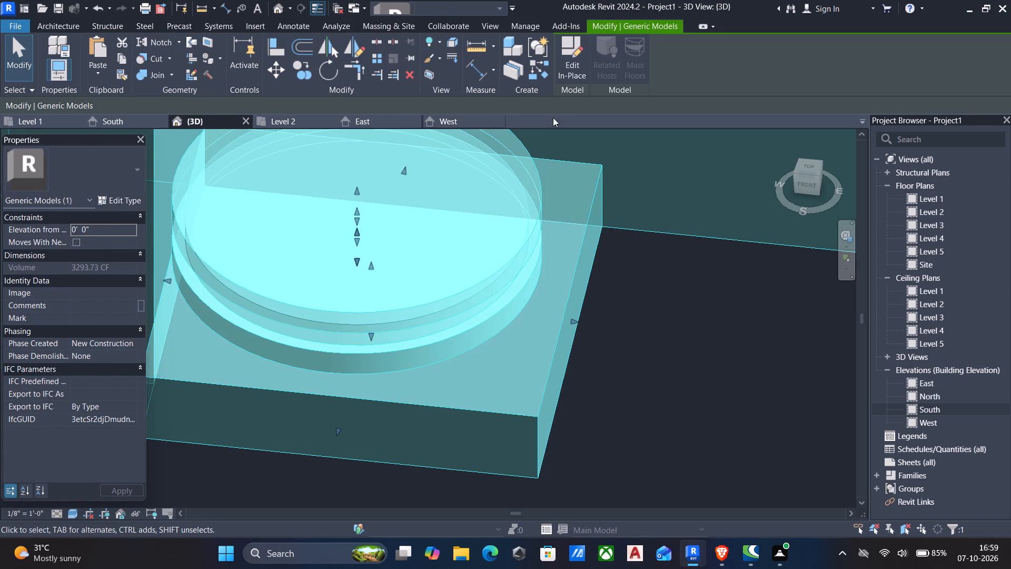
left_click(568, 78)
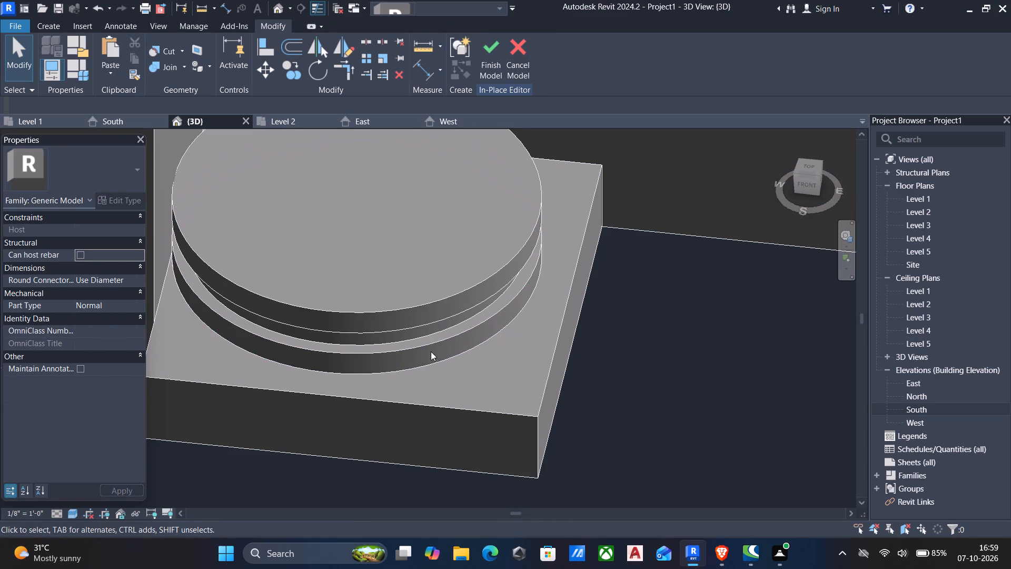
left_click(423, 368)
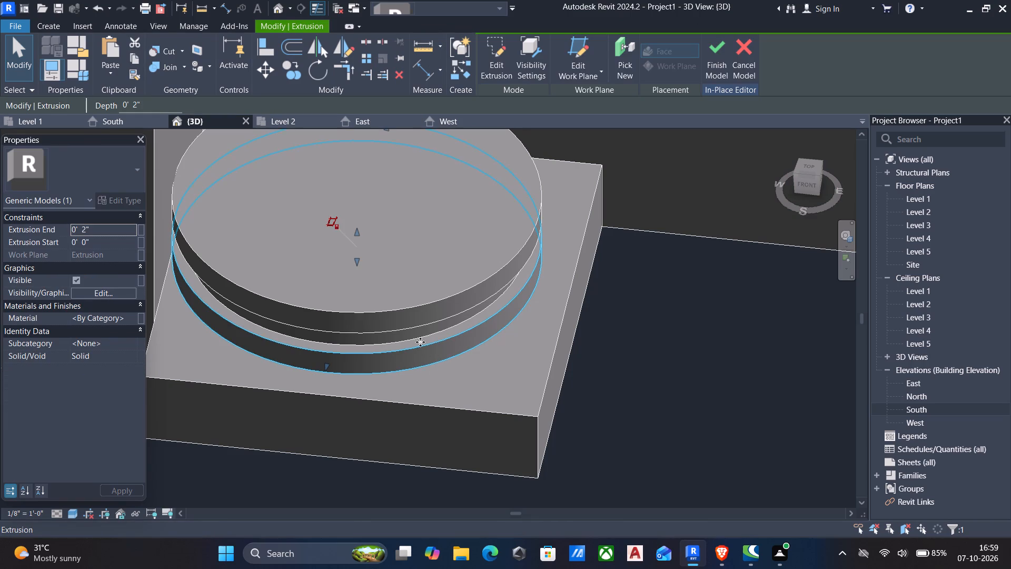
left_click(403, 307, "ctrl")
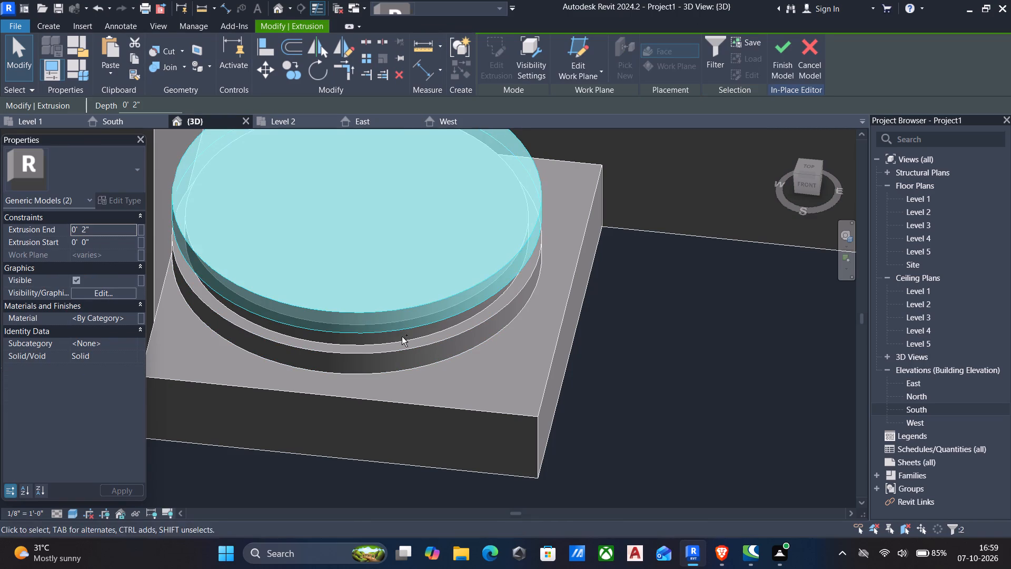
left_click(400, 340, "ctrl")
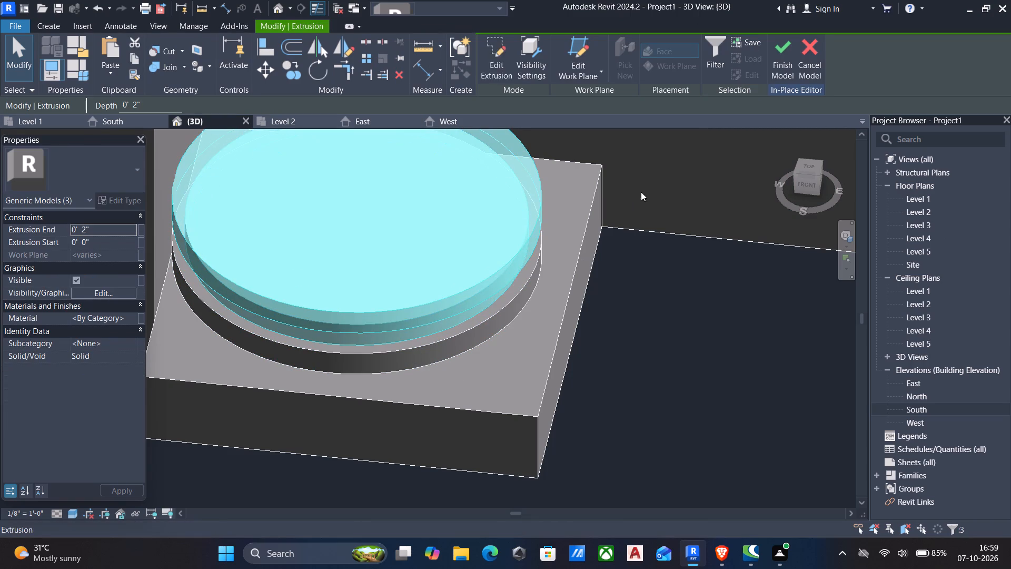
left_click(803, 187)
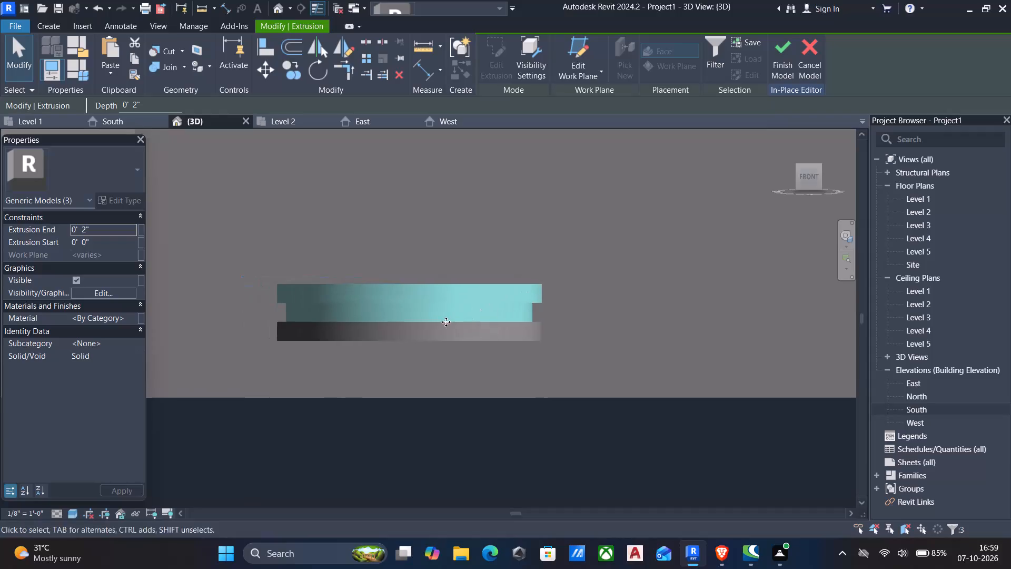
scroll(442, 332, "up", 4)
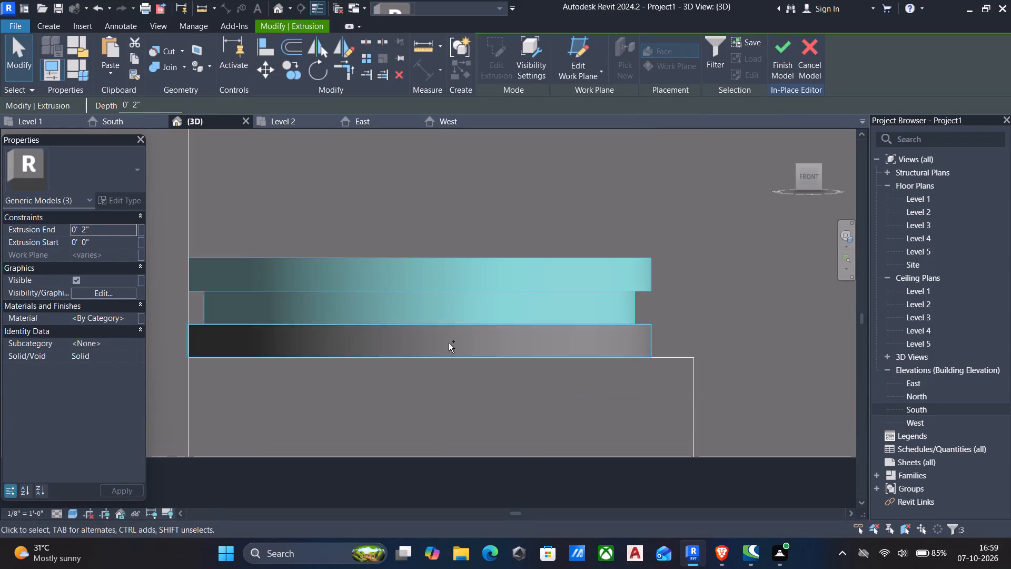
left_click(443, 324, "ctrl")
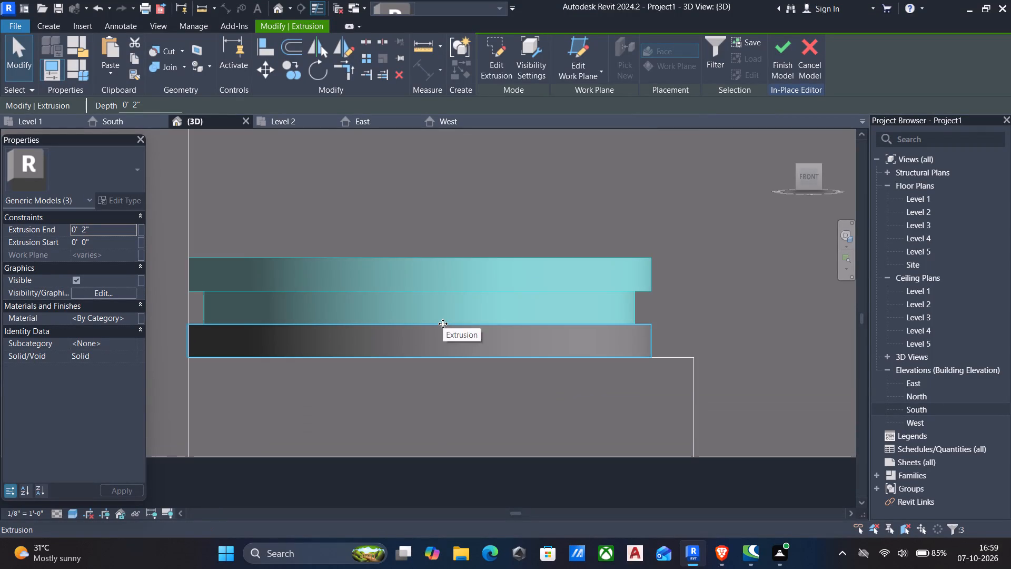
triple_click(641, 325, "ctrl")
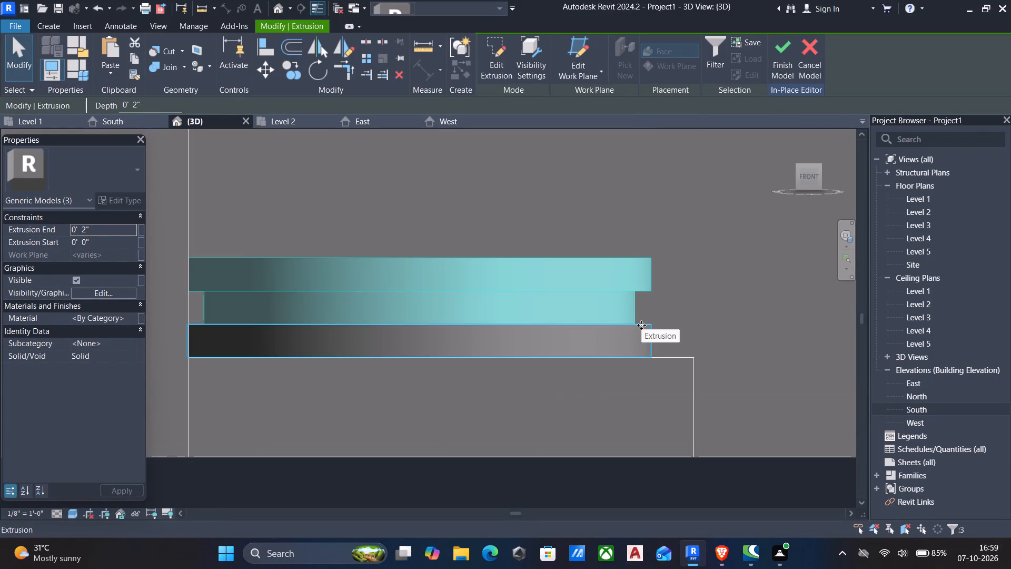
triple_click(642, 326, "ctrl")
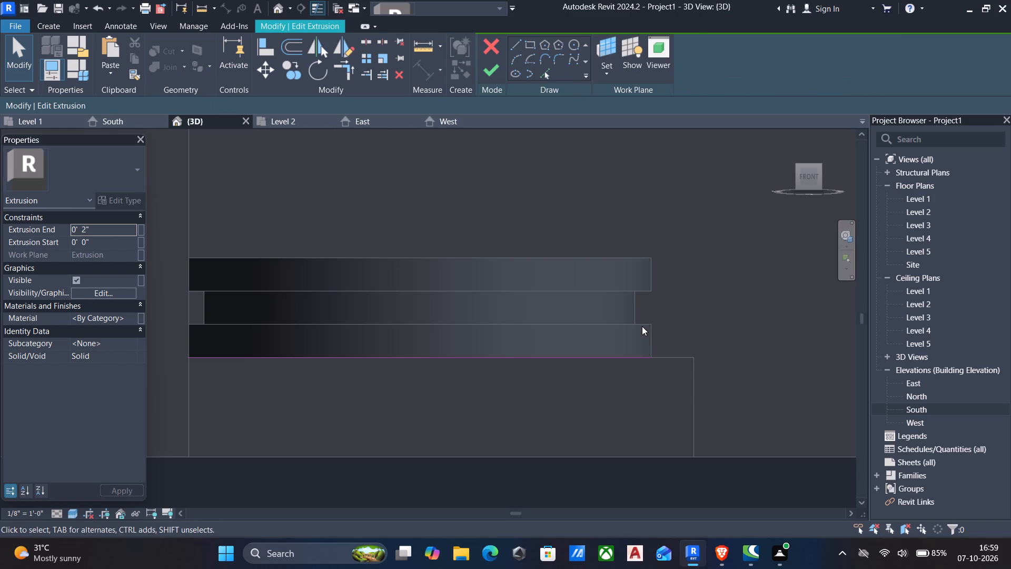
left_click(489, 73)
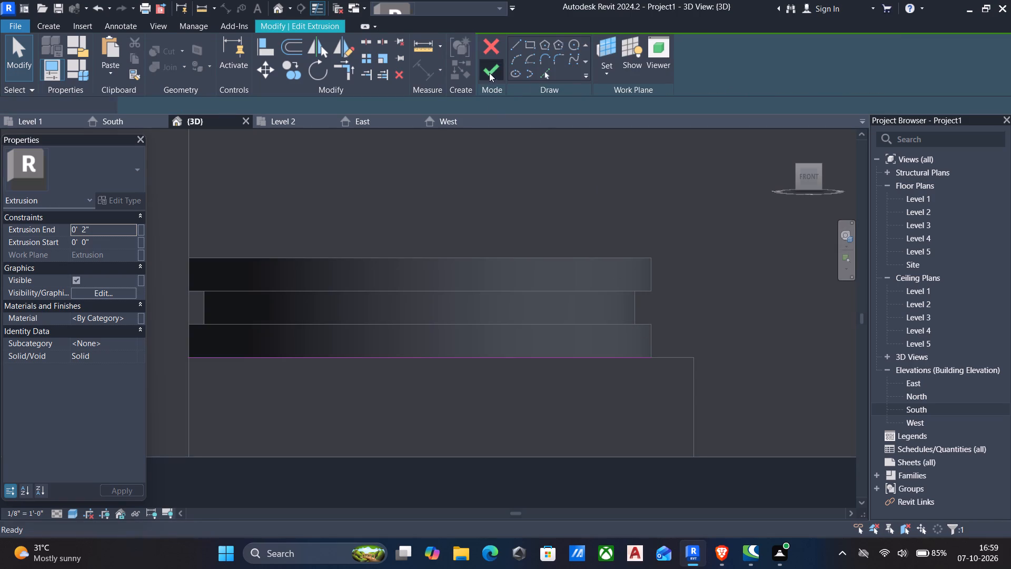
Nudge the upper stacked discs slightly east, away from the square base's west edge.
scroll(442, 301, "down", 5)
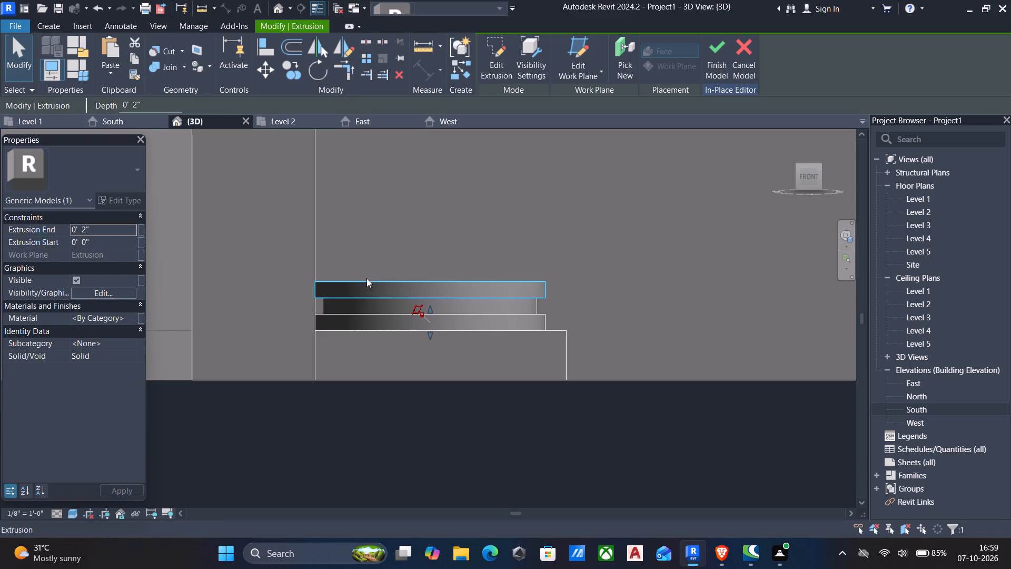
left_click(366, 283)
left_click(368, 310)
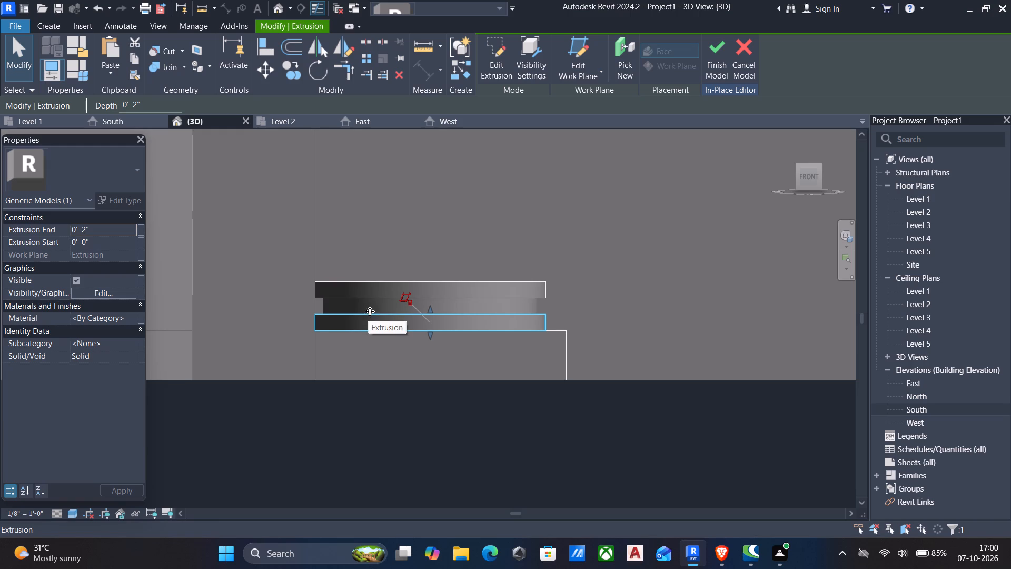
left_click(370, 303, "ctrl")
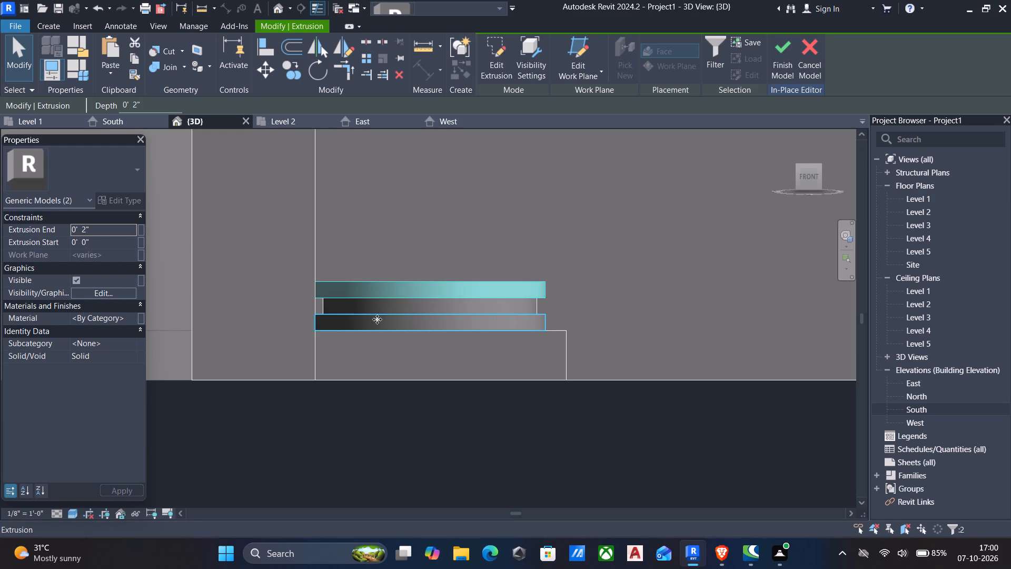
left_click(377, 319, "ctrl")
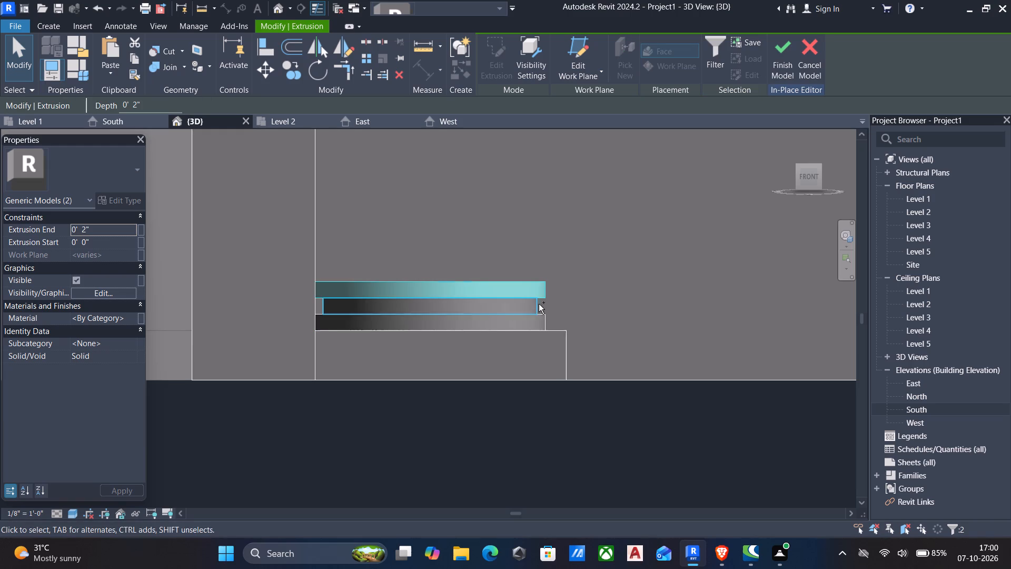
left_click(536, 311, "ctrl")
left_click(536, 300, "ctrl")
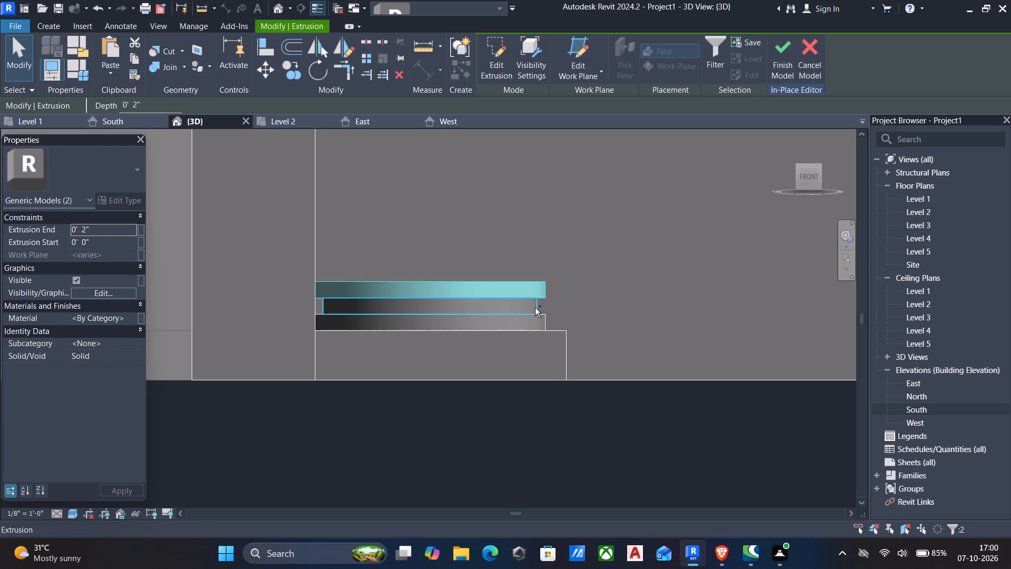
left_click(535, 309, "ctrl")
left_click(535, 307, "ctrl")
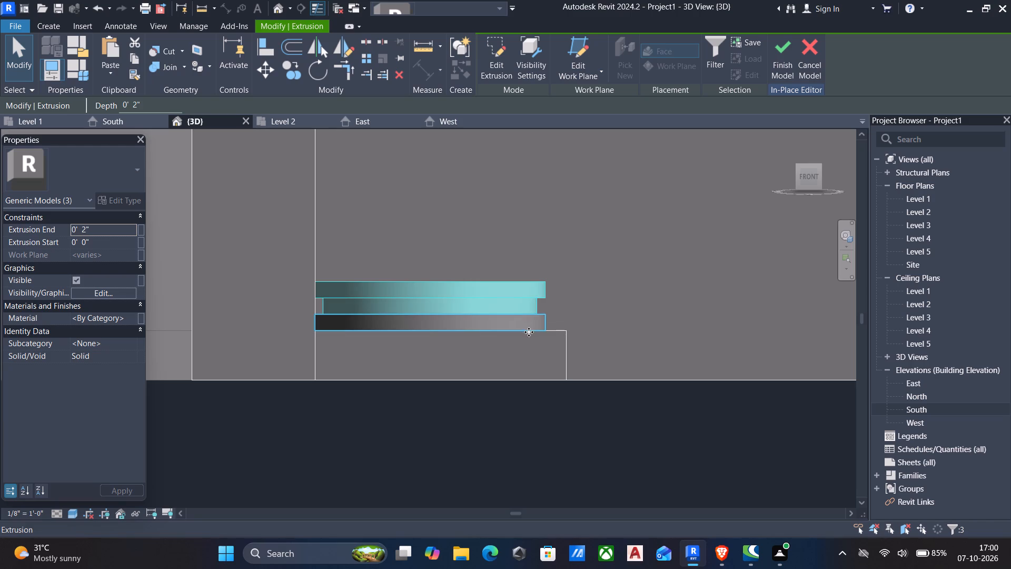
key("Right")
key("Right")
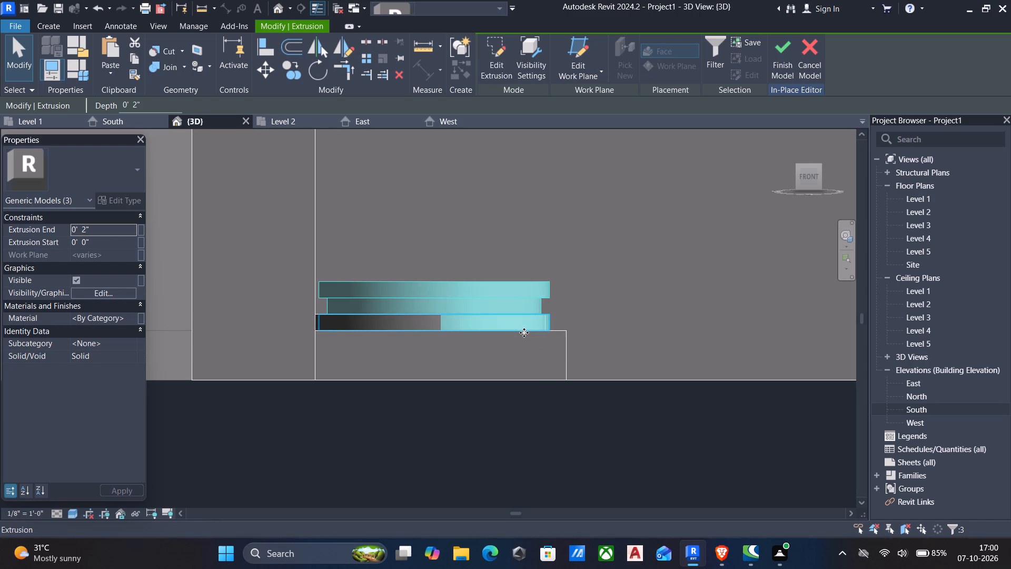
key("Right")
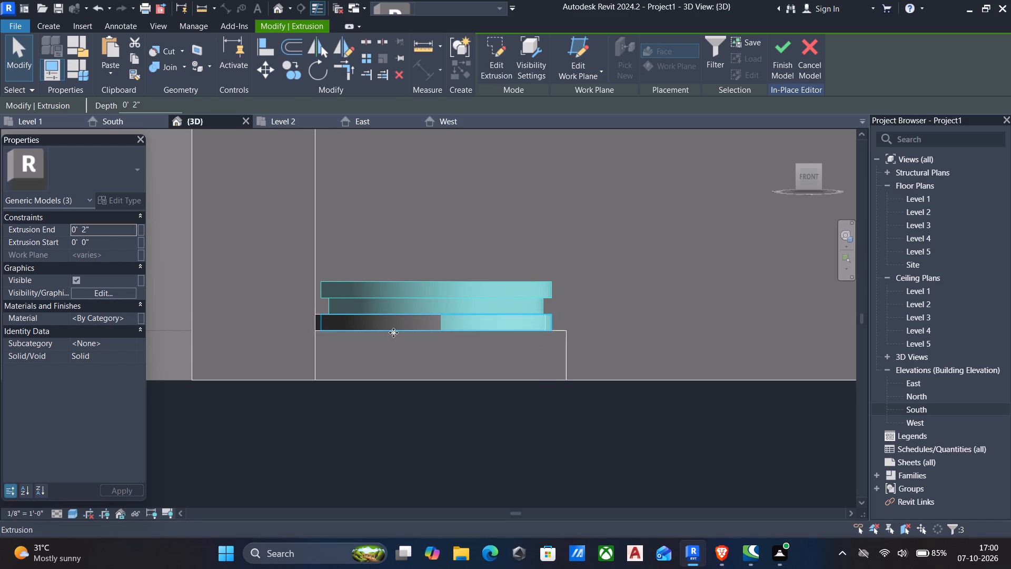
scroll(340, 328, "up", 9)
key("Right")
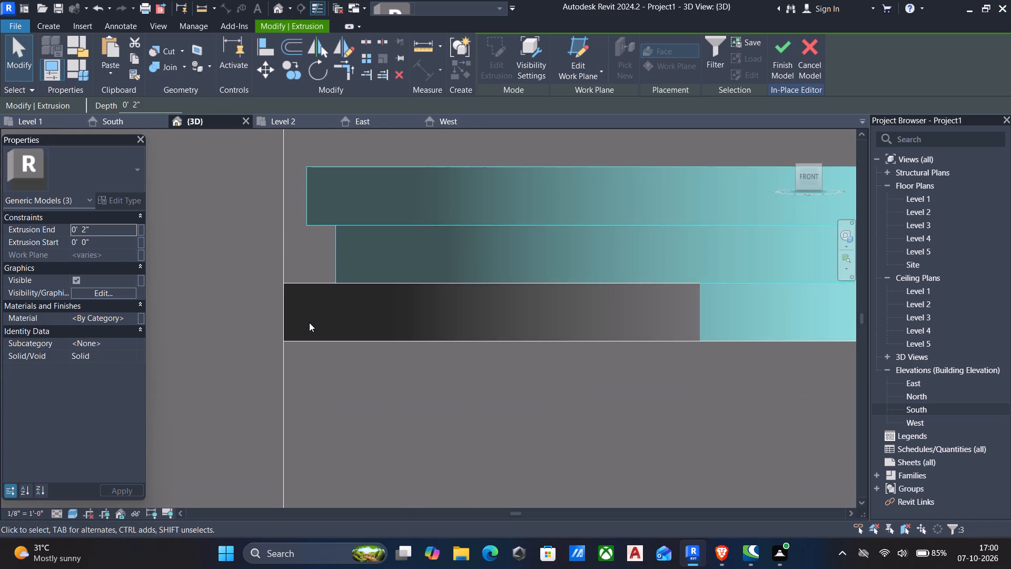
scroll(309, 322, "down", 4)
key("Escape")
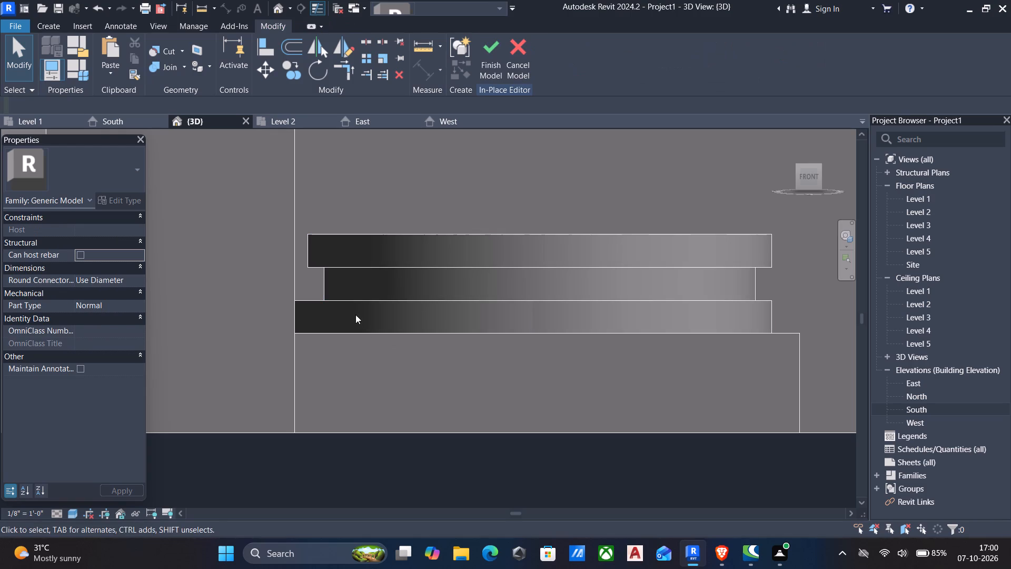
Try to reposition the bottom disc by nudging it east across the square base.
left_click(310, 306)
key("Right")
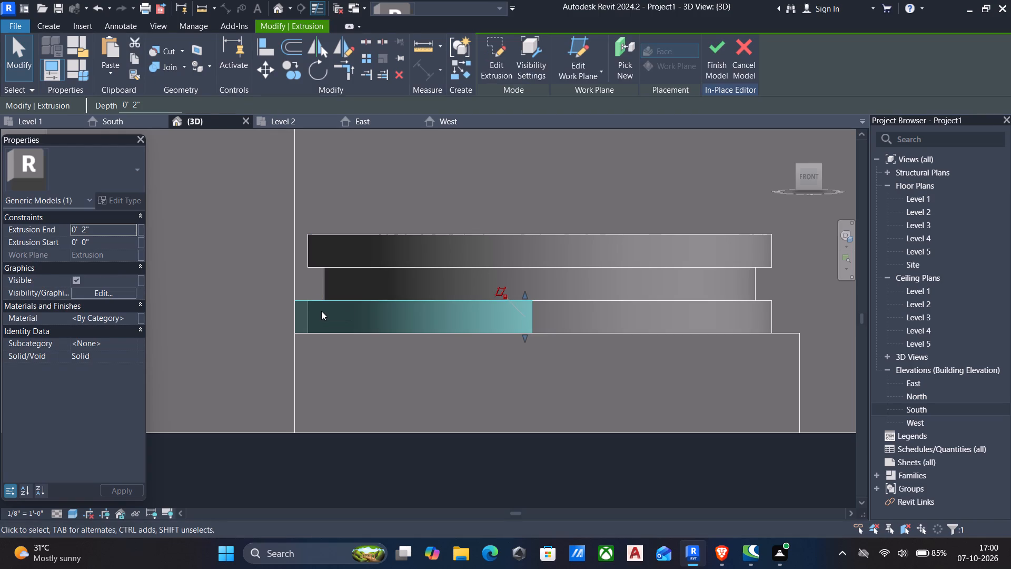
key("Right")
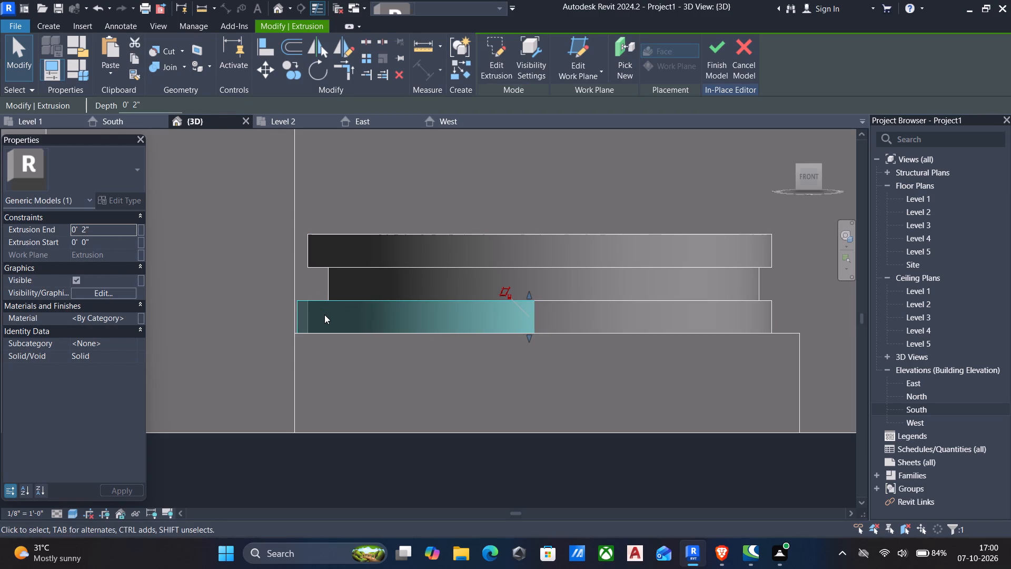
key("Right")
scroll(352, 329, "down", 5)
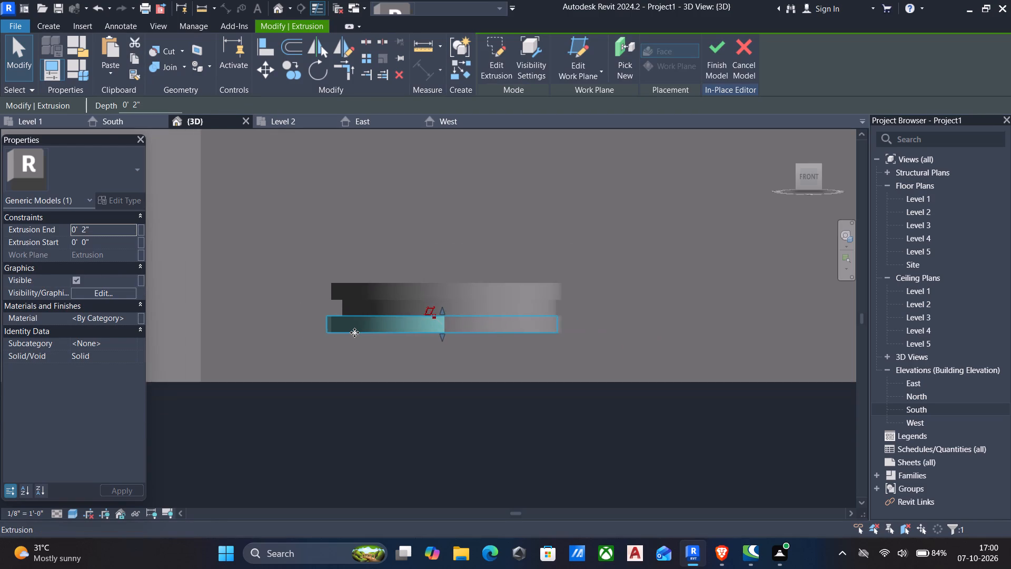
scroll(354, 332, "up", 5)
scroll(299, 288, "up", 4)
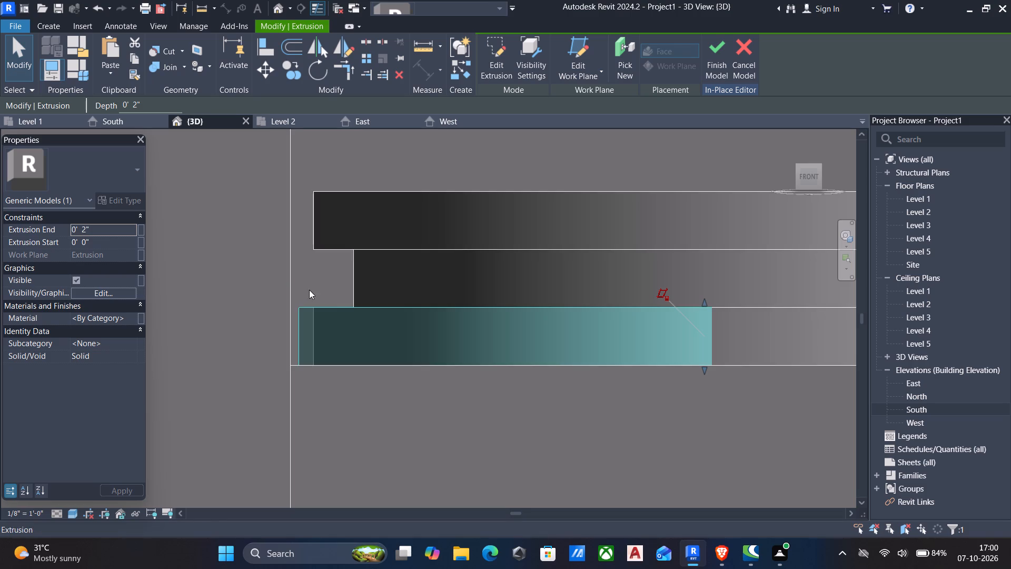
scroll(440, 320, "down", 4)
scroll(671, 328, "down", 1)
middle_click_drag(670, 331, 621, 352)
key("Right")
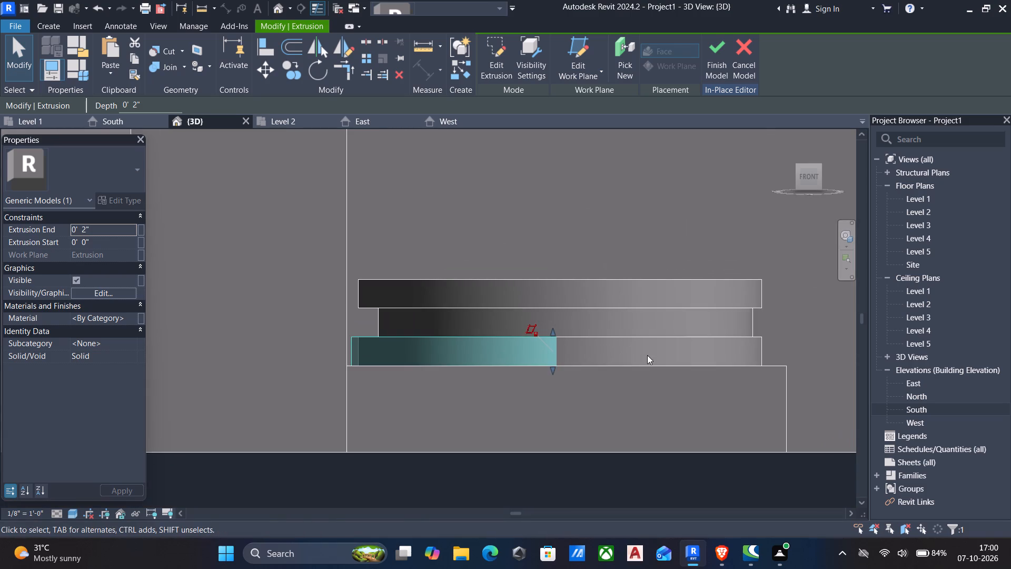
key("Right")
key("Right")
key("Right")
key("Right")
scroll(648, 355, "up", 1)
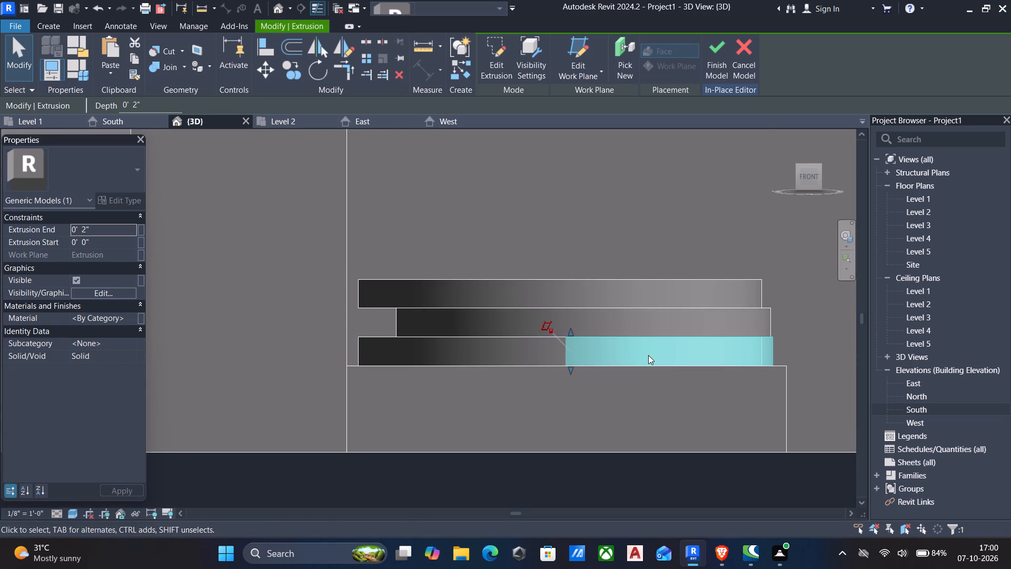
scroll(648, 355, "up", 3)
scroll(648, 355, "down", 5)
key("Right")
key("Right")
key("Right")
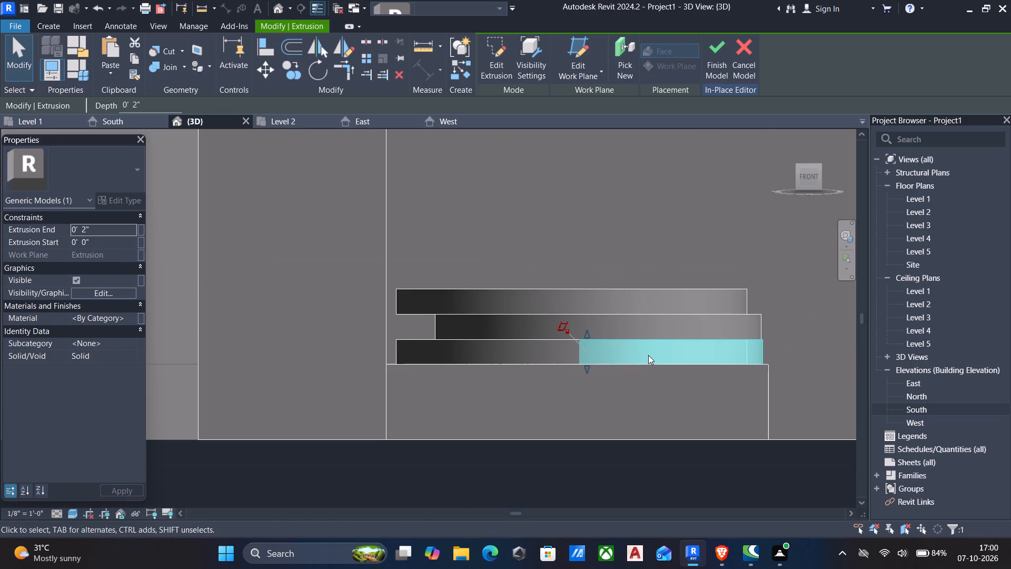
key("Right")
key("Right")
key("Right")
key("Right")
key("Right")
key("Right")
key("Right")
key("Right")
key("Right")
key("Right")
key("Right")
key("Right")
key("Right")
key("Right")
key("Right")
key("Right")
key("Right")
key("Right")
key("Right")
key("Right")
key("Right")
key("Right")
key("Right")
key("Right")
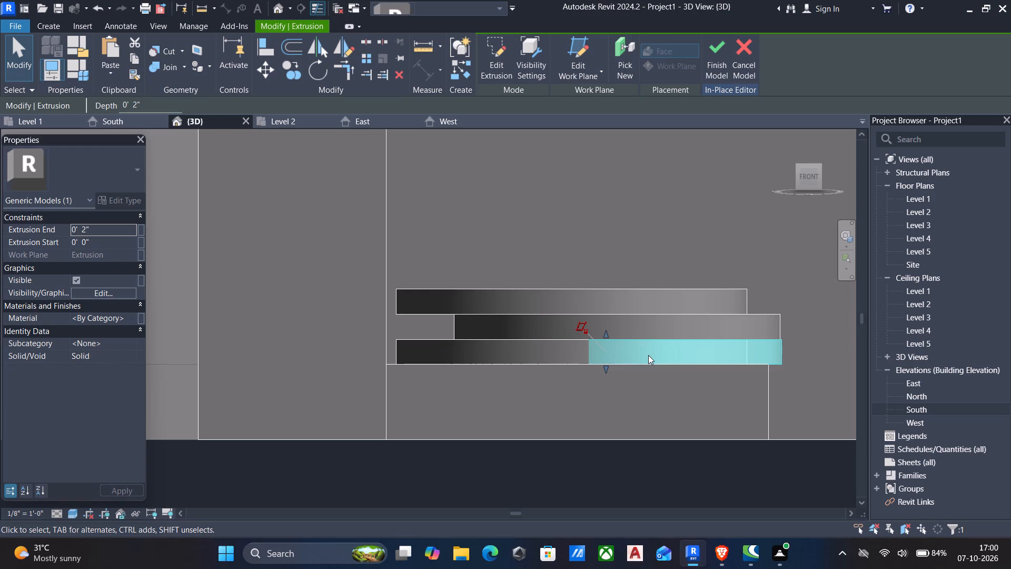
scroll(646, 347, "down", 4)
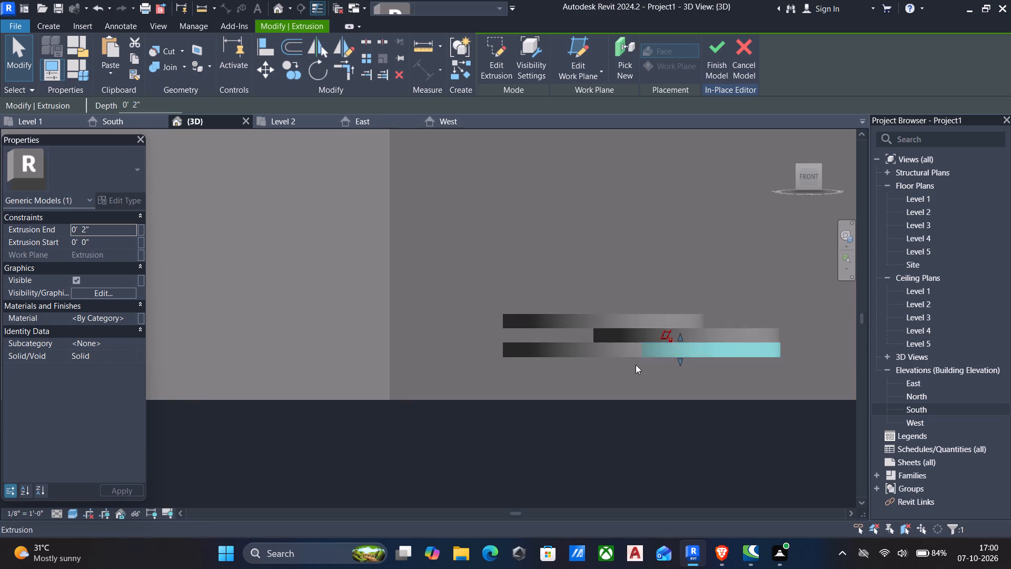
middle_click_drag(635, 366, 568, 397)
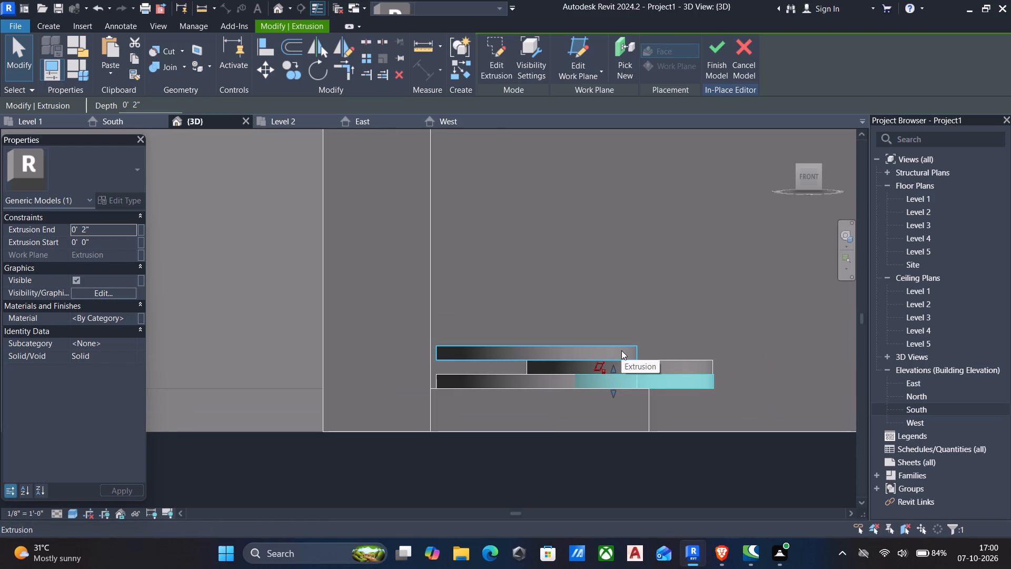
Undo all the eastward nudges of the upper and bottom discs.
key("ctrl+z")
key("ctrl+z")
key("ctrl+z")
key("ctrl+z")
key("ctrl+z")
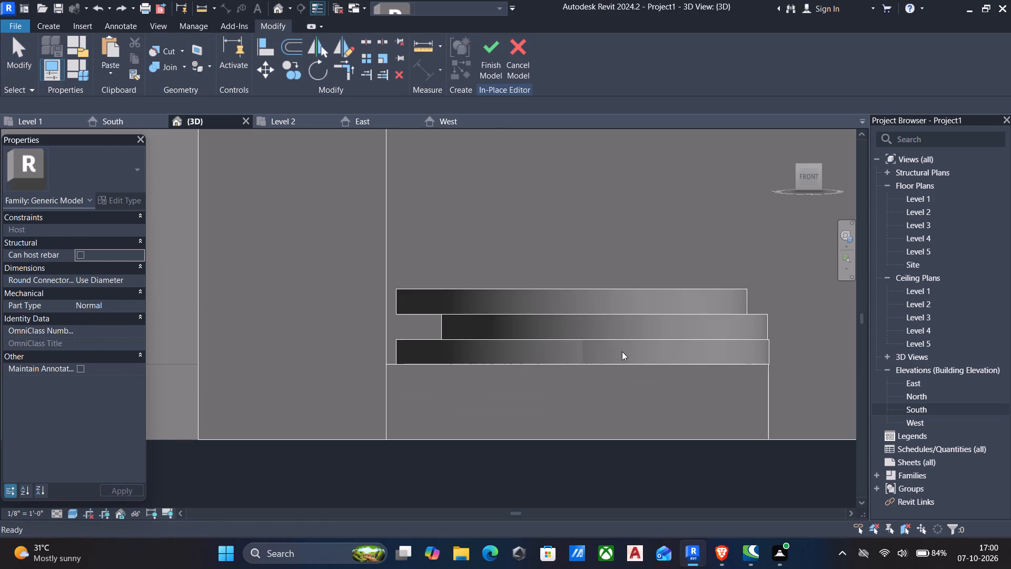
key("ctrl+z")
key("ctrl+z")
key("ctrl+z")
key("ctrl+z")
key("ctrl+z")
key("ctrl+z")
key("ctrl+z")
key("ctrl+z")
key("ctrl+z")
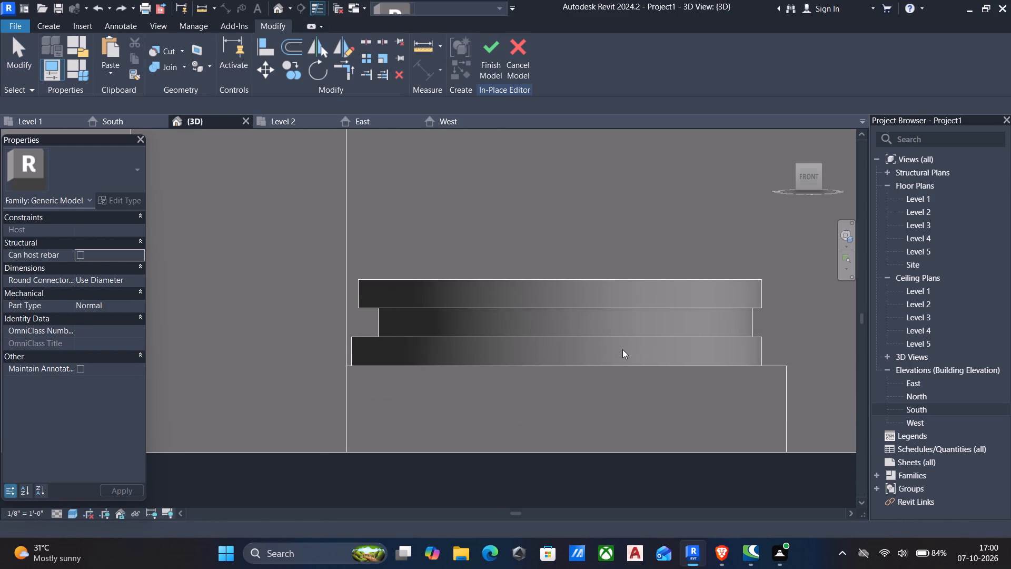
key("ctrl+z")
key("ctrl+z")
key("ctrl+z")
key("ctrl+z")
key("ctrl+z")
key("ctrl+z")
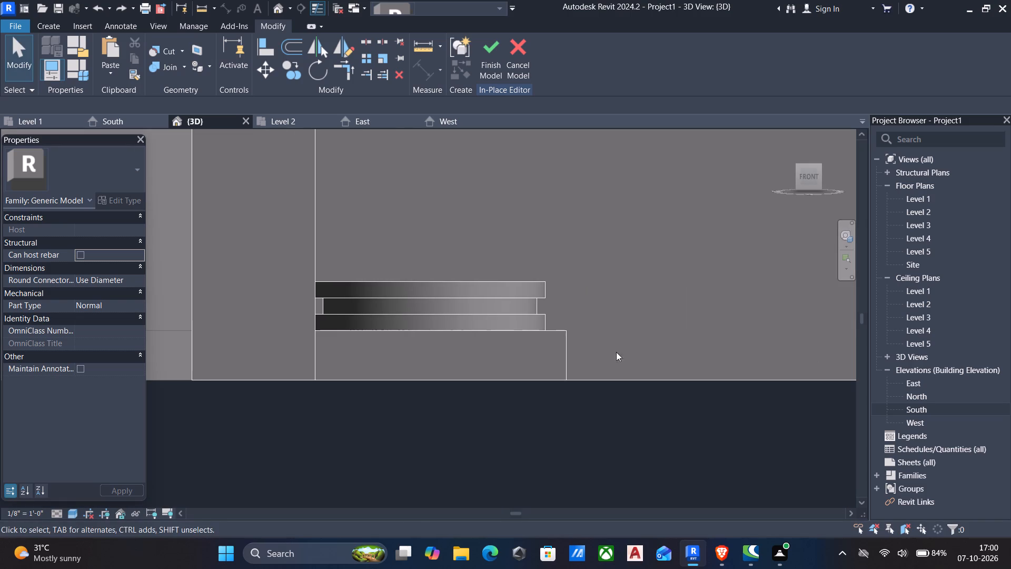
Finish the in-place generic model.
left_click(494, 52)
Open the in-place generic model containing the square base and stacked discs for editing.
scroll(485, 225, "down", 2)
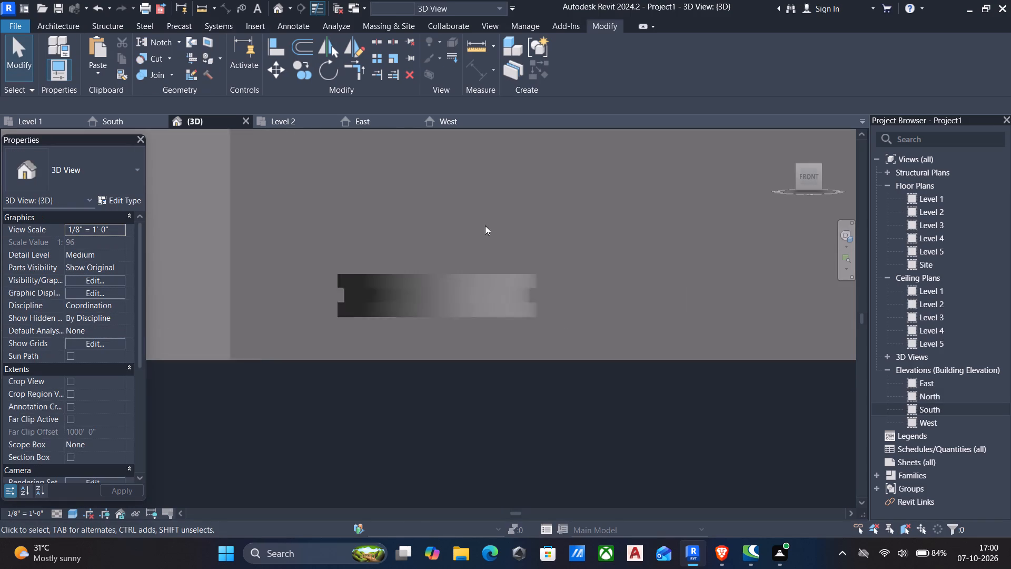
scroll(485, 225, "down", 2)
left_click(821, 167)
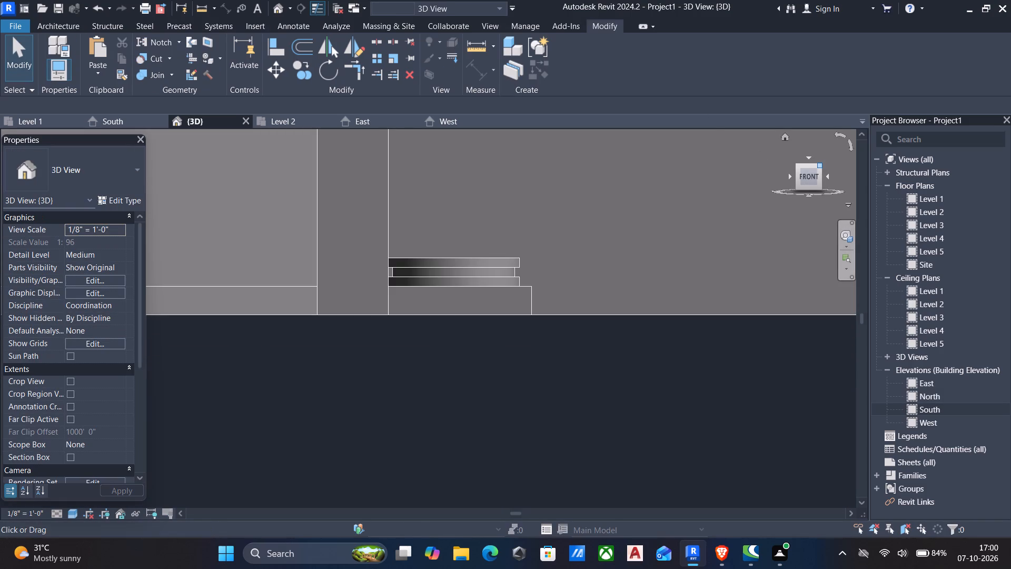
scroll(380, 385, "up", 5)
scroll(440, 319, "up", 6)
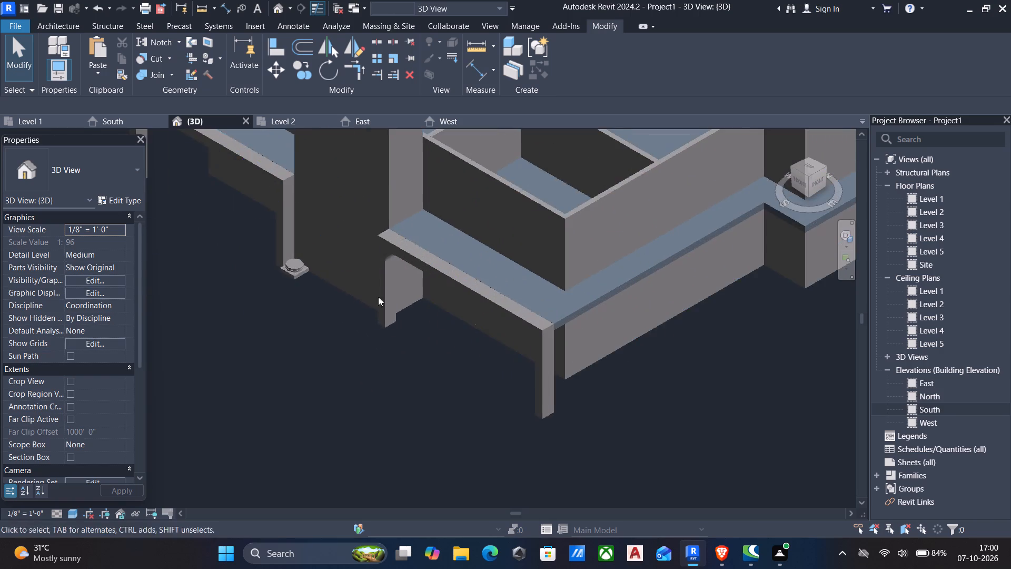
scroll(270, 293, "up", 6)
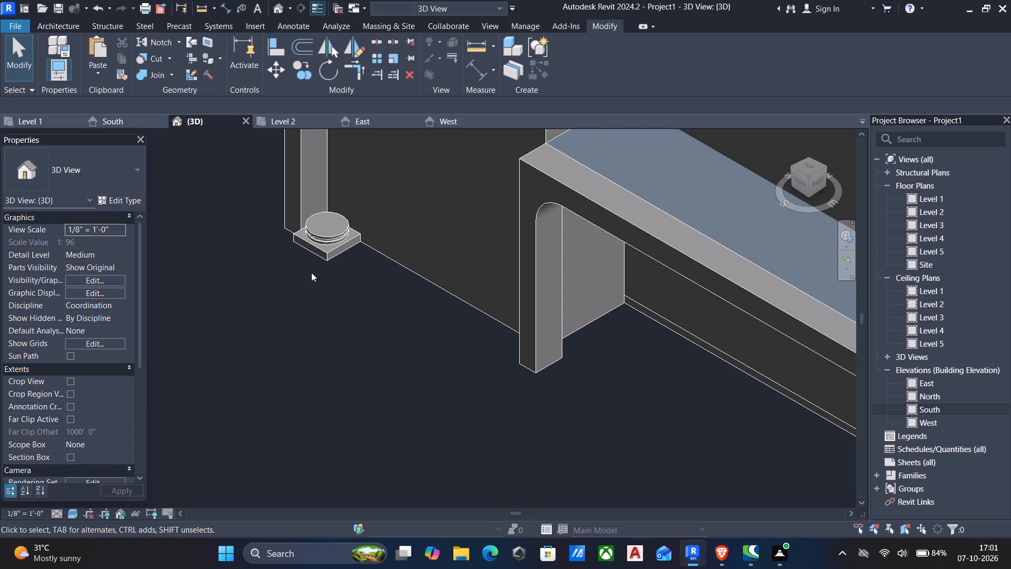
scroll(312, 272, "up", 5)
scroll(299, 232, "down", 4)
middle_click_drag(299, 243, 286, 373)
scroll(300, 358, "up", 4)
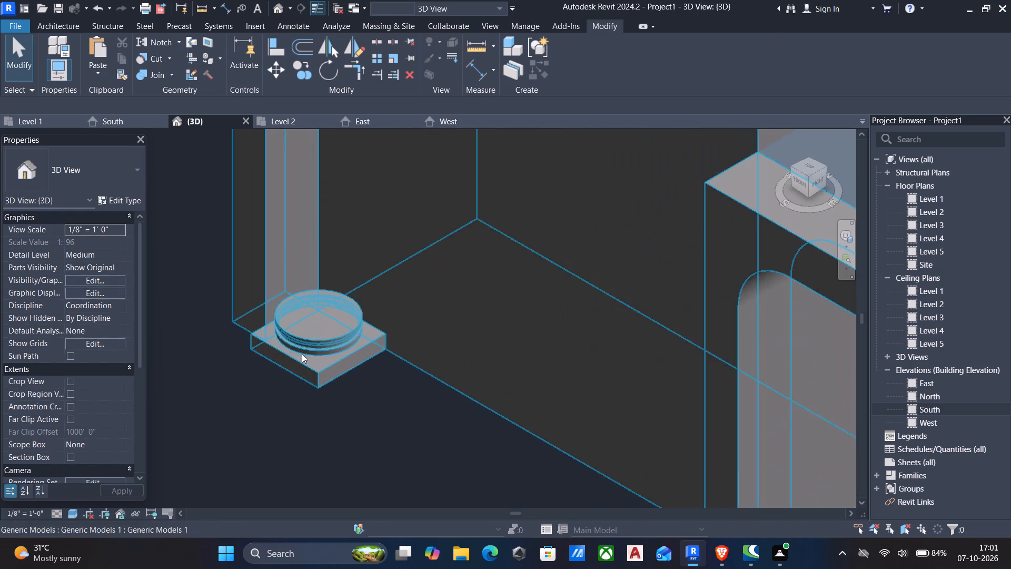
scroll(326, 340, "up", 1)
left_click(326, 340)
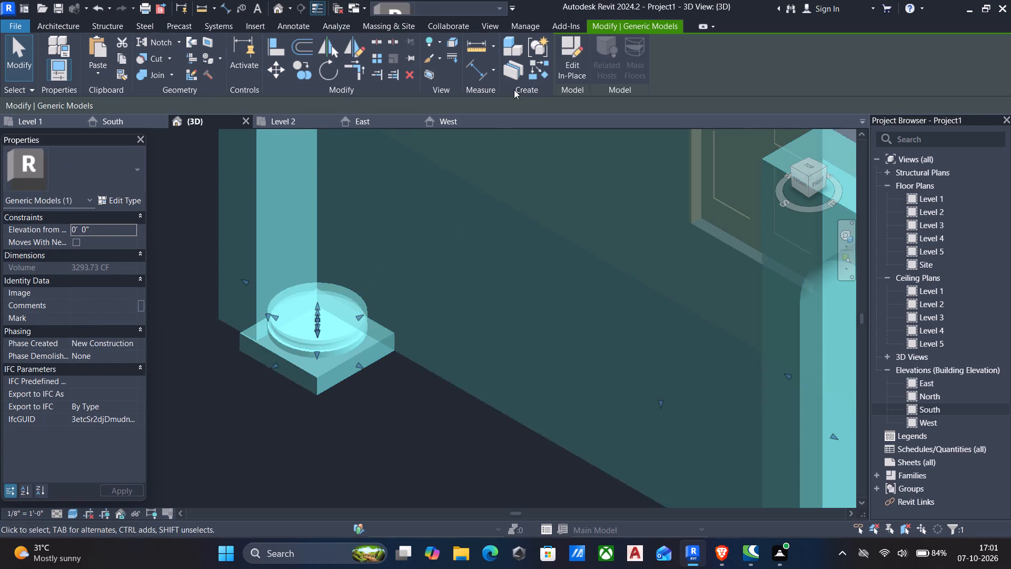
left_click(561, 61)
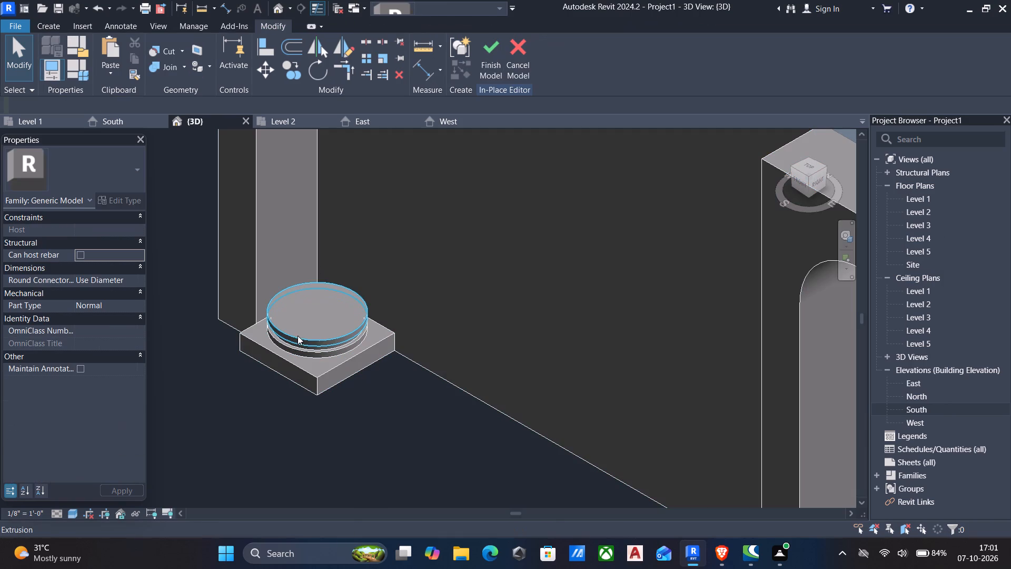
Start a new solid extrusion with its work plane on the top face of the uppermost disc.
left_click(51, 18)
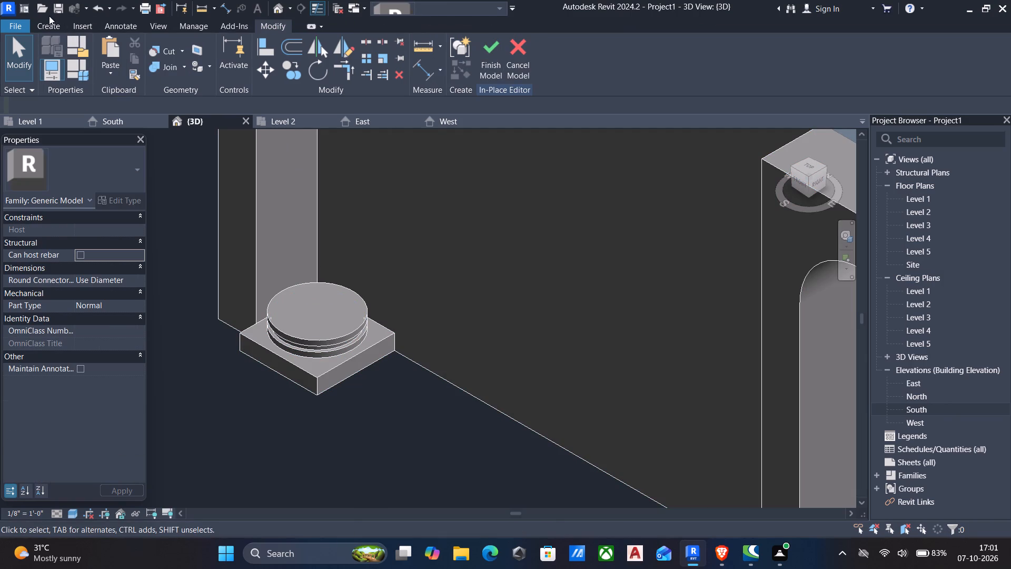
left_click(43, 23)
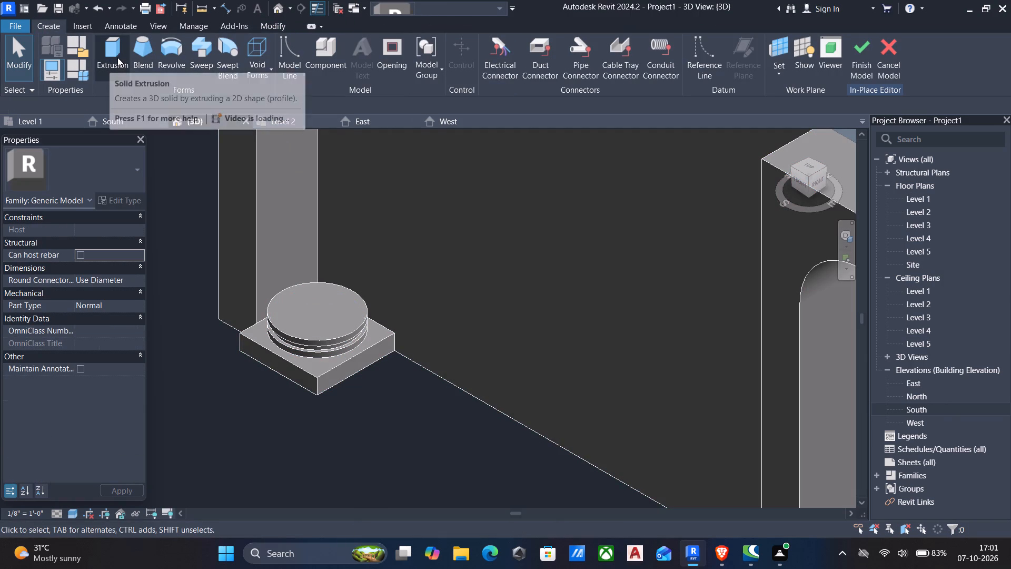
left_click(106, 54)
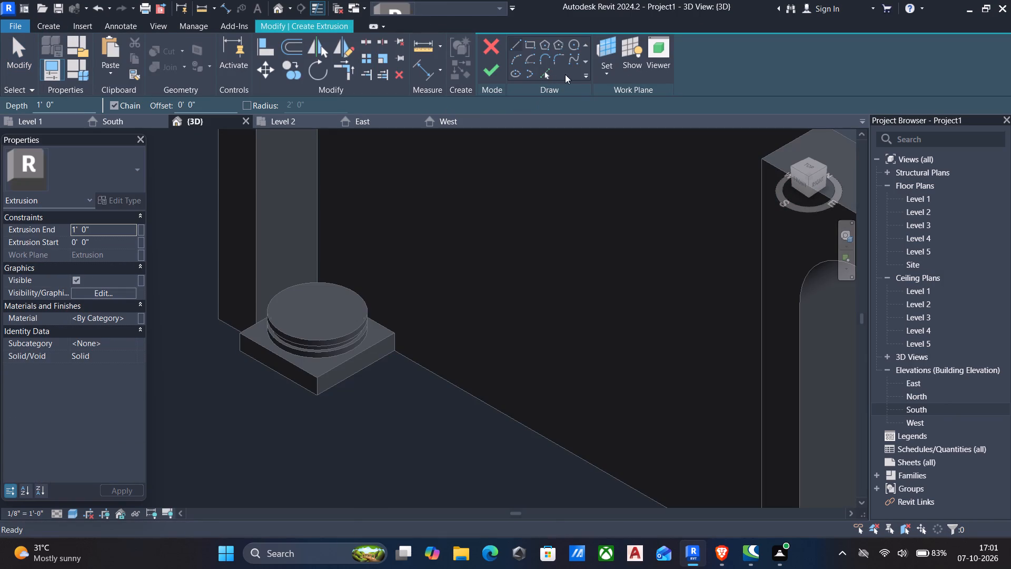
left_click(616, 72)
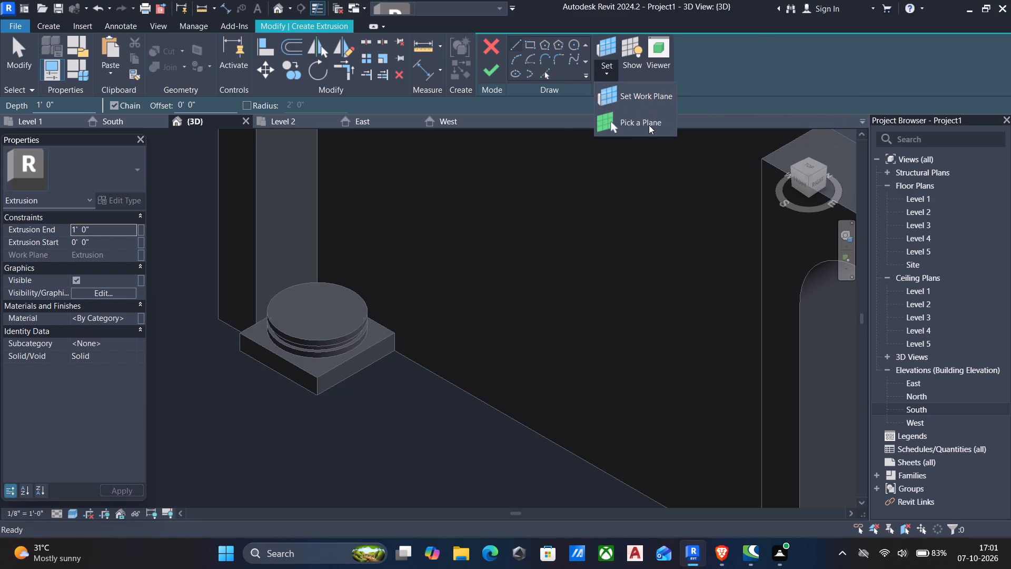
left_click(649, 125)
scroll(304, 345, "up", 4)
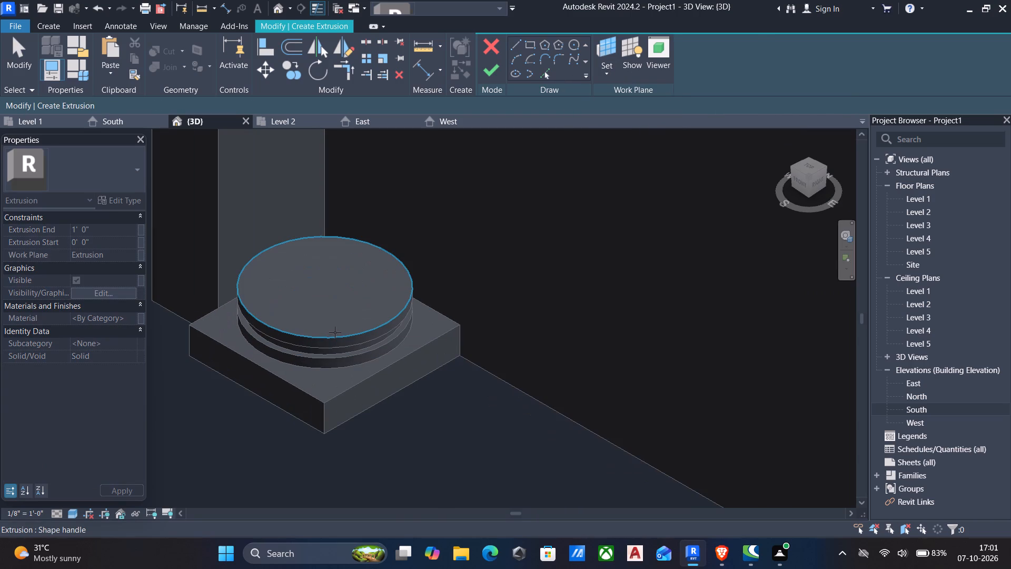
left_click(335, 332)
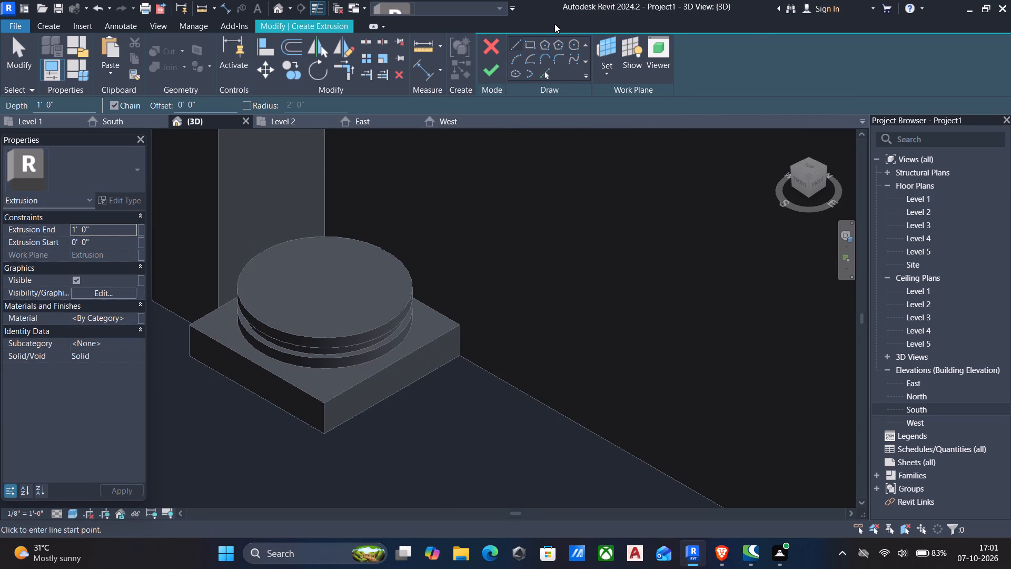
Switch the 3D view's visual style to Wireframe for sketching the circular profile.
left_click(571, 44)
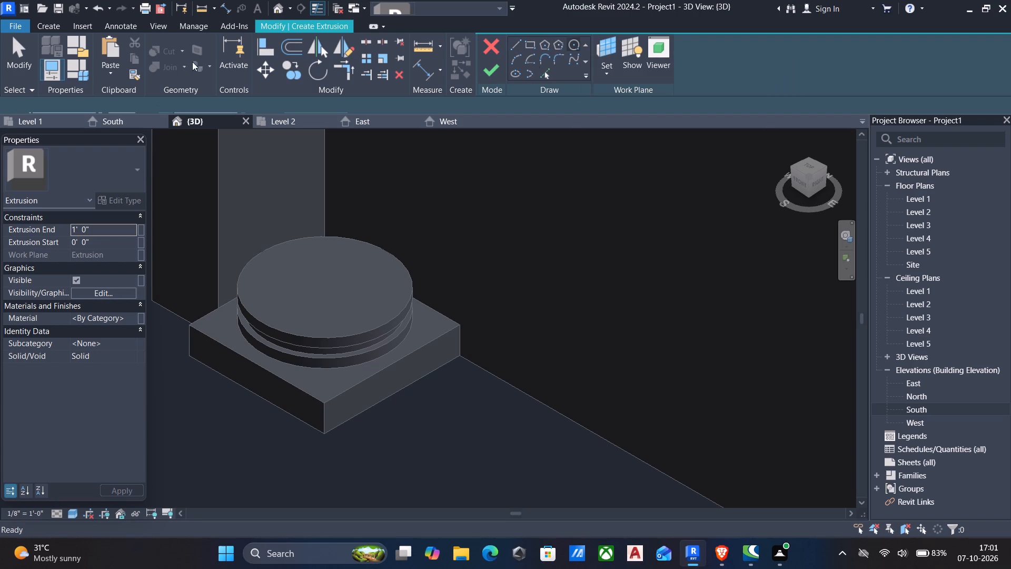
left_click(76, 514)
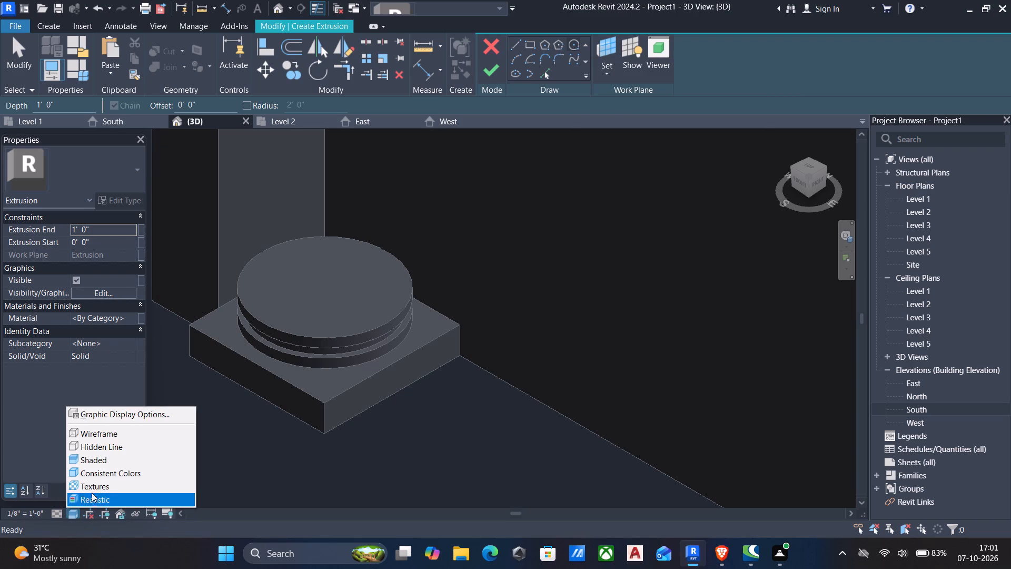
left_click(93, 430)
scroll(341, 362, "up", 4)
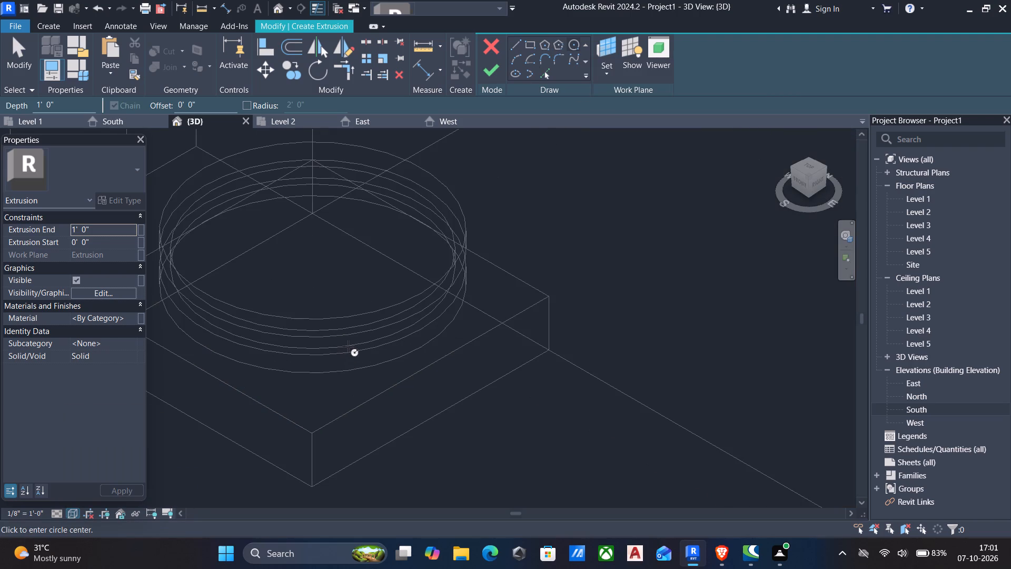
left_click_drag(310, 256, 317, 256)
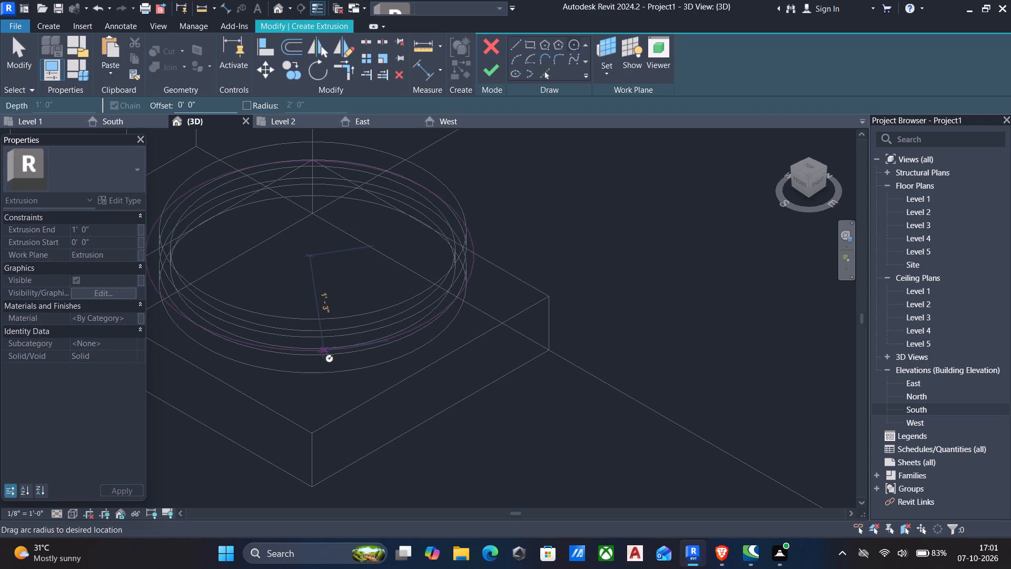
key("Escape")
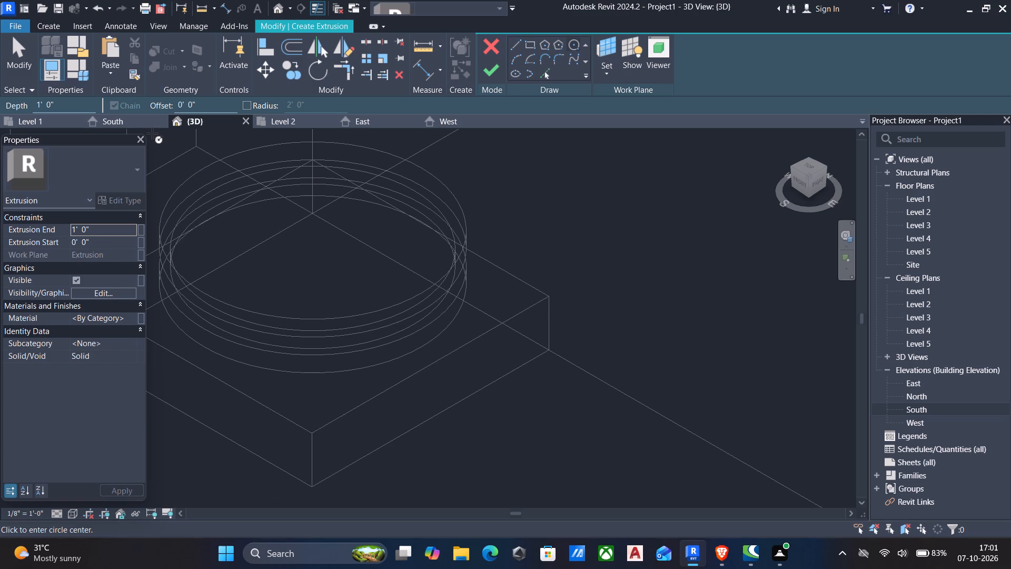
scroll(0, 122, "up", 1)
Sketch a full circular profile by picking both halves of the top disc's edge with a 2" inward offset.
left_click_drag(224, 102, 0, 87)
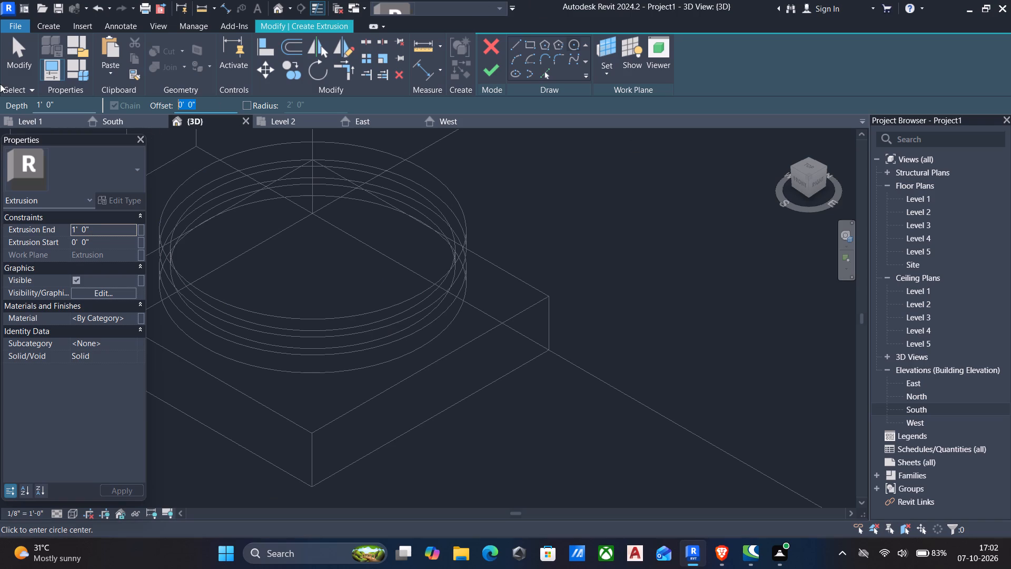
type("2\"")
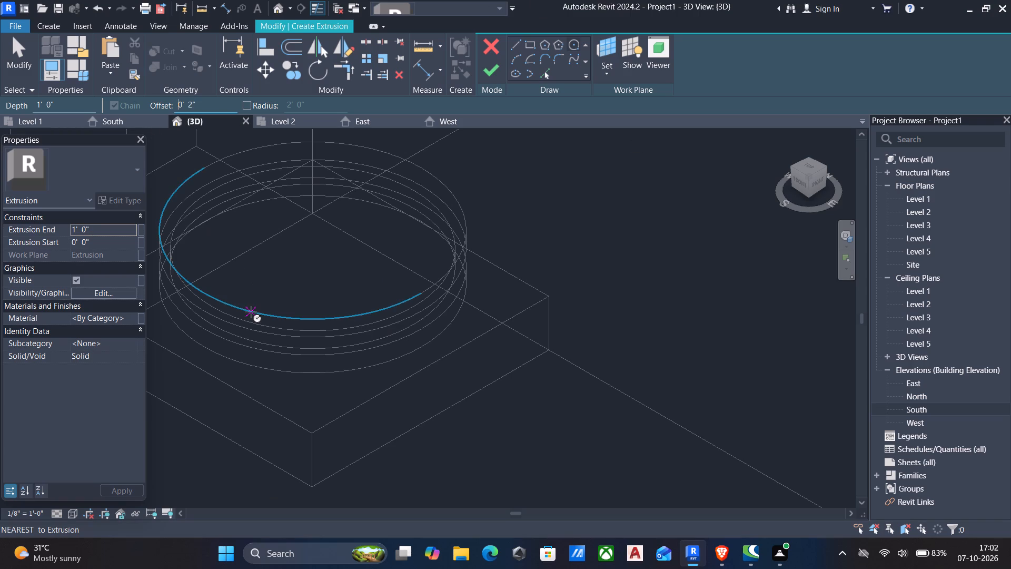
key("Return")
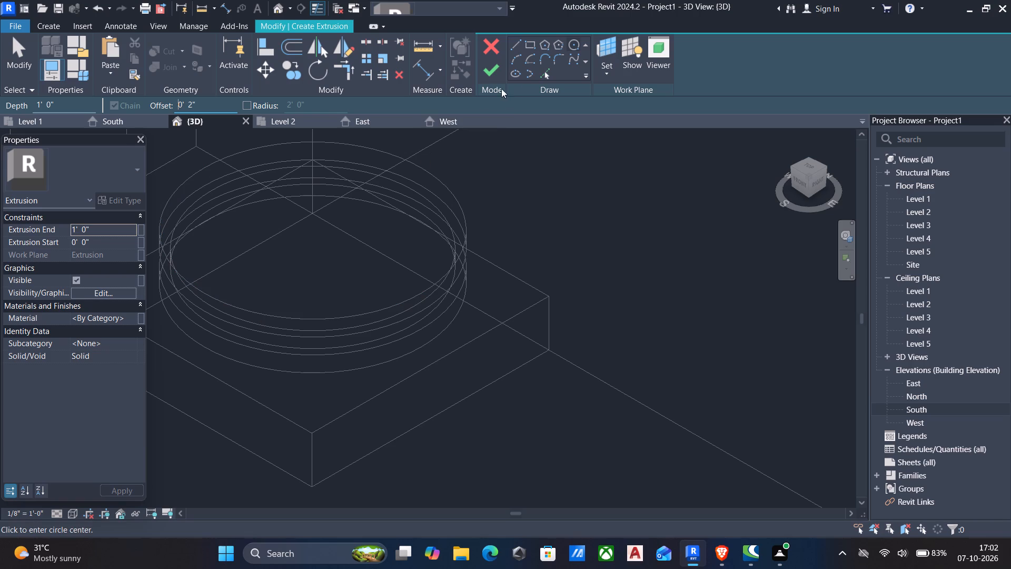
left_click(538, 75)
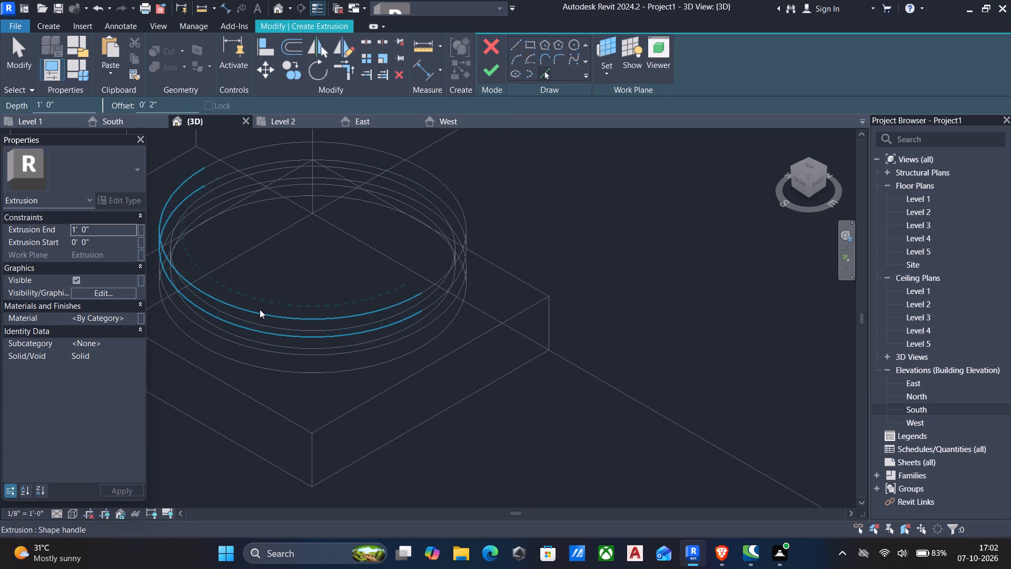
left_click(260, 309)
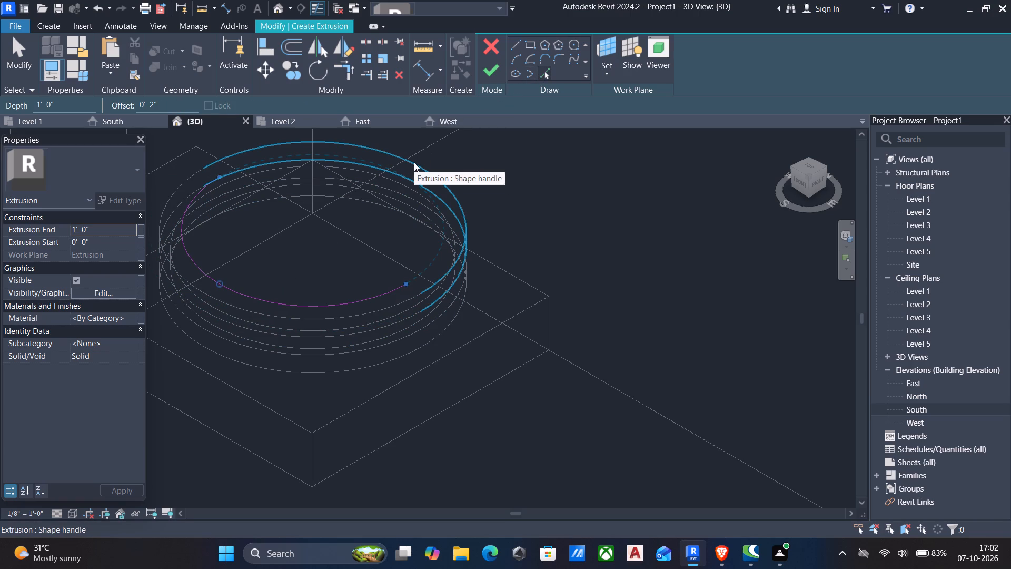
left_click(414, 162)
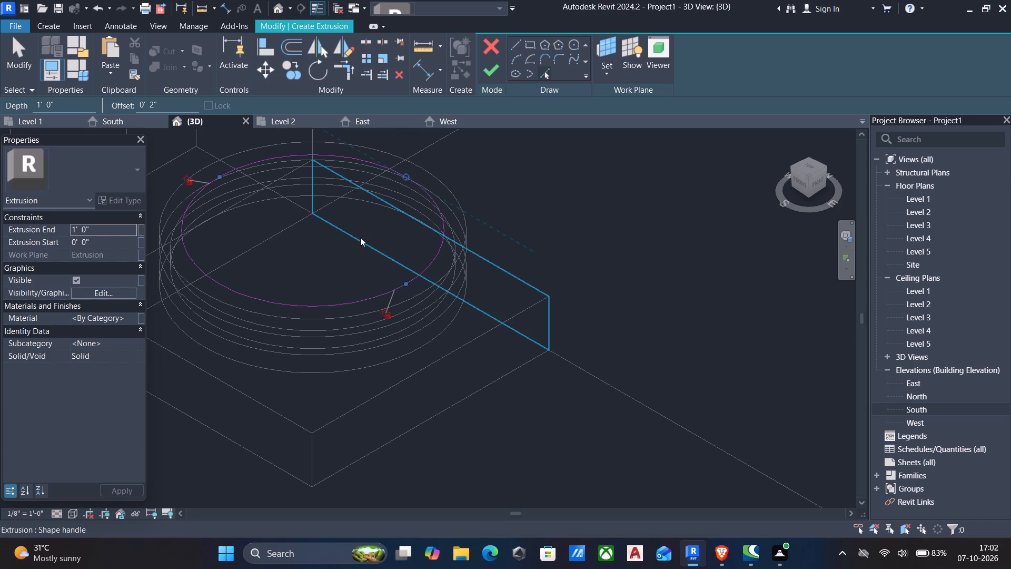
scroll(367, 253, "down", 1)
middle_click_drag(368, 254, 297, 203)
key("Escape")
scroll(34, 125, "down", 3)
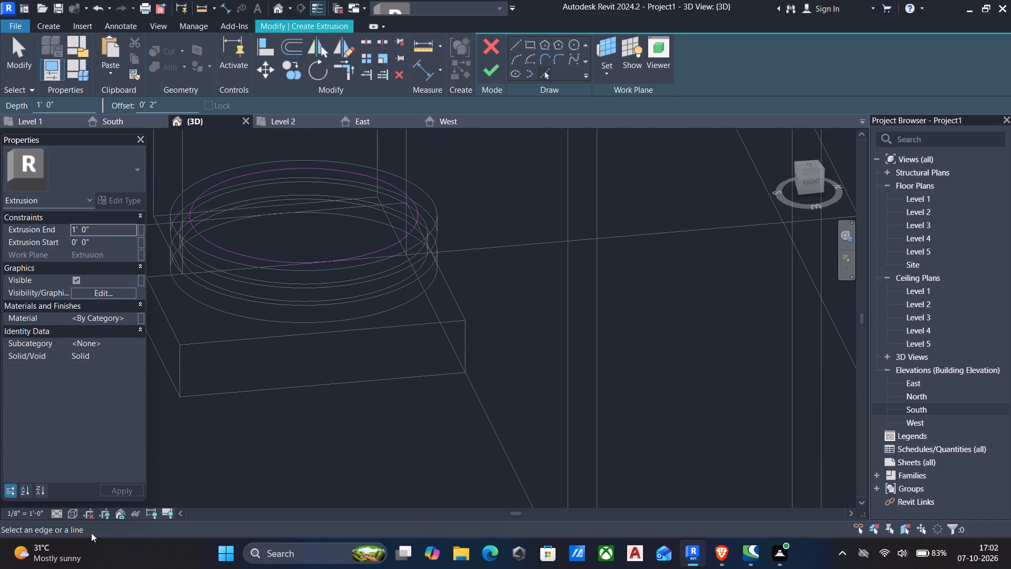
Return the view to the Shaded style and finish the circular extrusion with a 1' 0" depth.
left_click(71, 510)
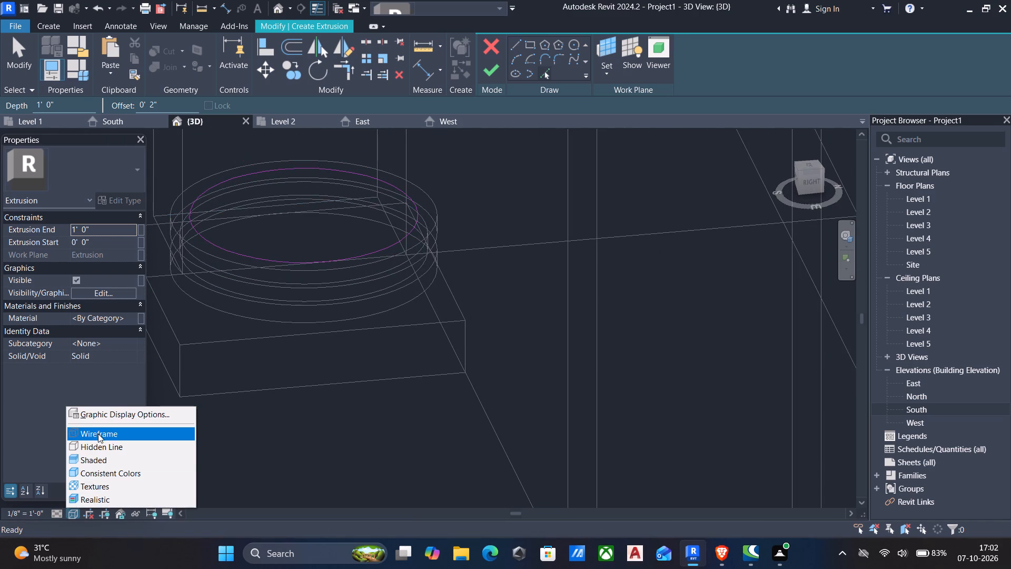
left_click(98, 456)
scroll(207, 278, "down", 4)
middle_click_drag(218, 294, 242, 367)
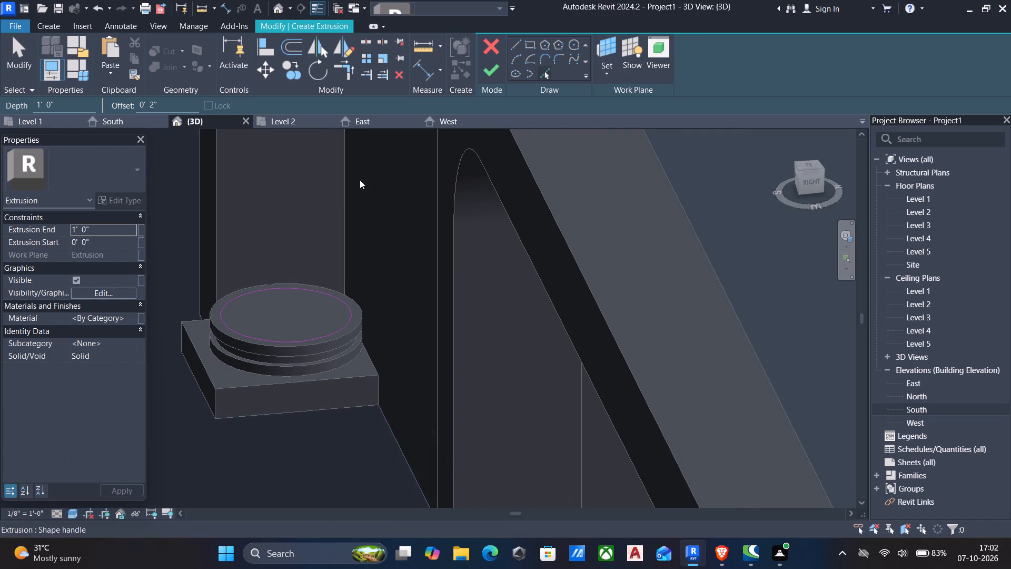
left_click(484, 67)
Stretch the round column shaft upward to about 14' 8", past the tops of the side frames.
scroll(423, 166, "down", 3)
middle_click_drag(409, 261, 419, 292)
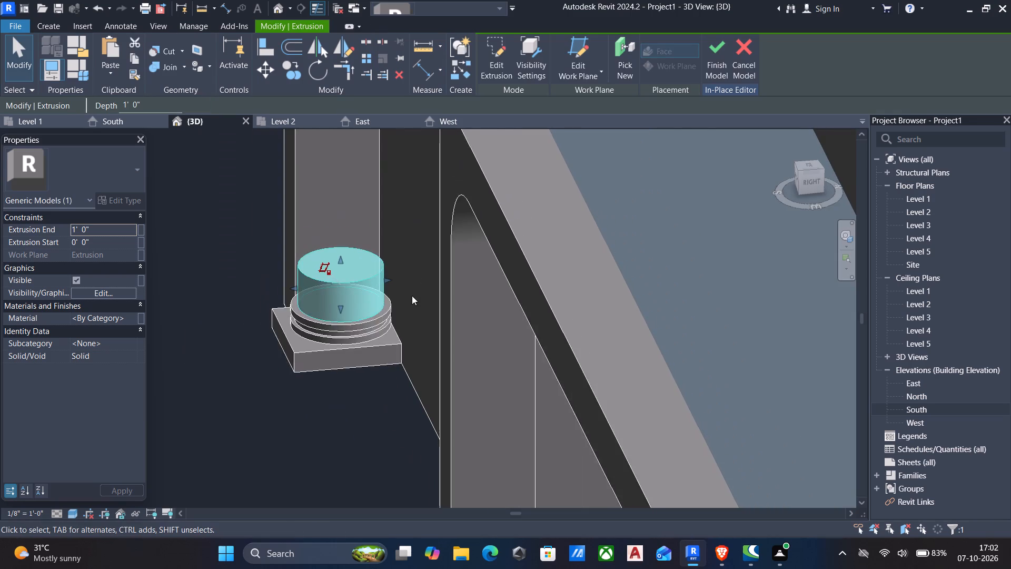
scroll(410, 310, "down", 4)
middle_click_drag(410, 326, 504, 301)
scroll(497, 303, "down", 2)
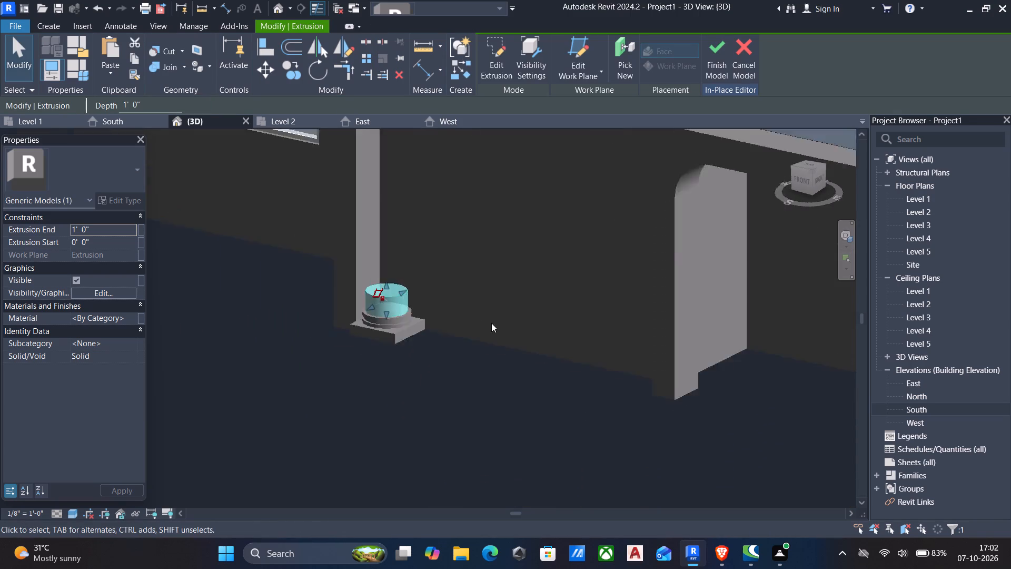
scroll(491, 323, "down", 2)
middle_click_drag(491, 330, 552, 314)
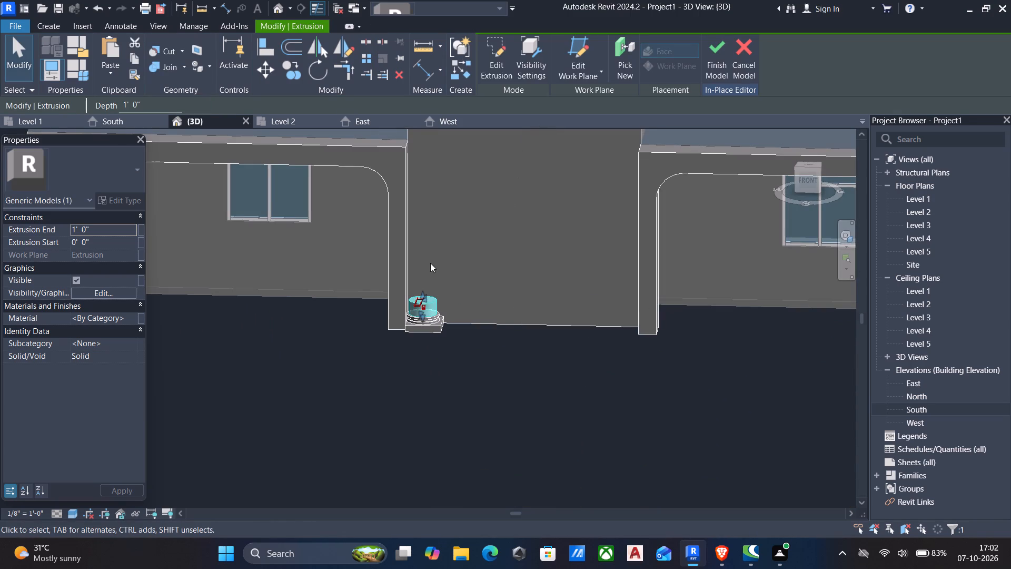
scroll(430, 263, "down", 4)
middle_click_drag(436, 269, 372, 364)
scroll(344, 376, "up", 5)
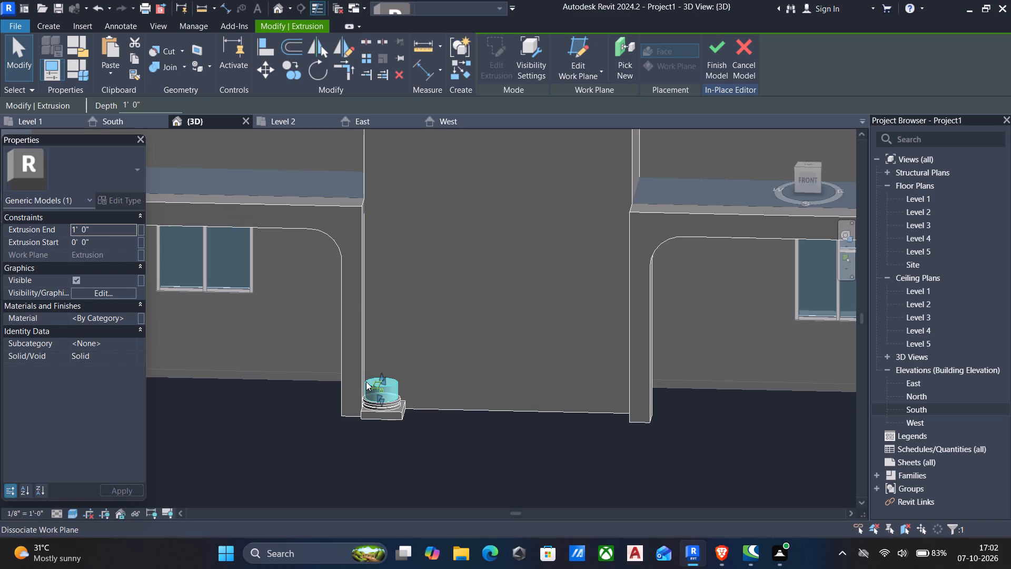
scroll(369, 387, "up", 2)
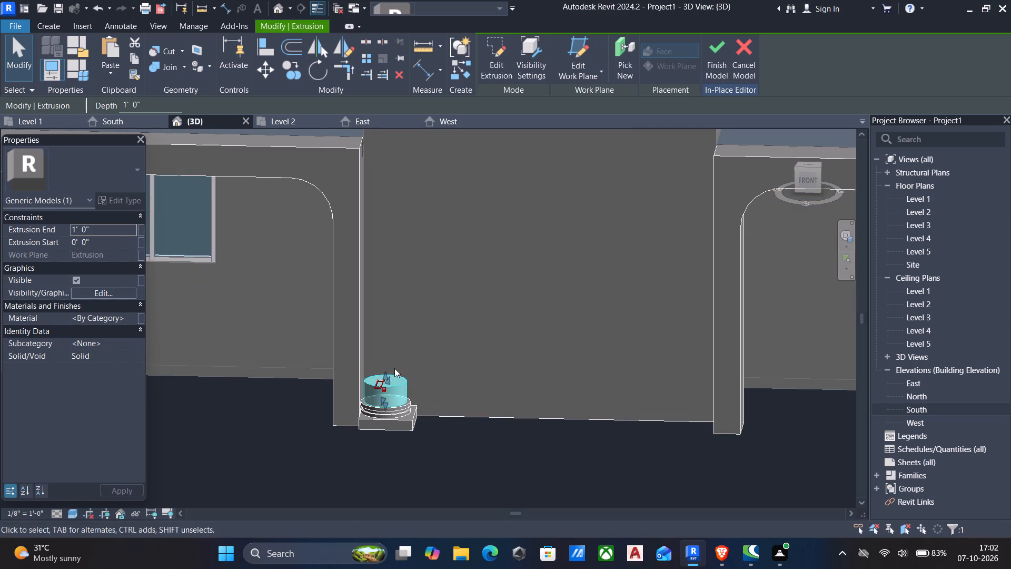
scroll(394, 369, "up", 10)
left_click_drag(374, 398, 374, 397)
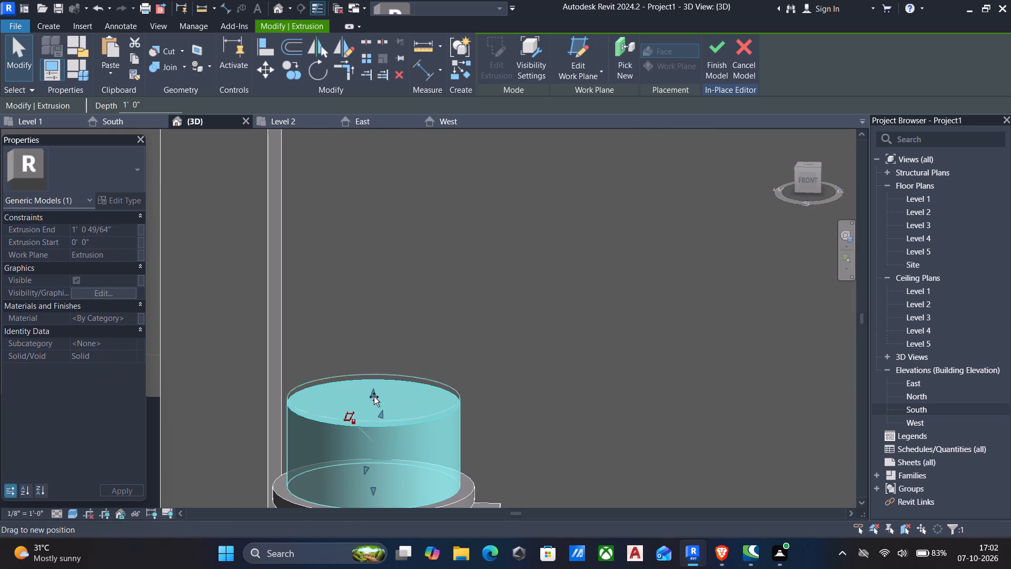
left_click_drag(374, 397, 391, 250)
scroll(382, 197, "down", 5)
middle_click_drag(382, 197, 382, 386)
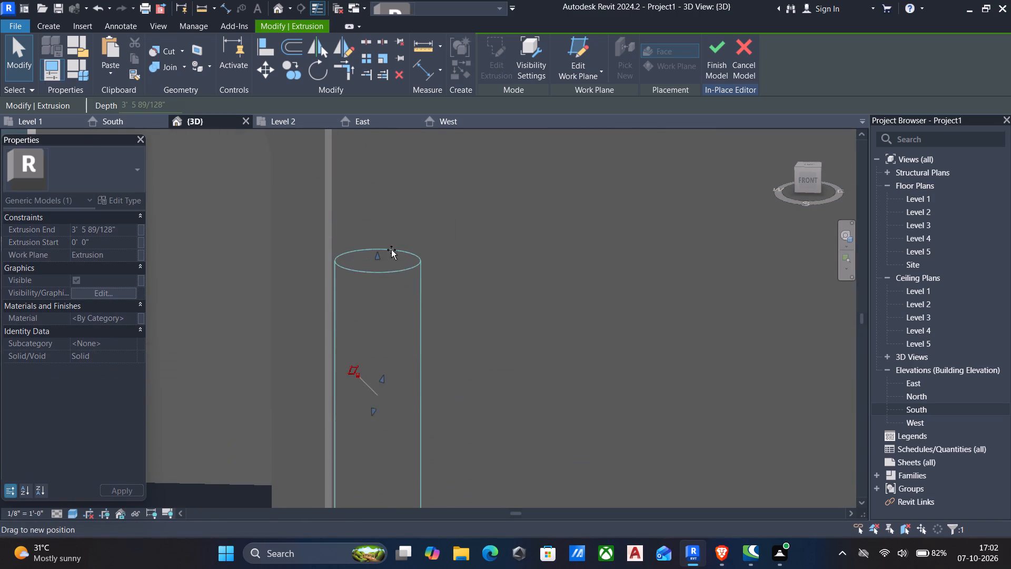
left_click_drag(391, 250, 403, 238)
scroll(397, 357, "down", 3)
middle_click_drag(406, 311, 403, 416)
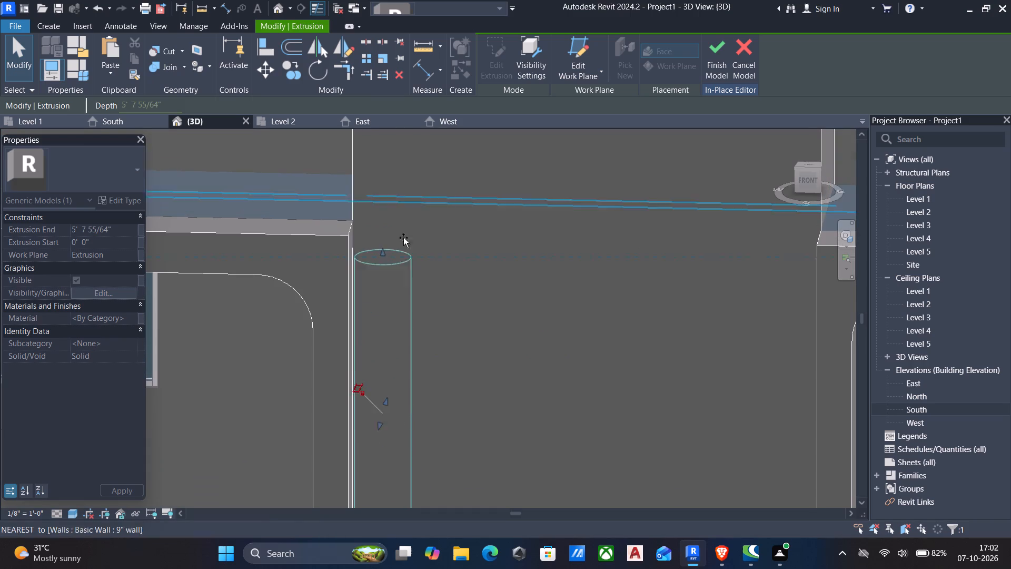
left_click_drag(403, 238, 392, 171)
key("Escape")
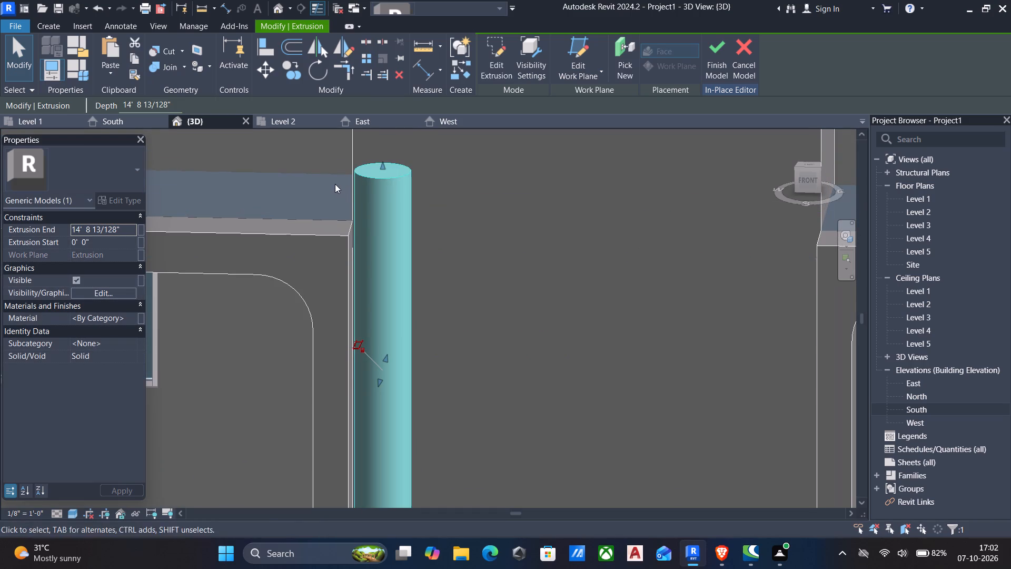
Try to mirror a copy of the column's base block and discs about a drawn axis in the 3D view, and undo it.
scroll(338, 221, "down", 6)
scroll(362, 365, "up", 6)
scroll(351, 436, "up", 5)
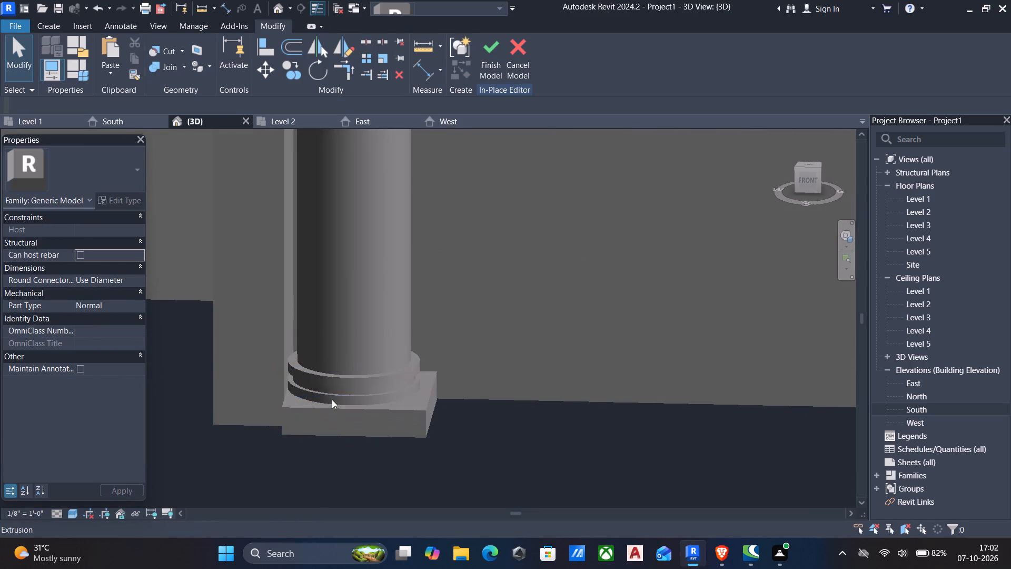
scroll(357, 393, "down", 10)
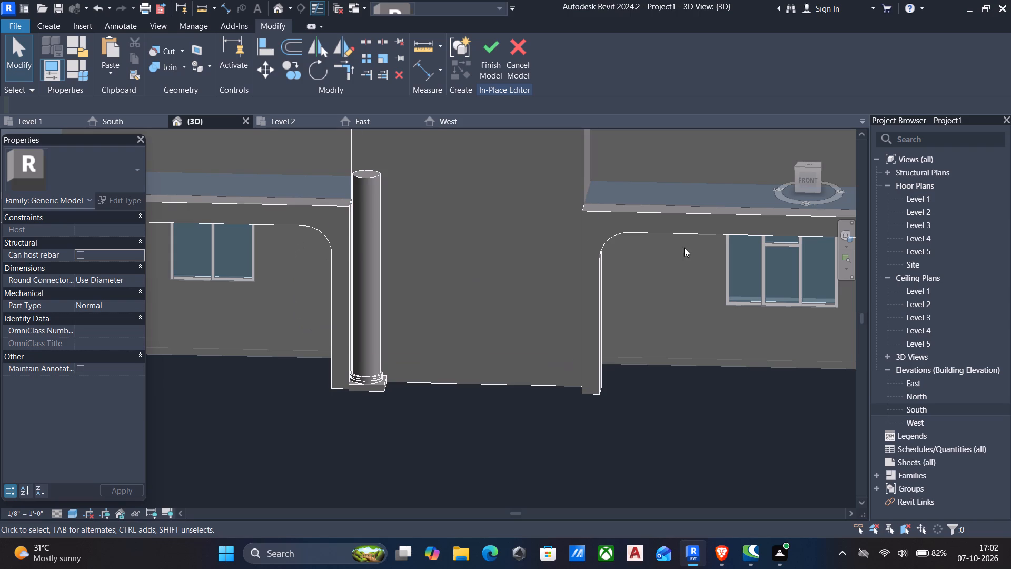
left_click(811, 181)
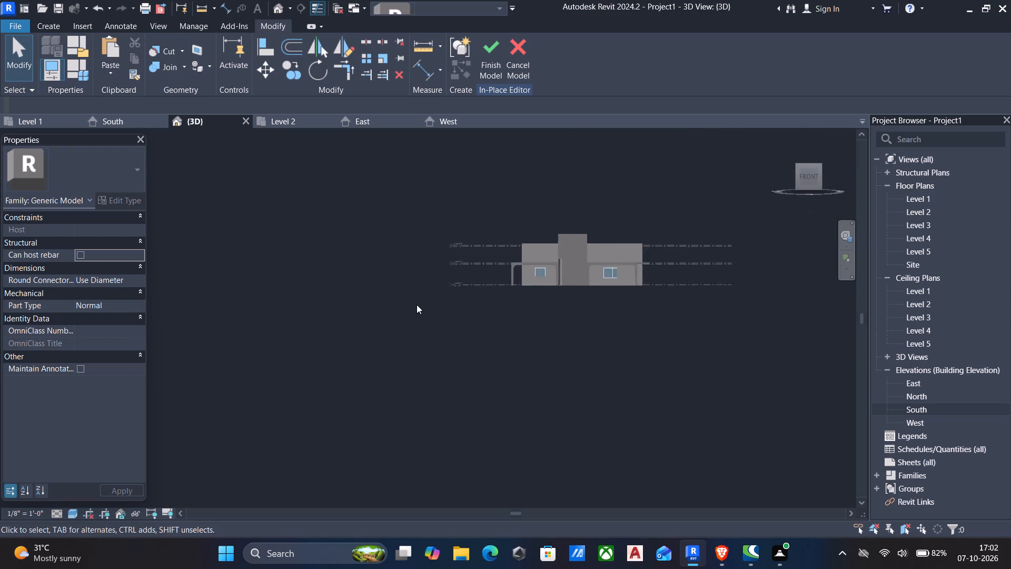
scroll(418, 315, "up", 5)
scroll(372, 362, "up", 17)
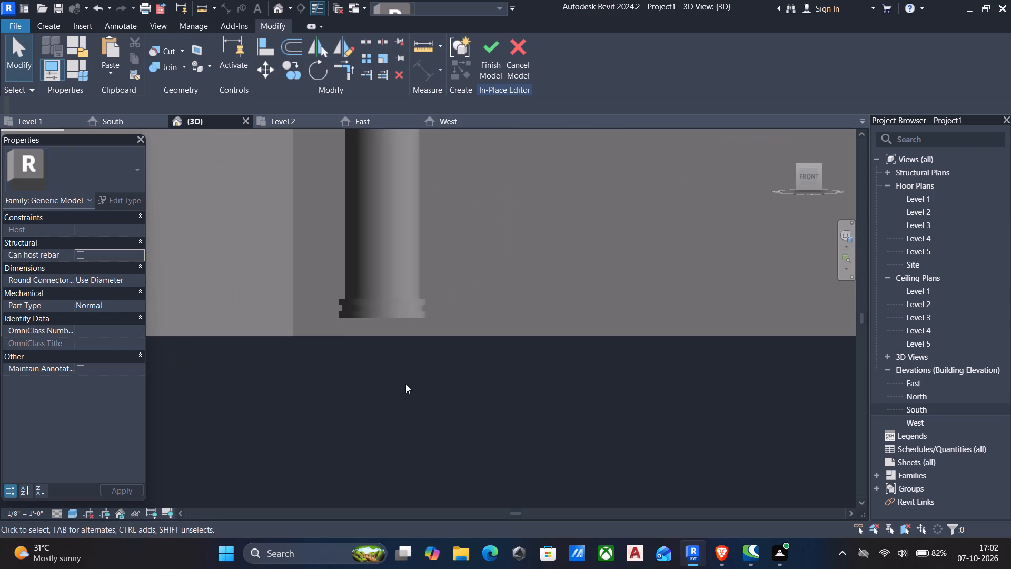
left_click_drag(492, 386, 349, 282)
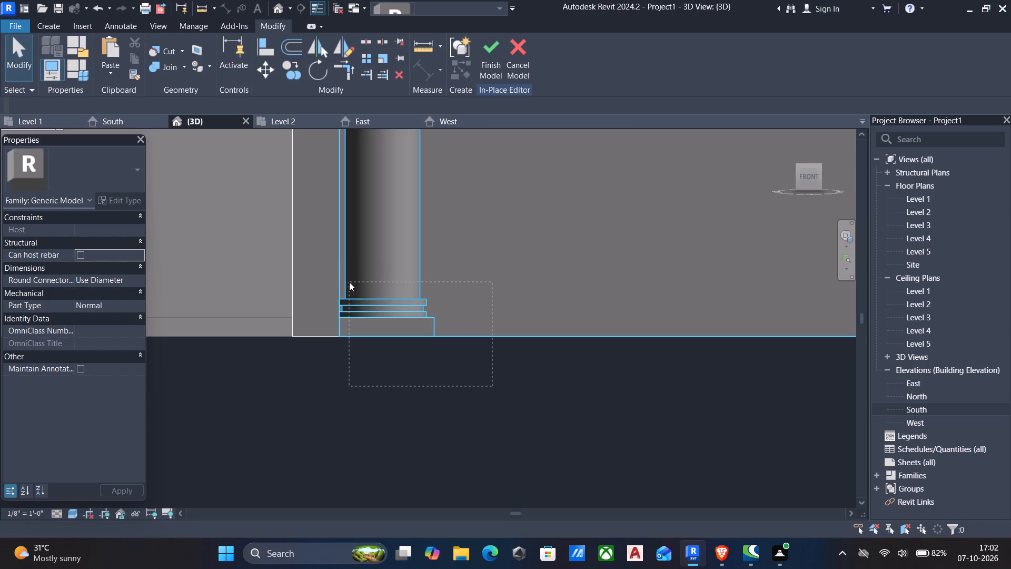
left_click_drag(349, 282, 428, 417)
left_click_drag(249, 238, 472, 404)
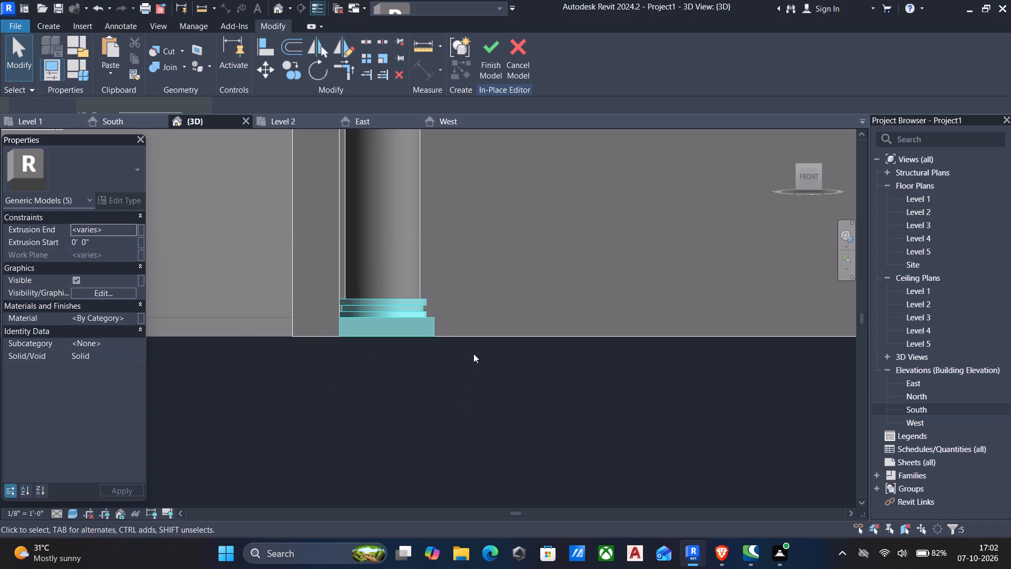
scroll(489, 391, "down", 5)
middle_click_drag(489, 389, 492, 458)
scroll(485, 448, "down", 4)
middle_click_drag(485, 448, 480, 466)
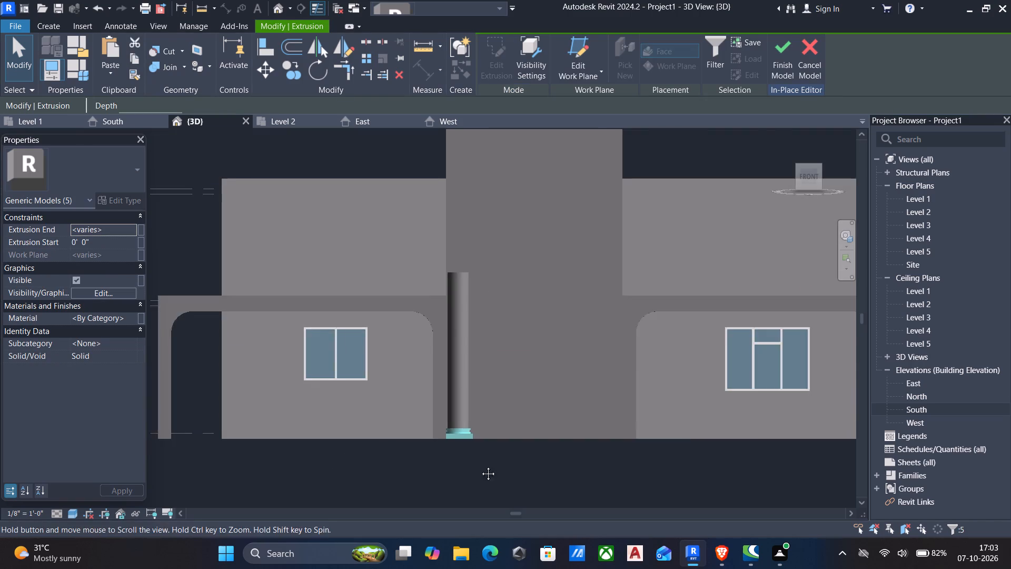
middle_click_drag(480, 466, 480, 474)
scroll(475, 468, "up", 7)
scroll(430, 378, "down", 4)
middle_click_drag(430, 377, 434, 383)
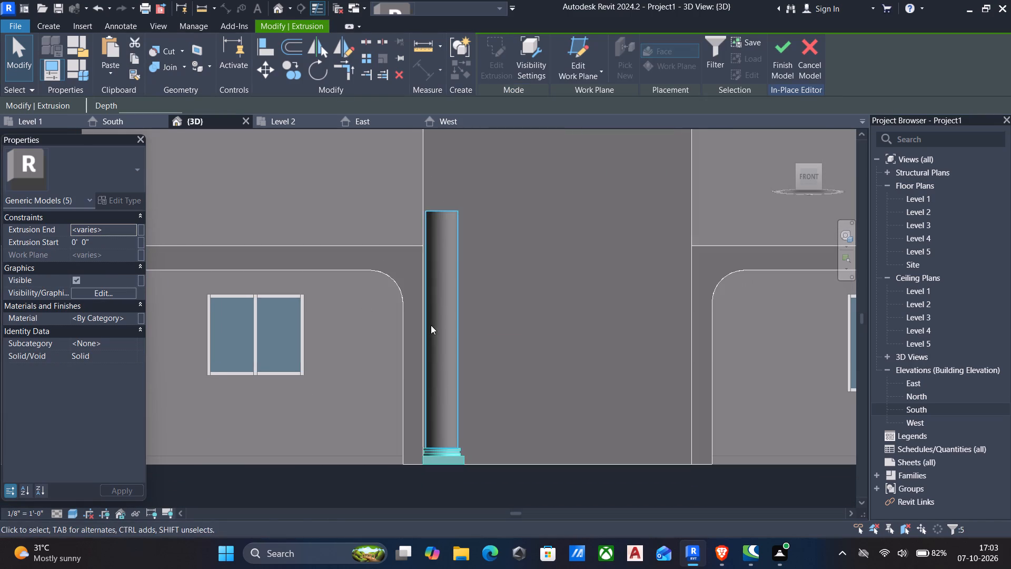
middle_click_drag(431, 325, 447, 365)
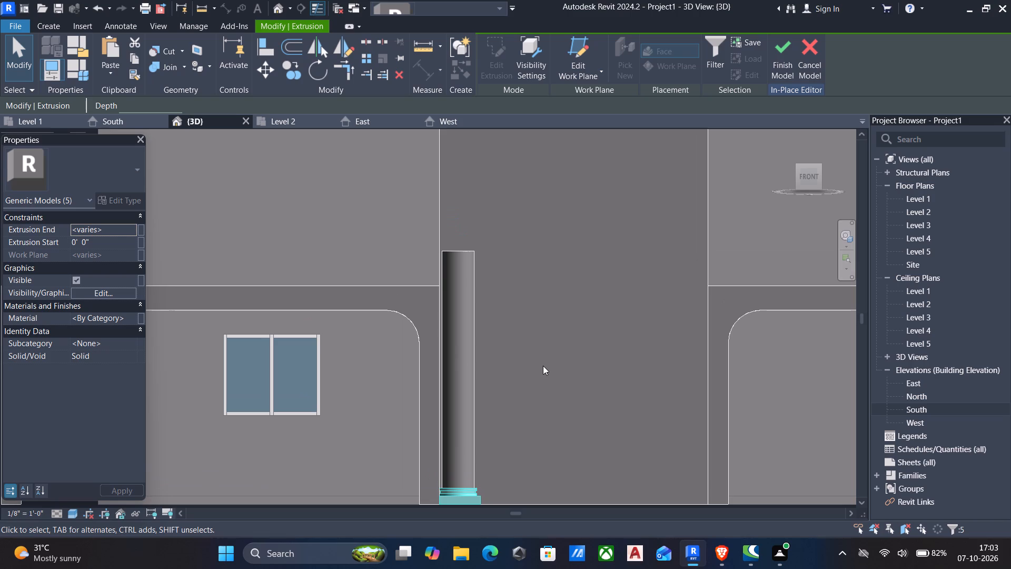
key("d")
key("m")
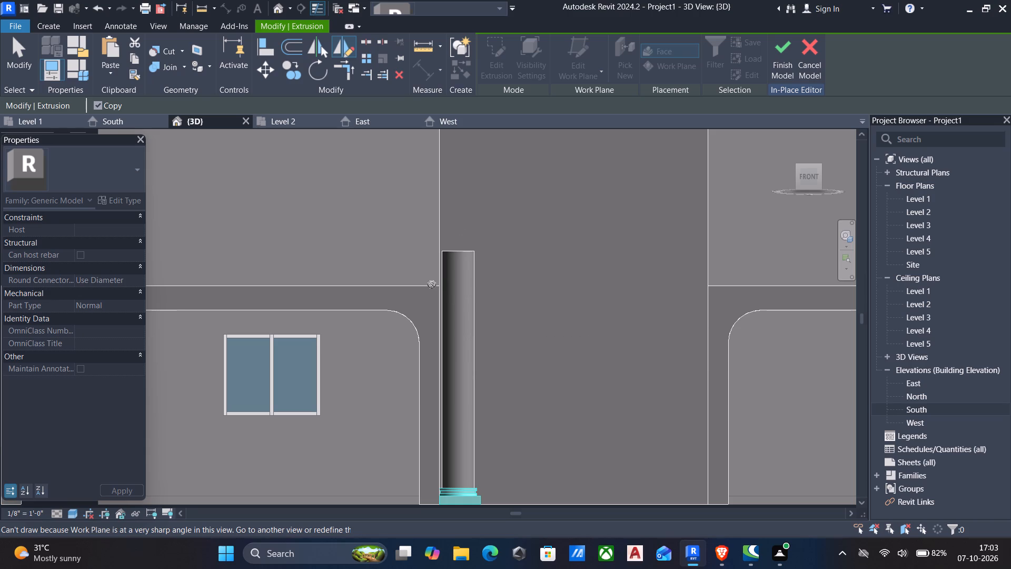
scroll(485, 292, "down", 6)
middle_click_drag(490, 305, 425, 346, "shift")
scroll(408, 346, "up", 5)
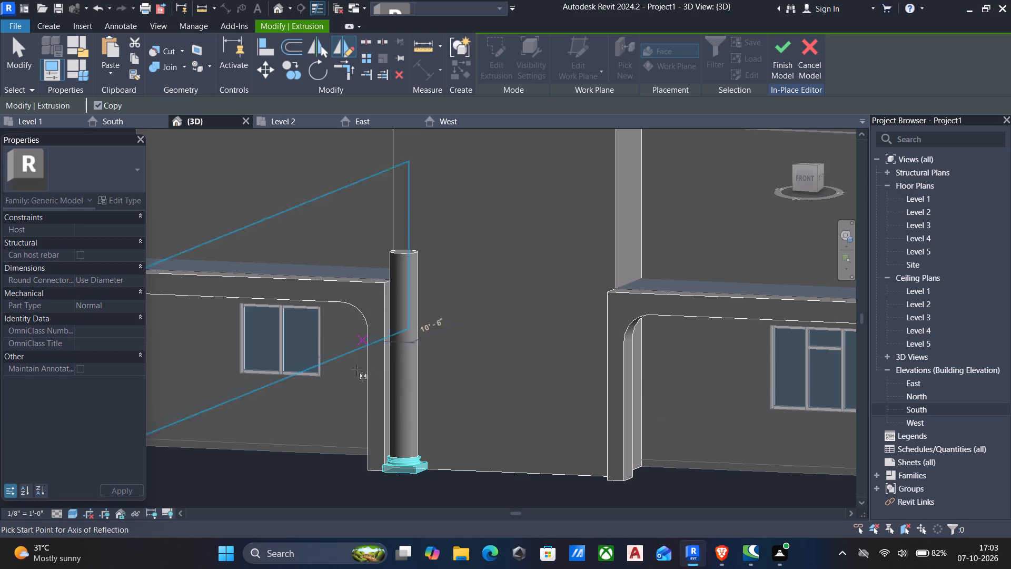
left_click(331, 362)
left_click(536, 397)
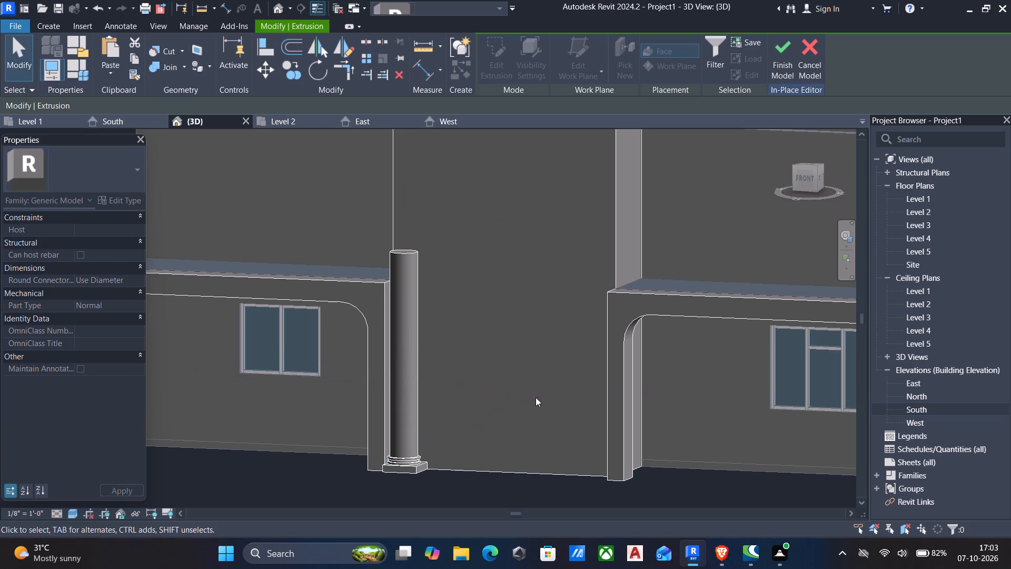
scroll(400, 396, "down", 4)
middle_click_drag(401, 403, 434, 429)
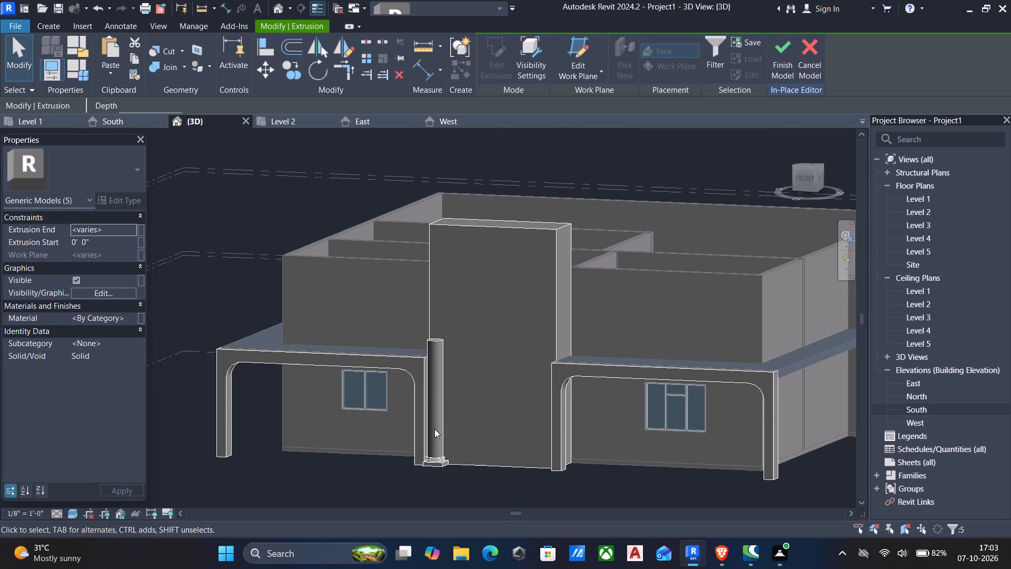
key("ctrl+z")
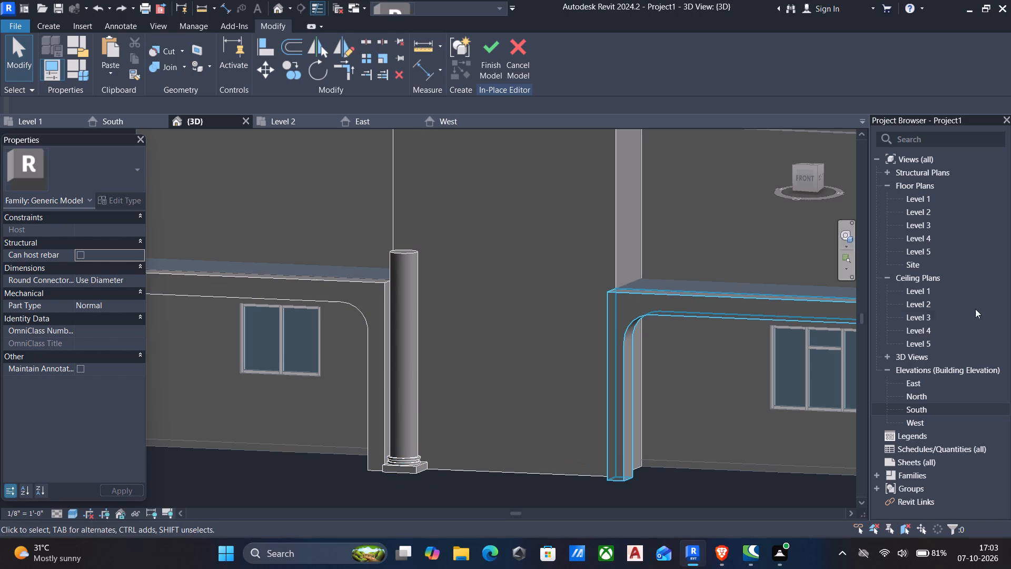
In the South elevation, mirror a copy of the column's base block and discs about a horizontal axis slightly below the shaft's mid-height.
double_click(939, 413)
scroll(340, 347, "down", 4)
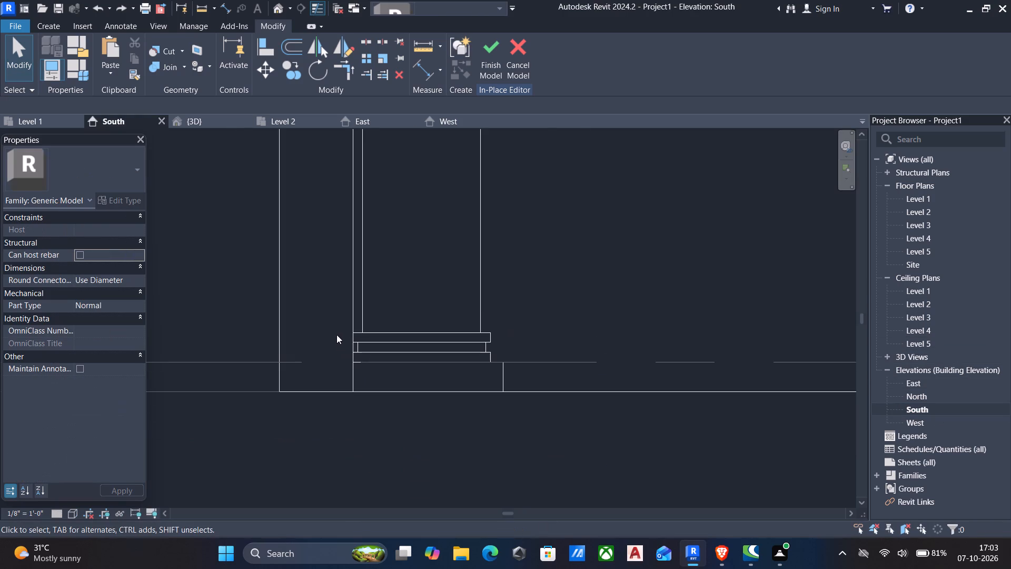
left_click_drag(306, 310, 539, 447)
scroll(528, 415, "down", 4)
middle_click_drag(528, 419, 528, 455)
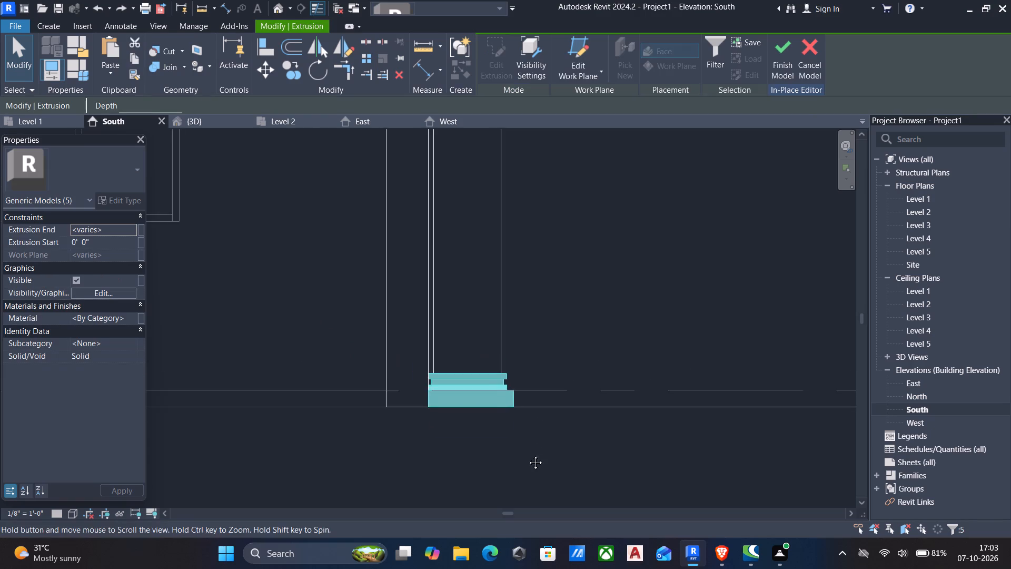
middle_click_drag(528, 455, 528, 513)
scroll(499, 494, "down", 5)
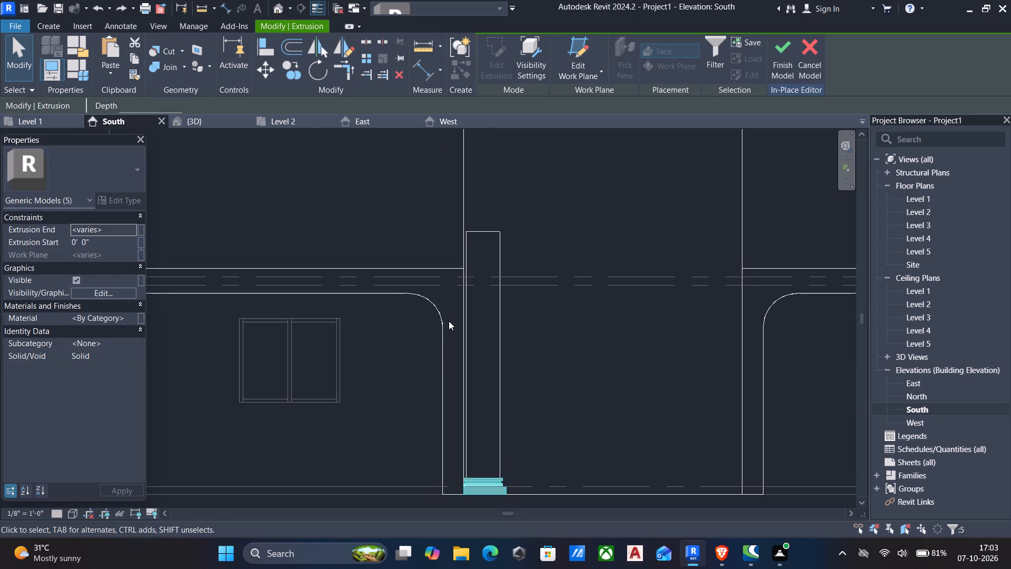
key("d")
key("m")
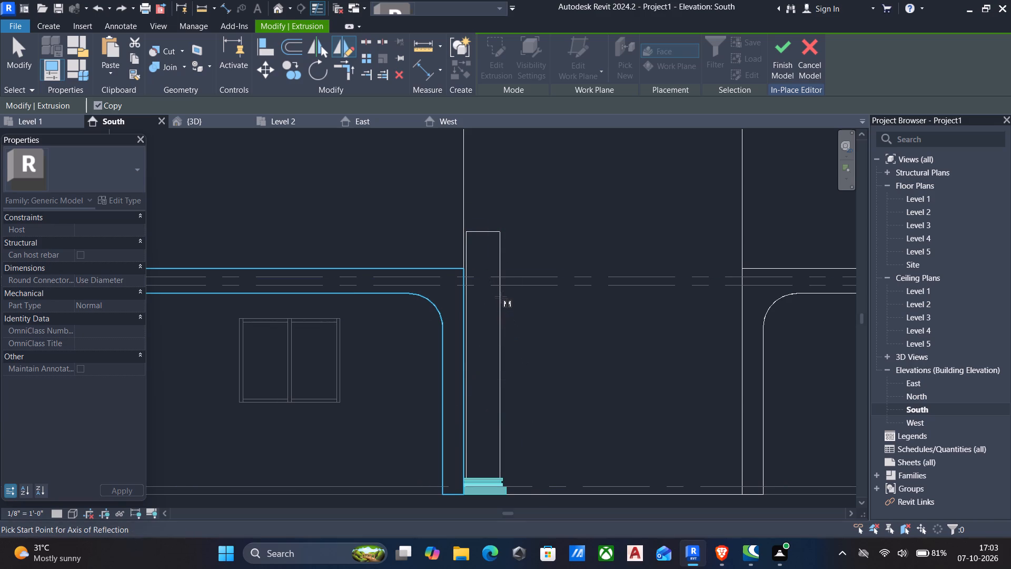
left_click(421, 376)
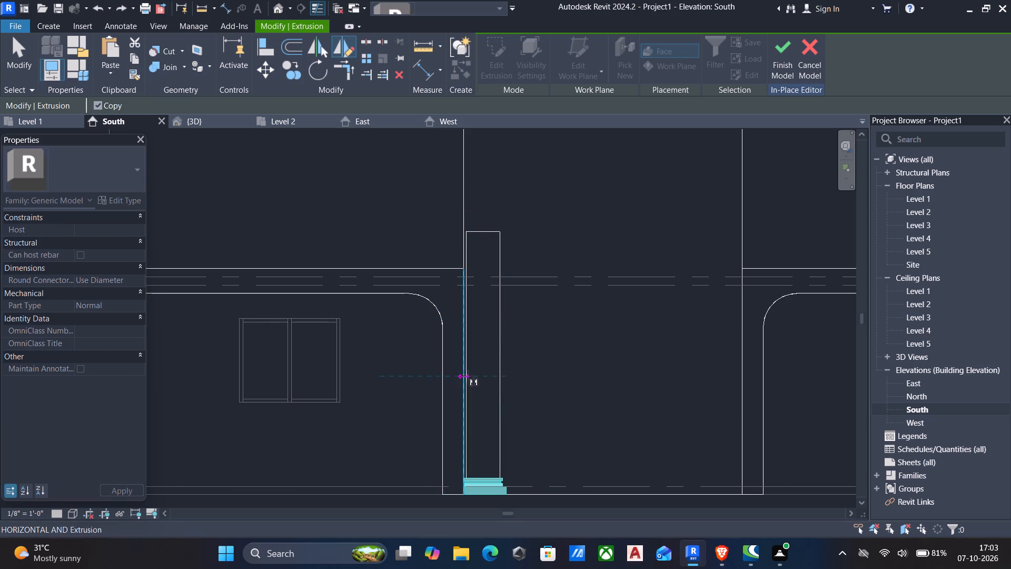
left_click(552, 377)
scroll(552, 377, "down", 4)
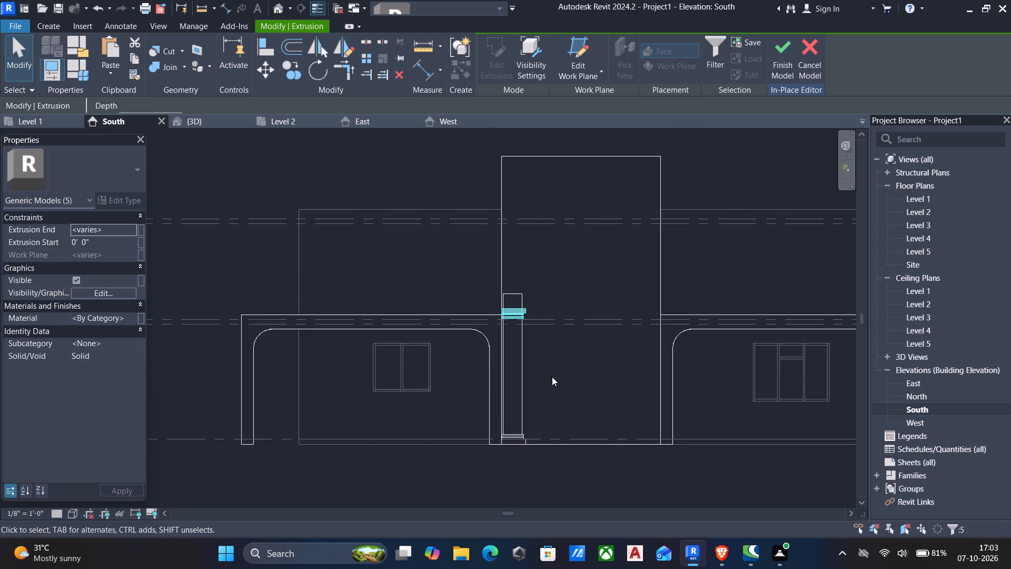
scroll(552, 377, "up", 5)
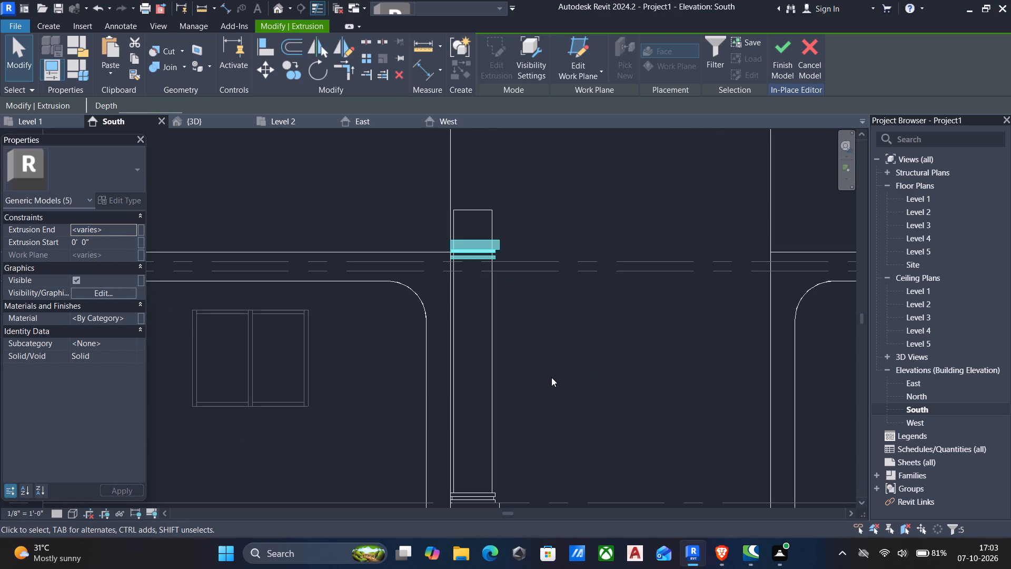
scroll(551, 377, "down", 5)
middle_click(544, 382)
scroll(544, 382, "up", 6)
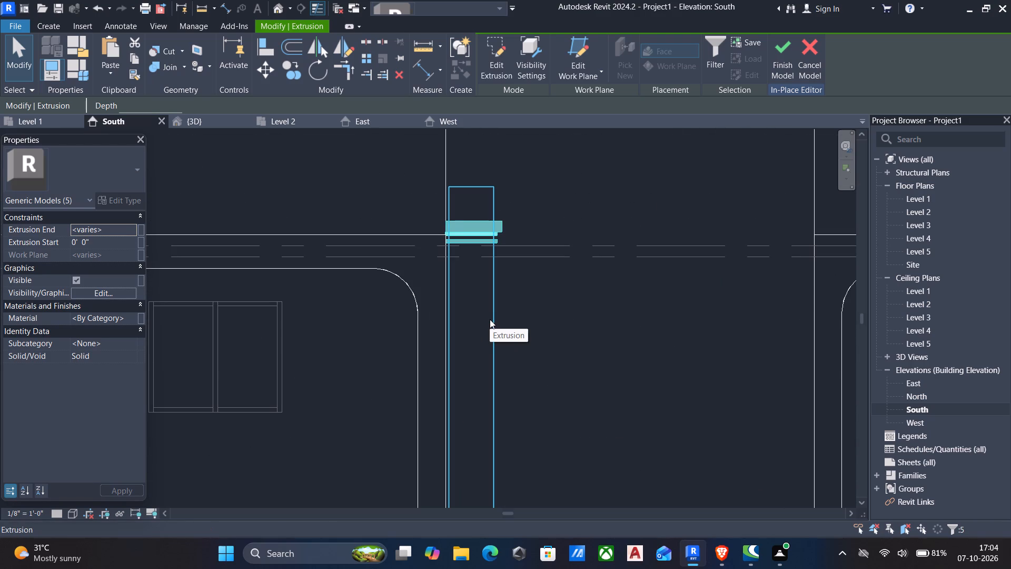
key("Escape")
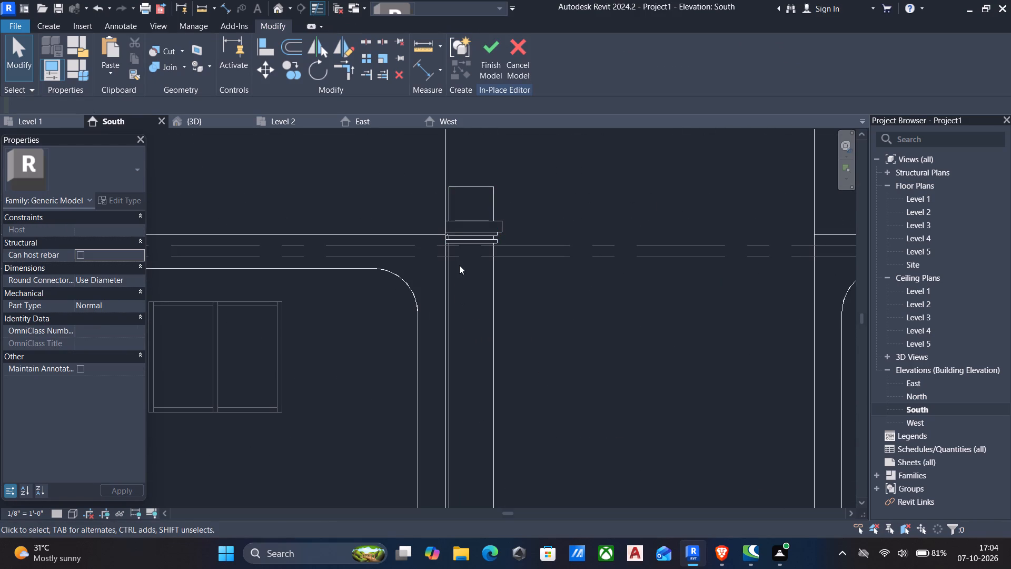
Nudge the mirrored block and discs straight up until they cap the top end of the column shaft.
left_click_drag(400, 186, 521, 301)
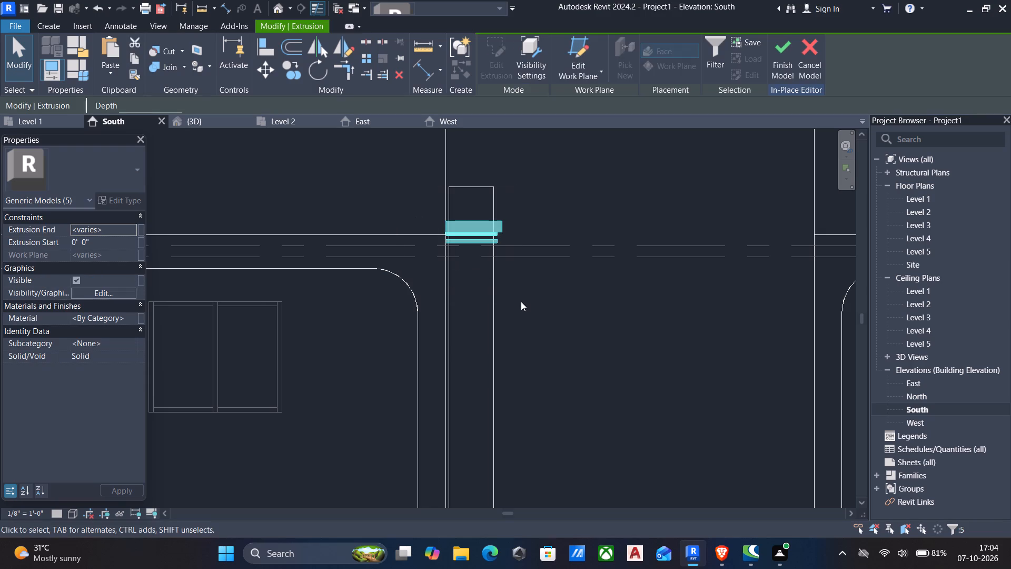
key("Up")
key("Up")
key("Up")
key("Up")
key("Up")
key("Up")
key("Up")
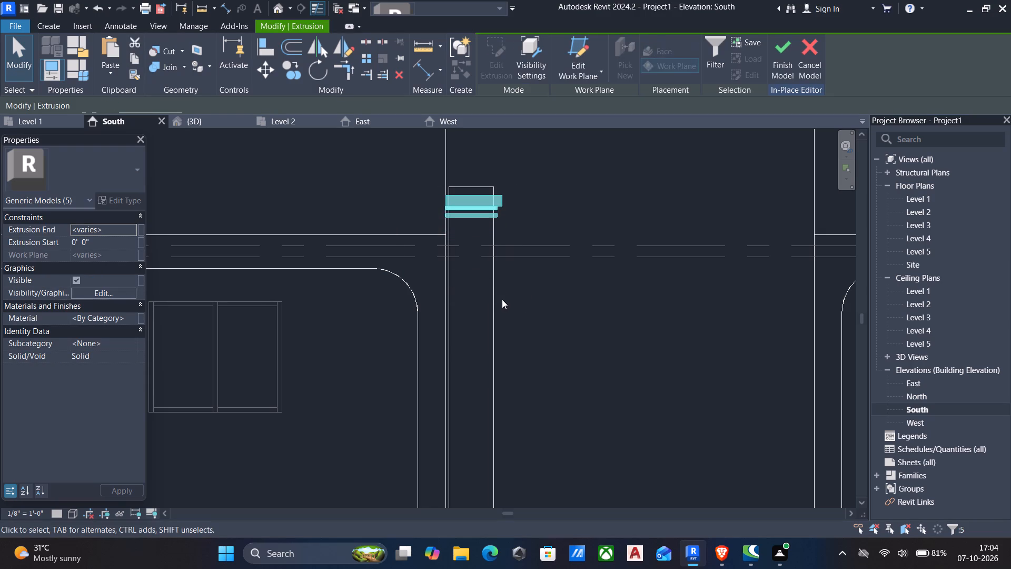
key("Up")
key("Up")
scroll(460, 315, "up", 5)
key("Up")
key("Up")
key("Up")
scroll(453, 310, "down", 1)
middle_click_drag(453, 310, 471, 497)
scroll(471, 496, "down", 1)
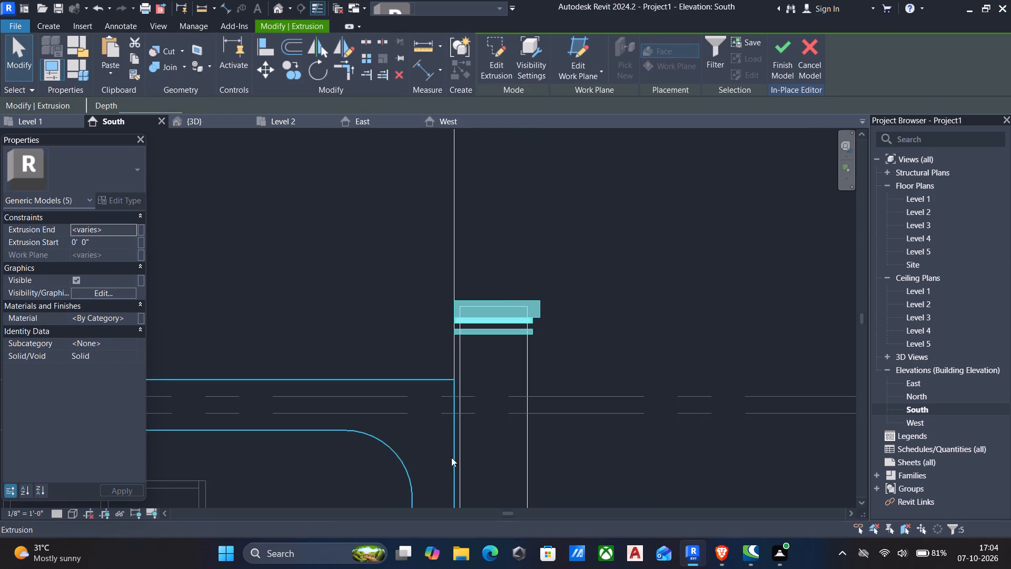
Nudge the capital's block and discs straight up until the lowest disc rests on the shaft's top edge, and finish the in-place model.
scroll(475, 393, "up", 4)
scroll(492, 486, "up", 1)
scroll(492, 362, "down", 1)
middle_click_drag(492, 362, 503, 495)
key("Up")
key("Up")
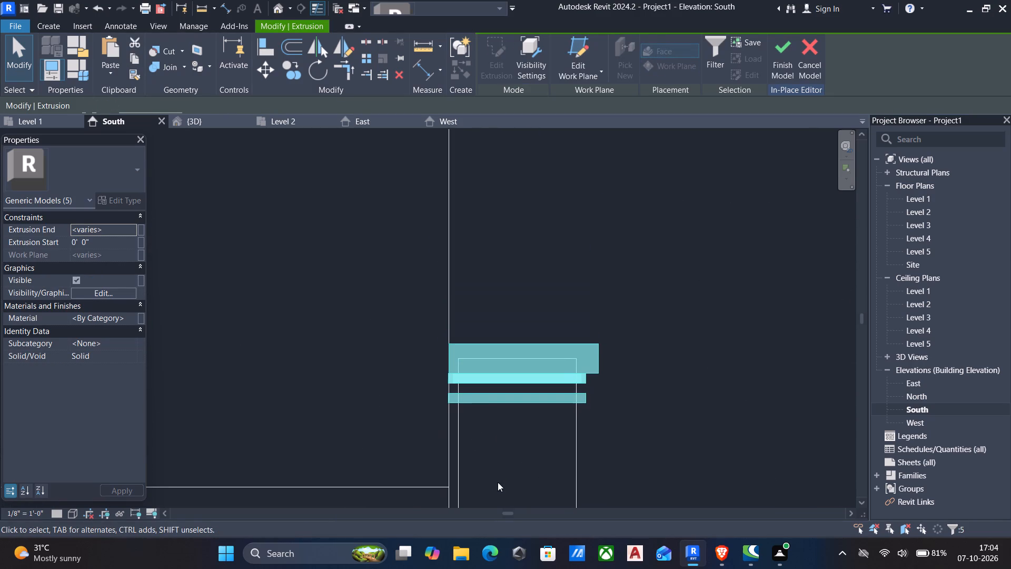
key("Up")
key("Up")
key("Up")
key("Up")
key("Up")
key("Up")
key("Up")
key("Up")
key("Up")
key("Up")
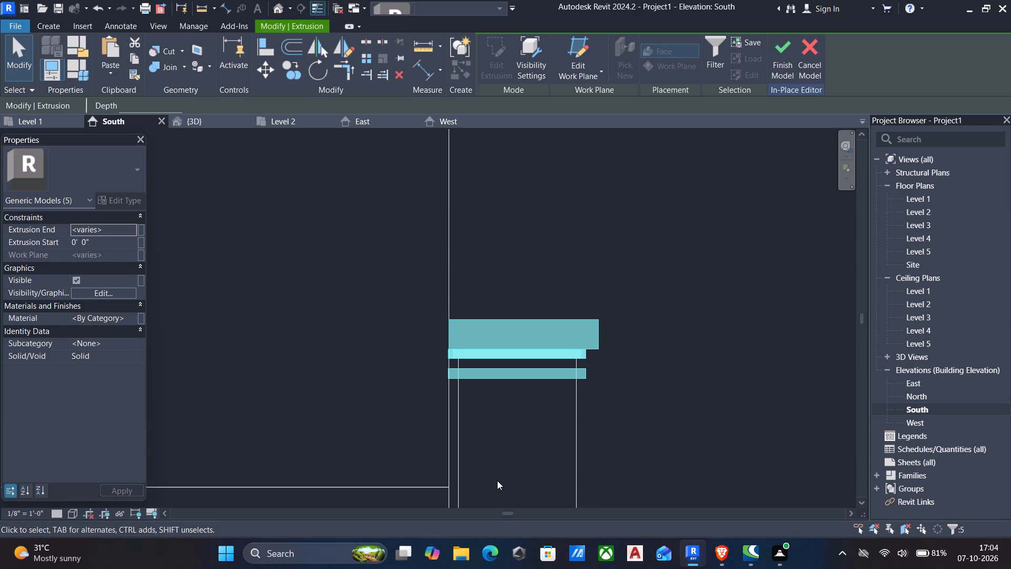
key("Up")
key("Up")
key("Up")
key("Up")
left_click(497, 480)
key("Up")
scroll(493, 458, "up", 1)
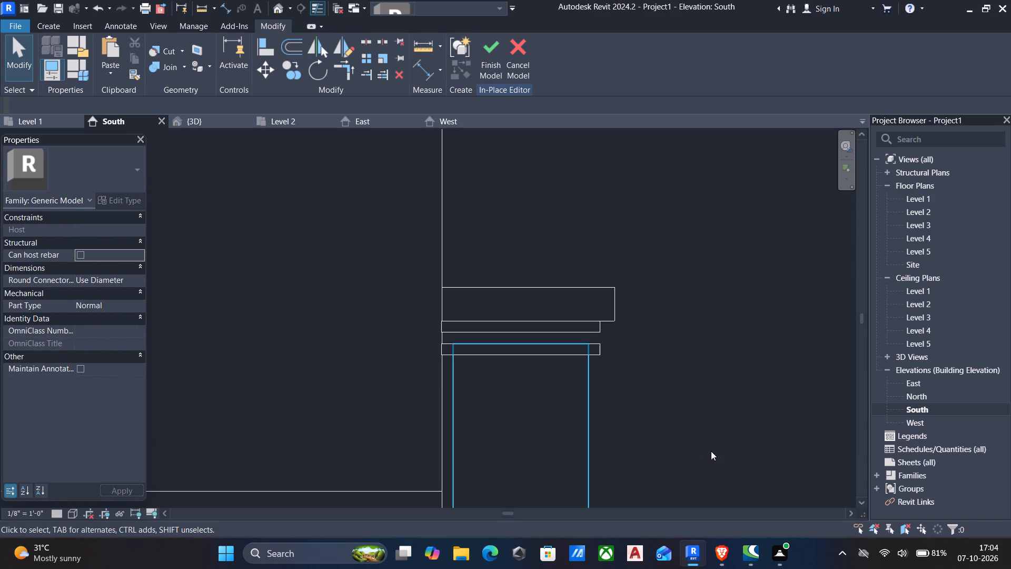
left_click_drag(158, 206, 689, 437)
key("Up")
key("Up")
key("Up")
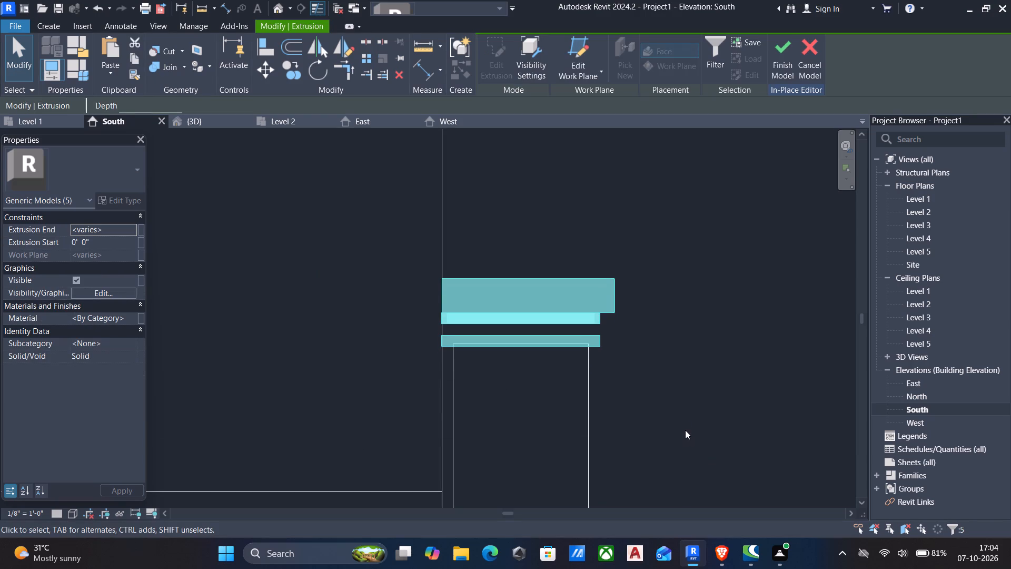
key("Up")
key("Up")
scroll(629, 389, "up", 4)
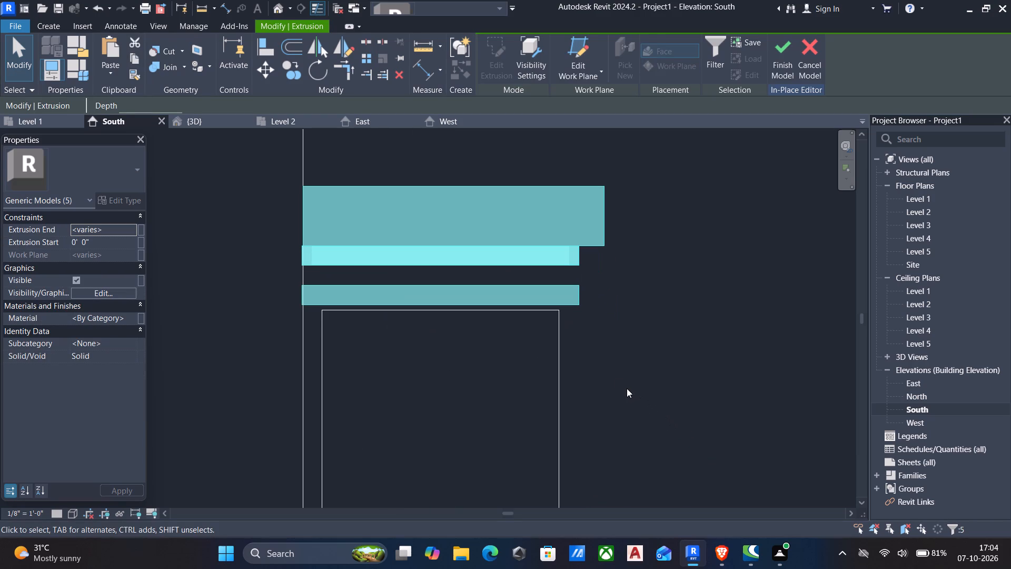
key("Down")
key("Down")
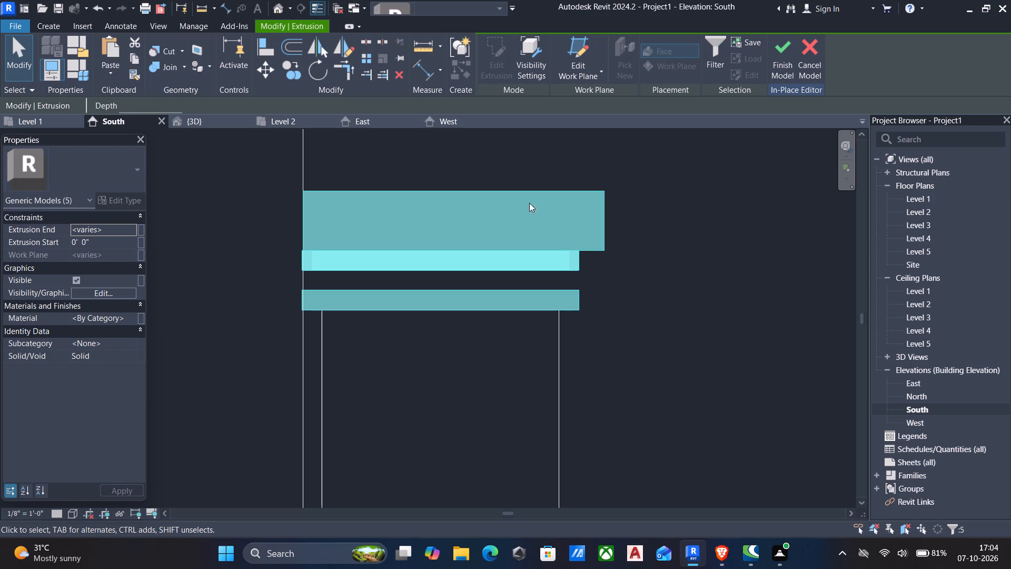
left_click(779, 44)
Examine the column's capital, shaft and base in the 3D view, from an angle and head-on.
scroll(597, 247, "down", 6)
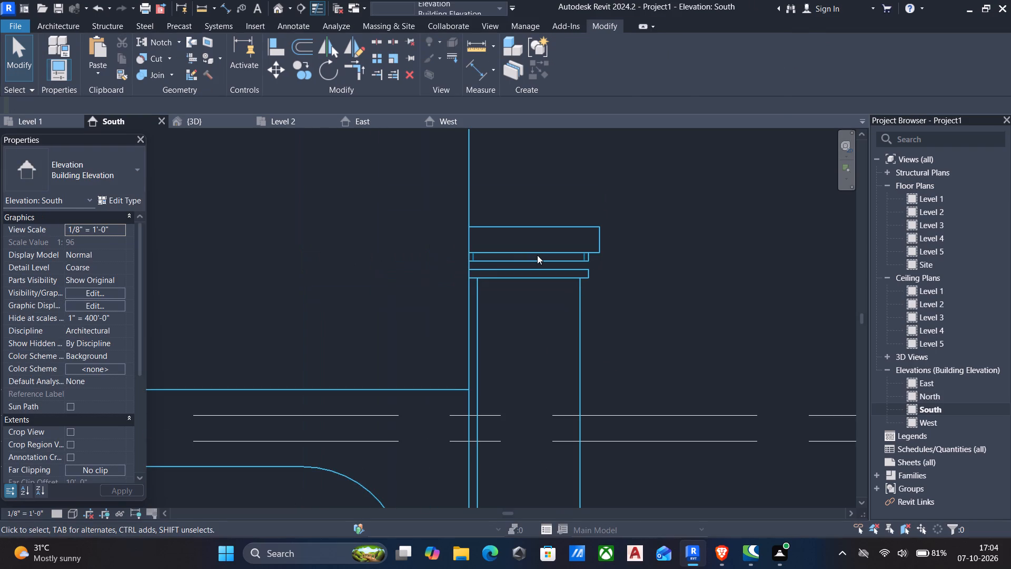
left_click(189, 124)
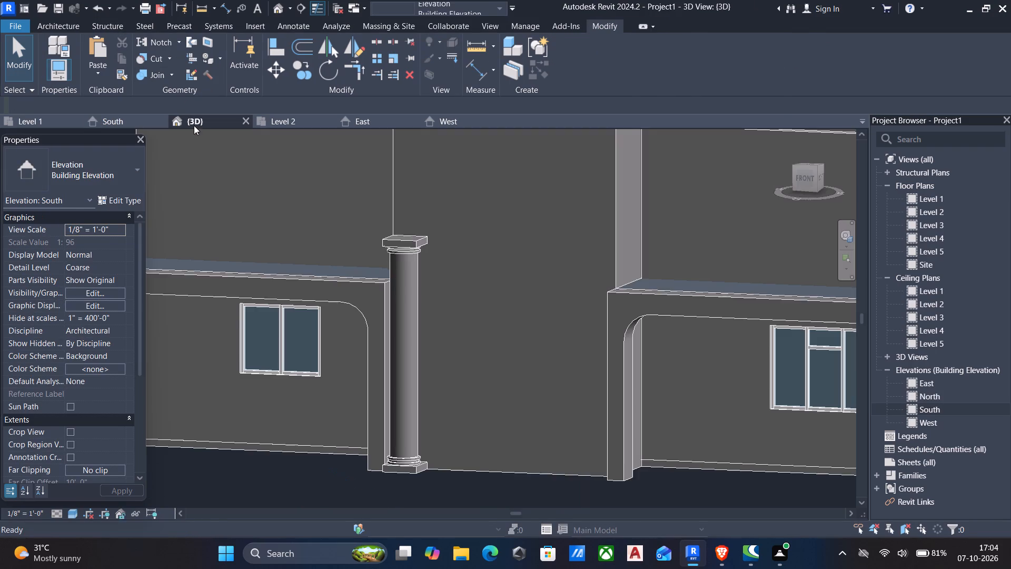
scroll(400, 288, "up", 6)
scroll(383, 278, "down", 3)
middle_click_drag(383, 273, 385, 277)
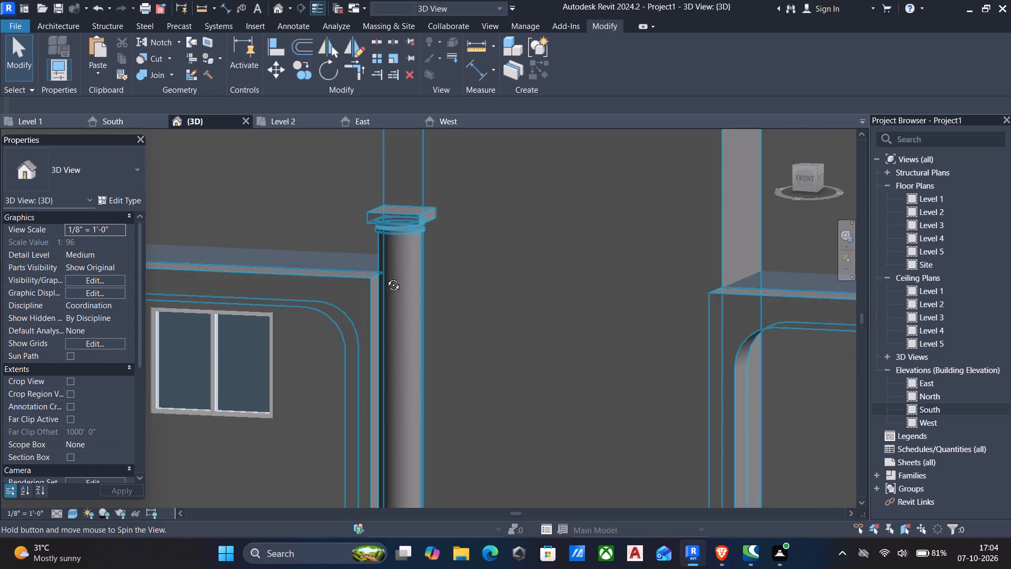
middle_click_drag(385, 277, 425, 240)
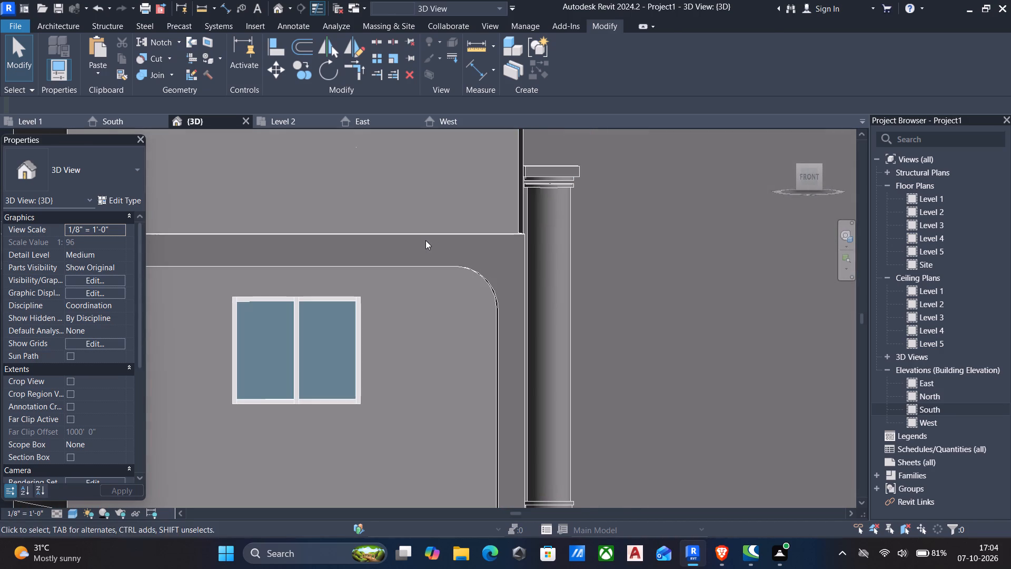
scroll(582, 188, "up", 6)
scroll(479, 217, "up", 5)
scroll(486, 213, "down", 5)
middle_click_drag(486, 213, 487, 236)
scroll(487, 234, "up", 5)
scroll(480, 213, "down", 1)
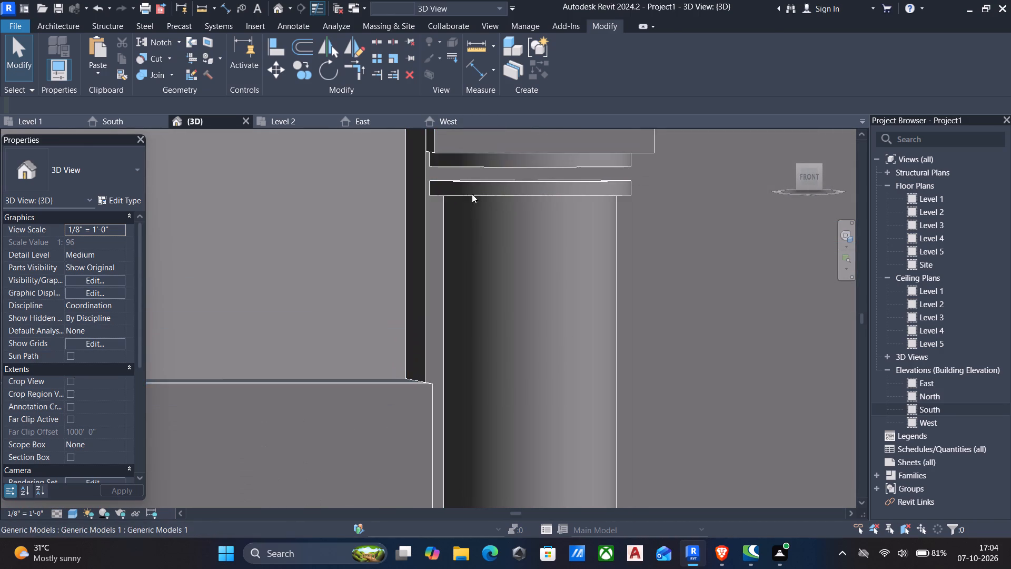
scroll(472, 197, "down", 5)
scroll(490, 317, "down", 5)
middle_click_drag(505, 370, 513, 313)
middle_click_drag(521, 426, 526, 223)
middle_click_drag(517, 314, 517, 259)
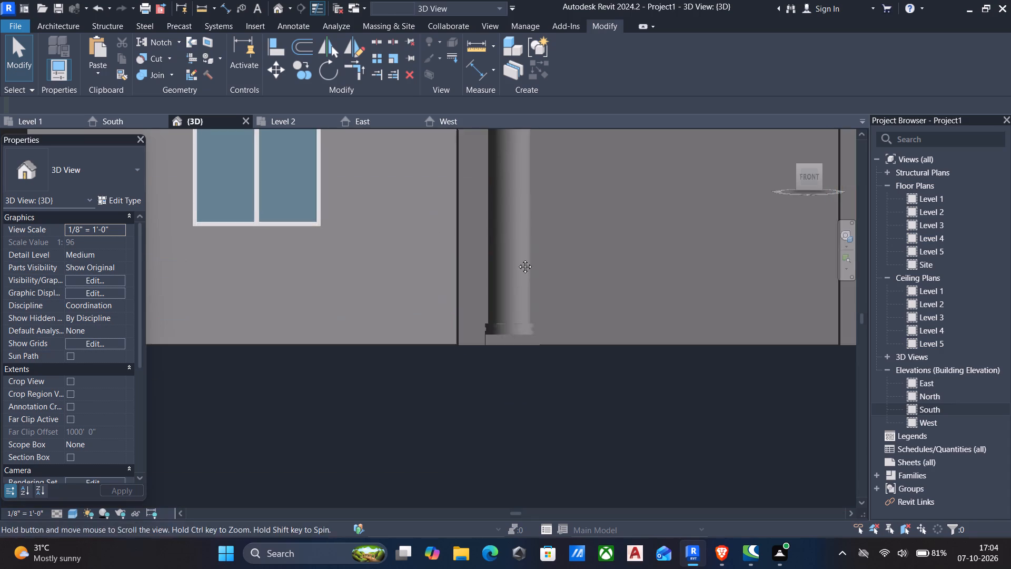
middle_click_drag(517, 259, 517, 256)
scroll(514, 261, "up", 7)
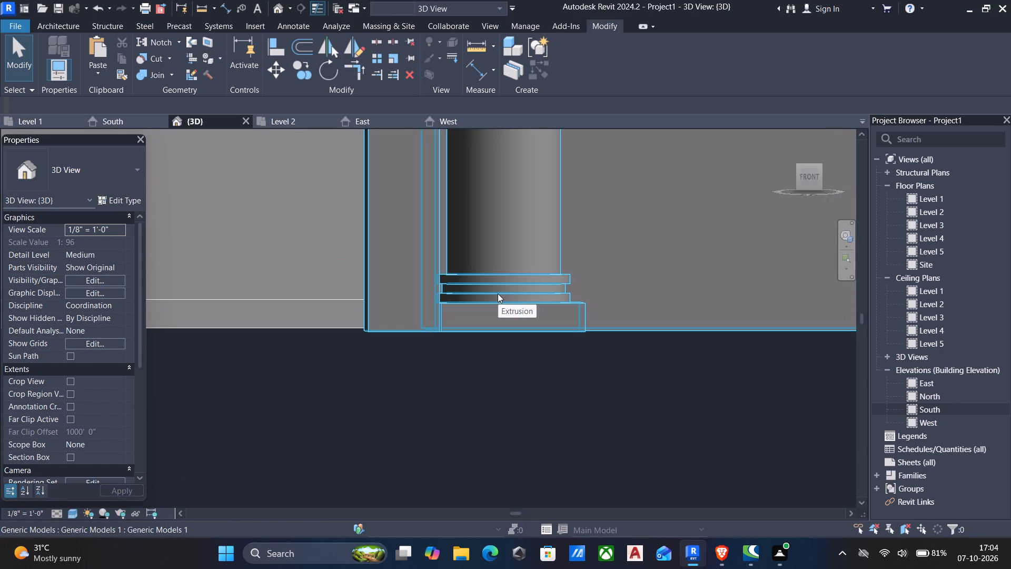
Reopen the facade model for in-place editing and delete the column's capital block and discs at the top of the shaft.
left_click(495, 290)
scroll(402, 239, "down", 6)
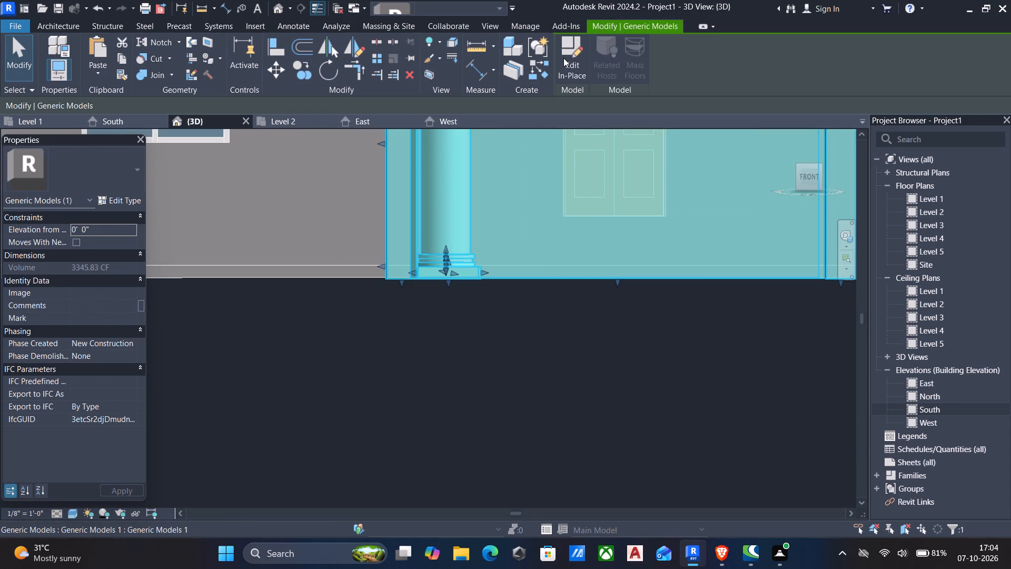
left_click(563, 58)
scroll(490, 225, "down", 1)
middle_click_drag(491, 229, 491, 339)
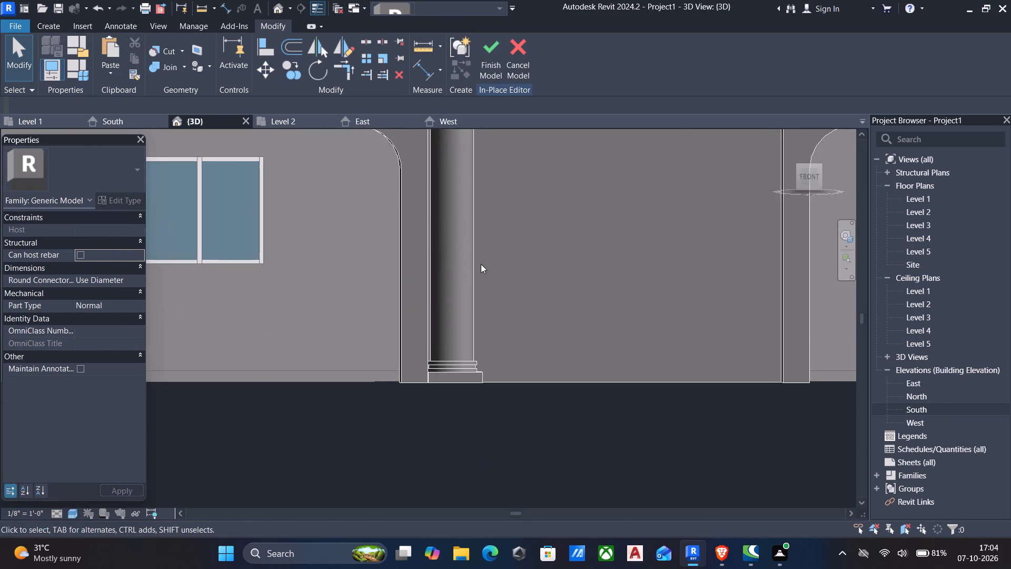
scroll(481, 261, "down", 3)
middle_click_drag(481, 262, 483, 377)
scroll(449, 211, "up", 5)
left_click_drag(401, 197, 401, 198)
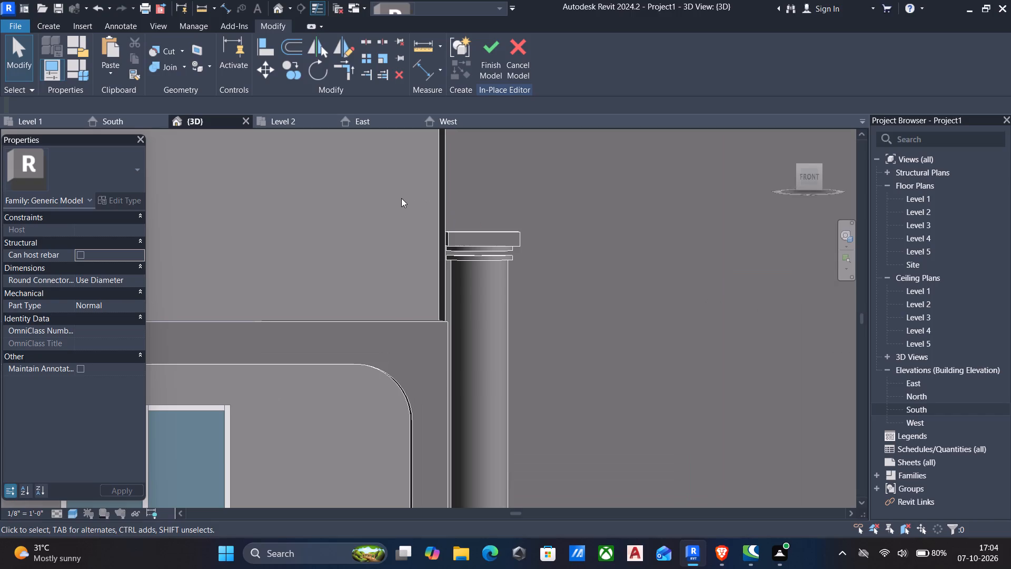
left_click_drag(401, 198, 588, 289)
scroll(579, 268, "up", 5)
key("Delete")
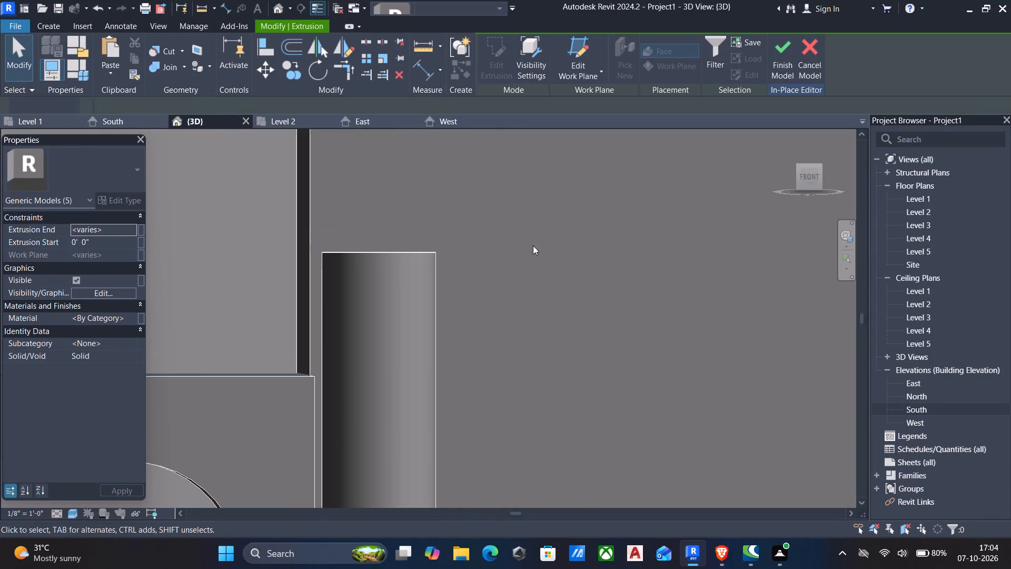
In the South elevation, mirror a copy of the column's base block and discs about a drawn horizontal axis slightly below the shaft's mid-height.
scroll(418, 250, "down", 5)
middle_click_drag(420, 268, 435, 194)
middle_click_drag(516, 342, 538, 288)
scroll(837, 289, "up", 1)
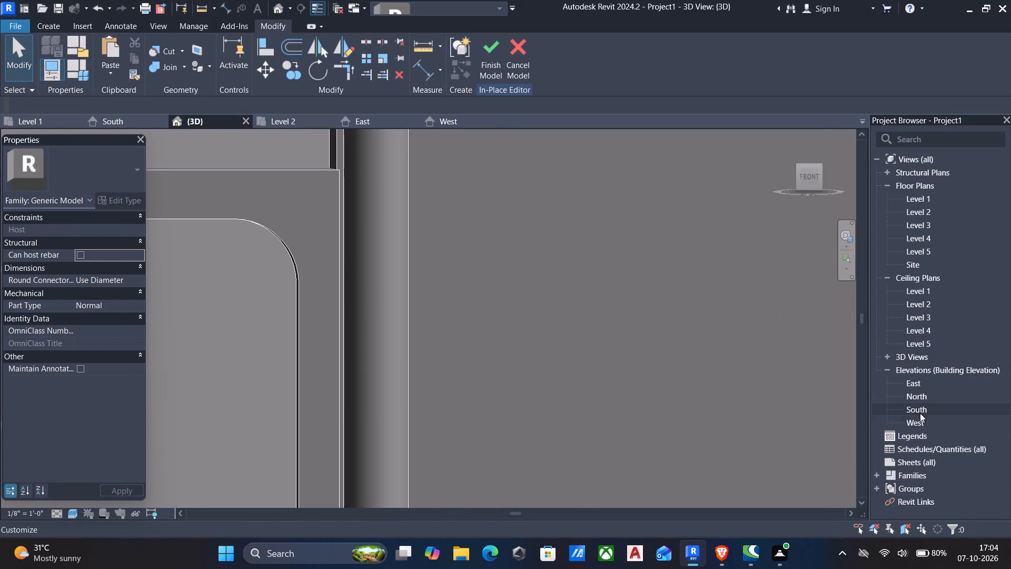
double_click(916, 402)
scroll(552, 400, "down", 4)
scroll(571, 389, "up", 3)
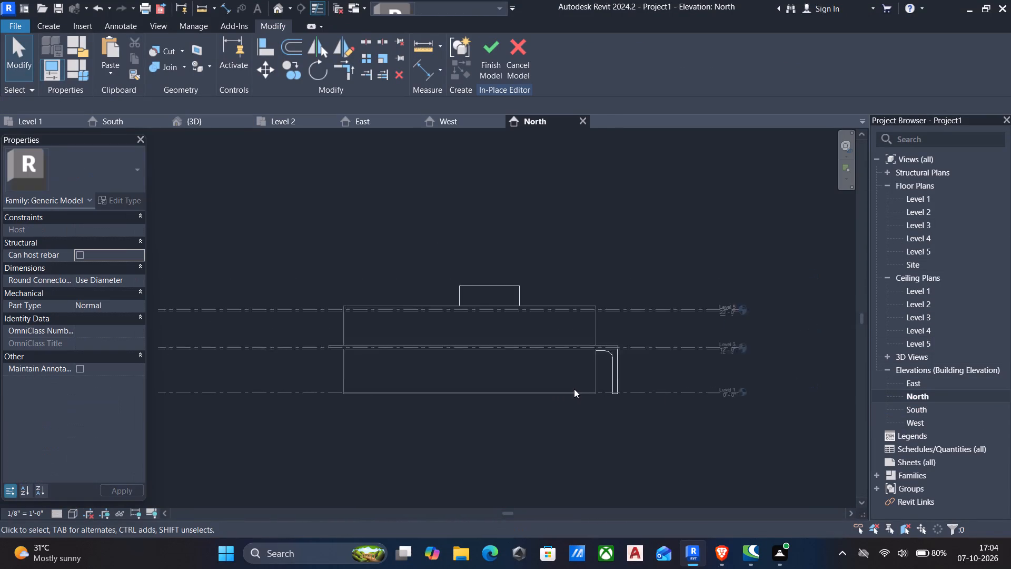
scroll(574, 389, "up", 2)
double_click(933, 407)
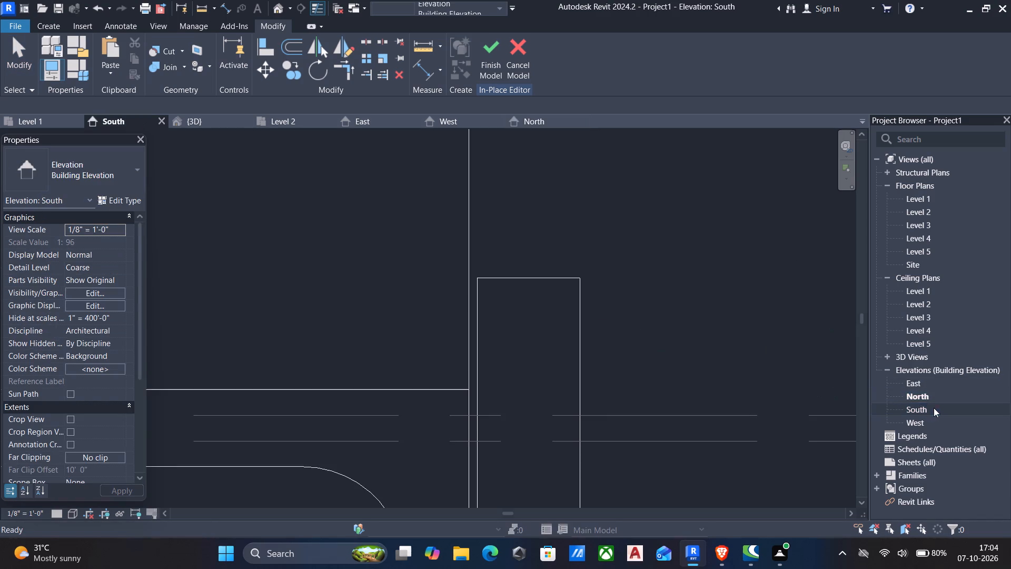
scroll(695, 395, "down", 5)
middle_click_drag(694, 418, 696, 403)
scroll(694, 410, "down", 4)
middle_click_drag(679, 372, 657, 326)
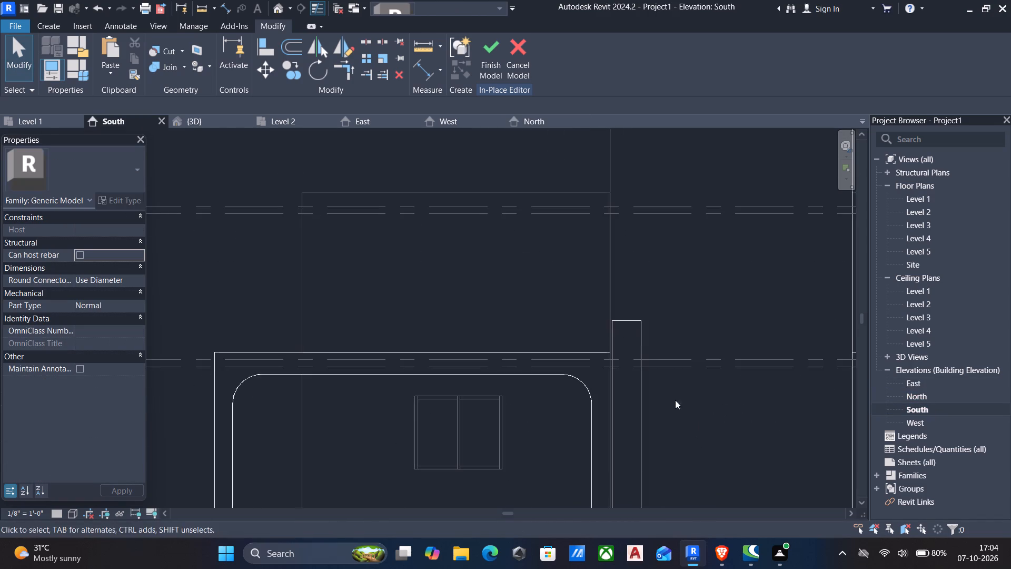
middle_click_drag(675, 400, 593, 233)
middle_click_drag(648, 385, 641, 345)
scroll(506, 350, "up", 6)
scroll(549, 306, "up", 4)
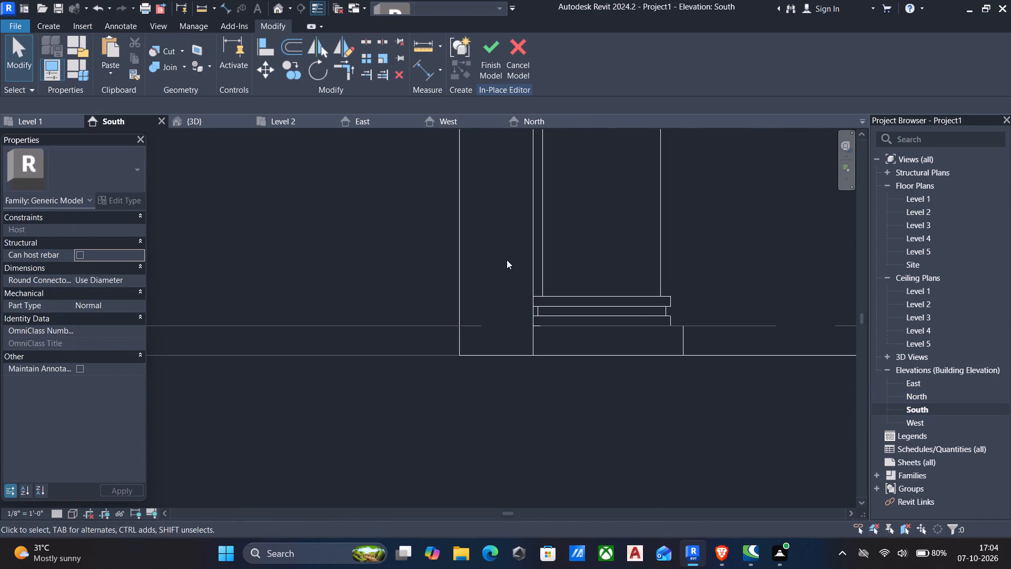
left_click_drag(501, 253, 747, 410)
scroll(520, 294, "up", 1)
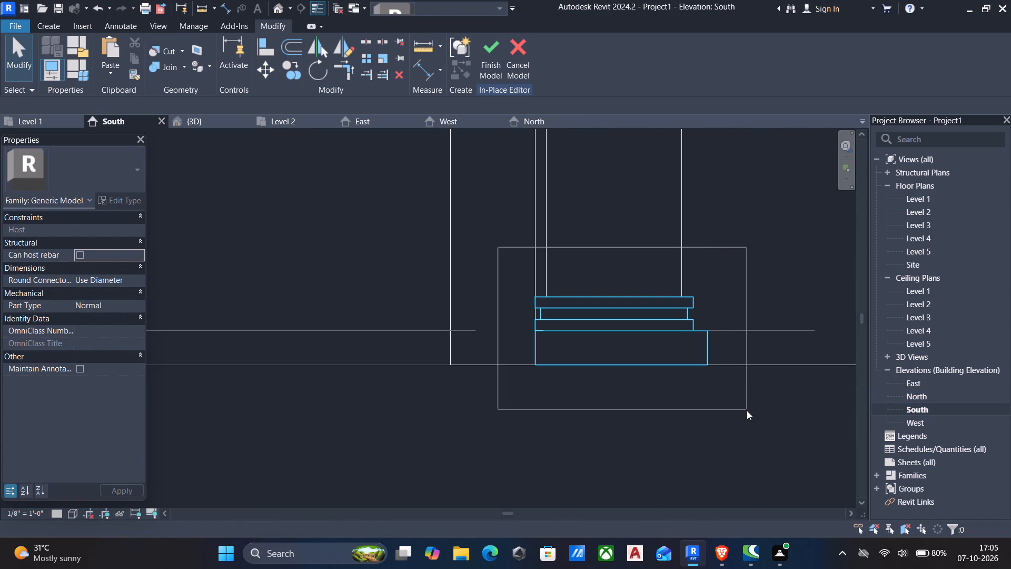
left_click_drag(747, 410, 749, 415)
scroll(545, 293, "down", 4)
middle_click_drag(546, 309, 543, 416)
scroll(534, 357, "down", 6)
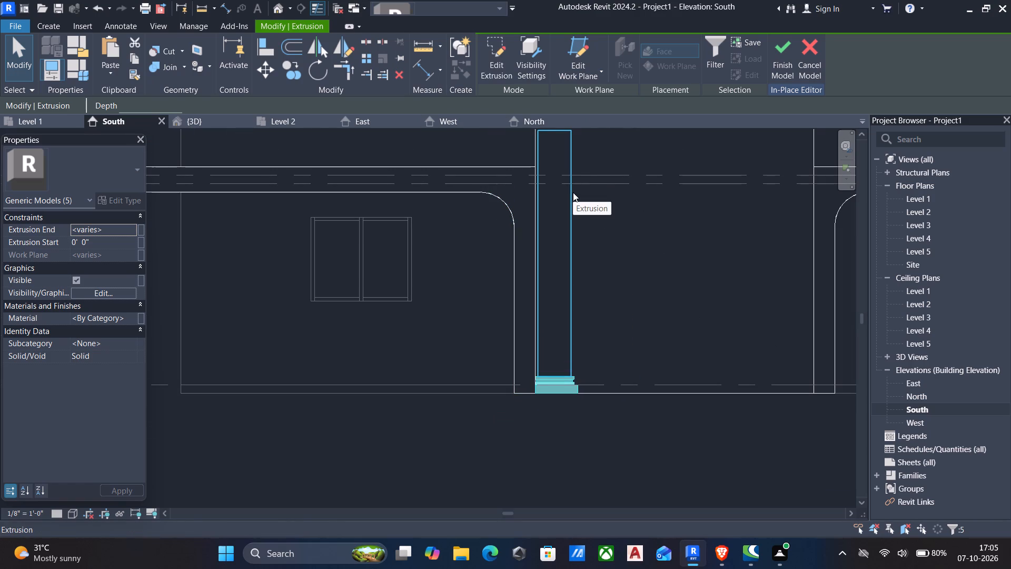
type("dm")
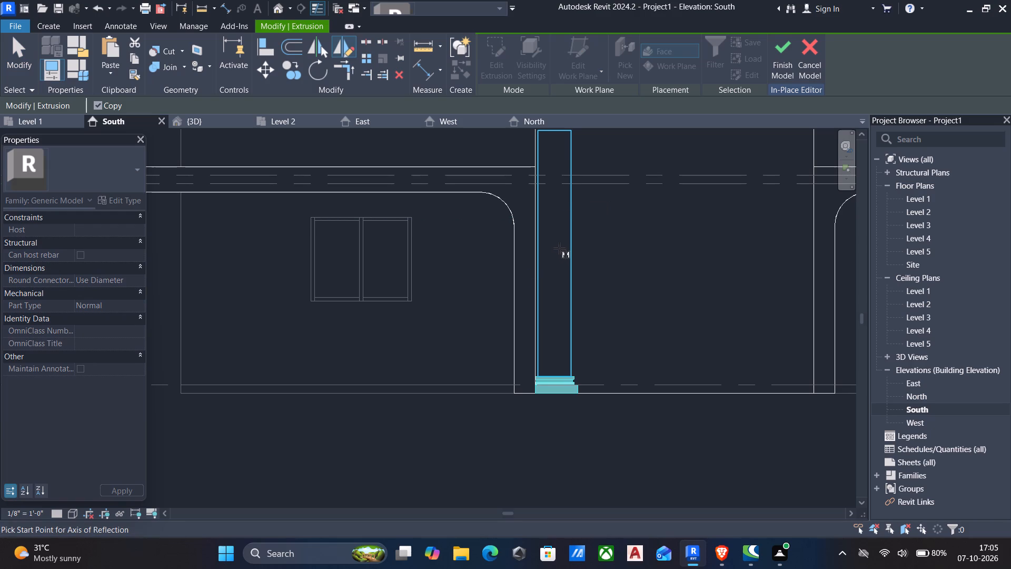
left_click(570, 264)
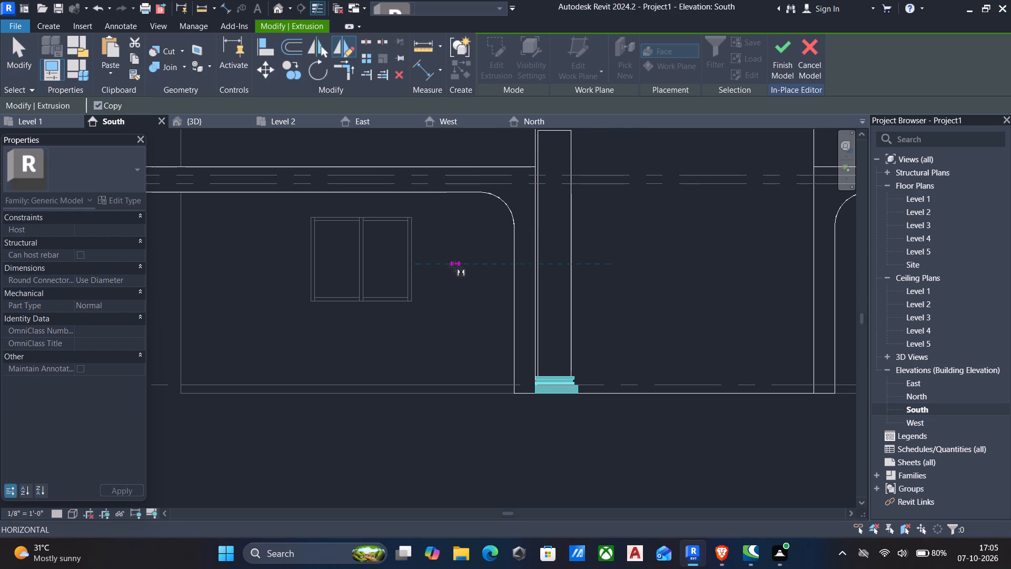
left_click(445, 268)
scroll(475, 248, "down", 4)
middle_click_drag(479, 254, 482, 287)
scroll(484, 287, "up", 5)
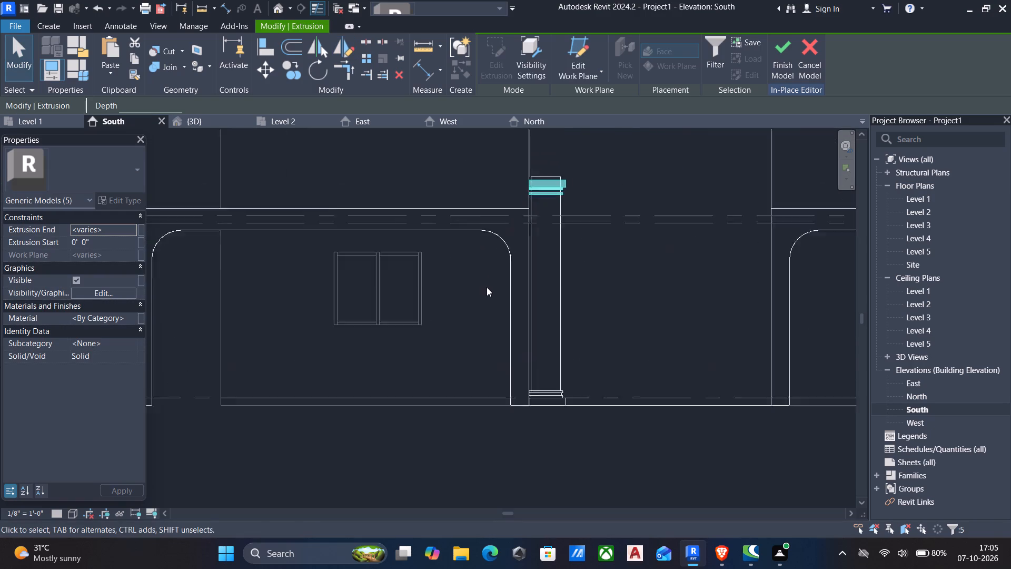
scroll(487, 287, "up", 1)
scroll(578, 147, "down", 1)
middle_click_drag(578, 159, 581, 198)
scroll(581, 198, "up", 7)
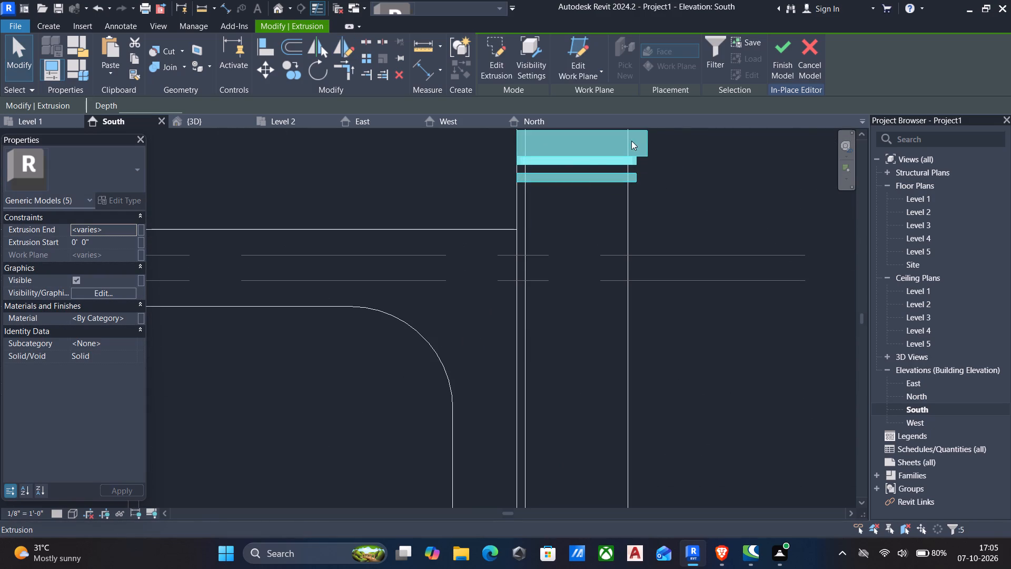
key("Escape")
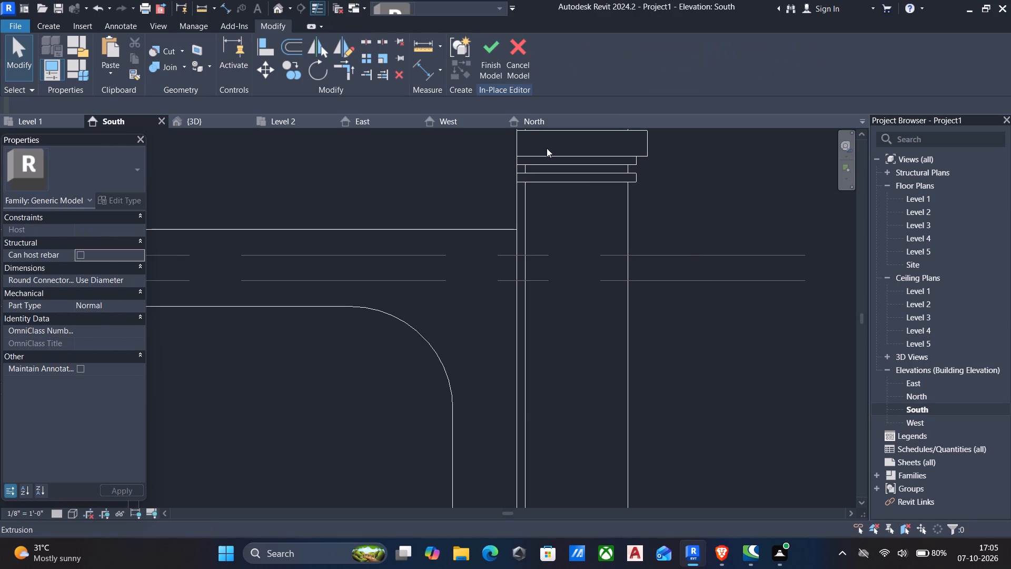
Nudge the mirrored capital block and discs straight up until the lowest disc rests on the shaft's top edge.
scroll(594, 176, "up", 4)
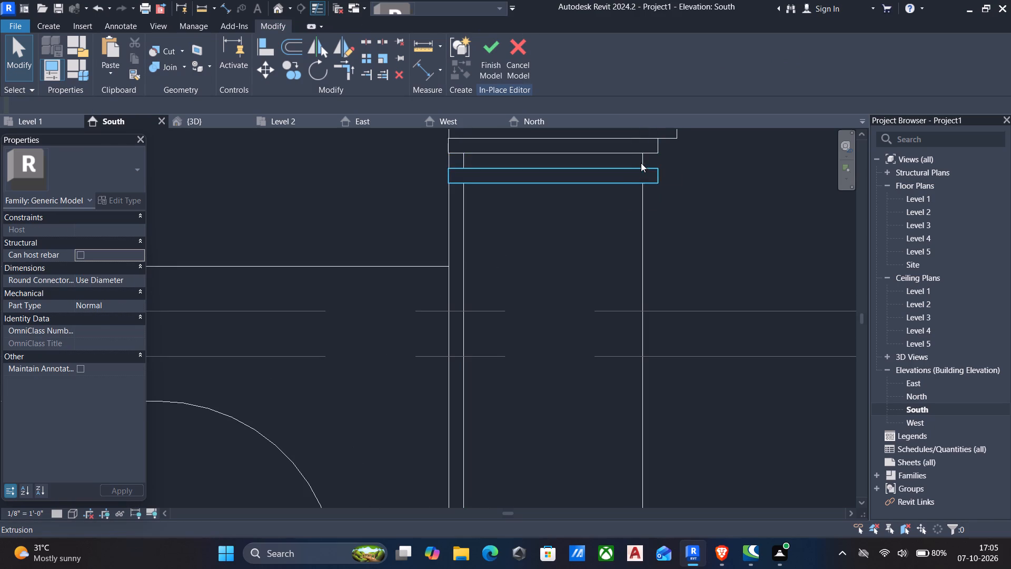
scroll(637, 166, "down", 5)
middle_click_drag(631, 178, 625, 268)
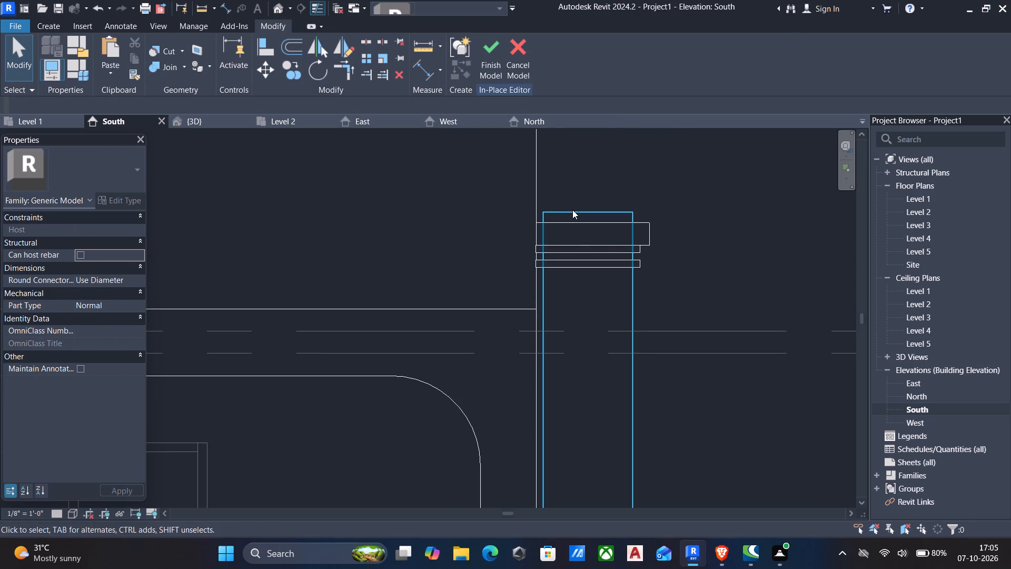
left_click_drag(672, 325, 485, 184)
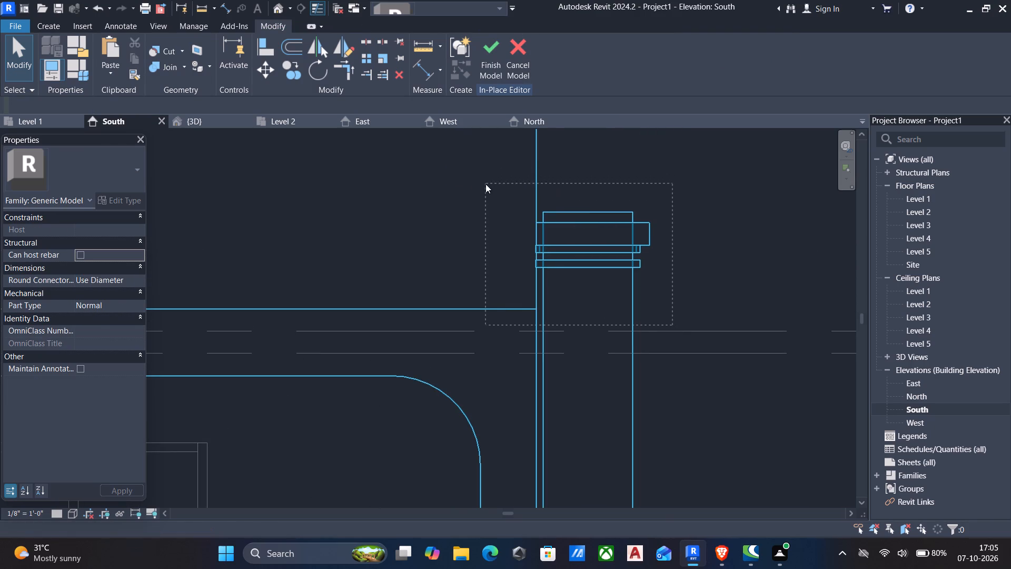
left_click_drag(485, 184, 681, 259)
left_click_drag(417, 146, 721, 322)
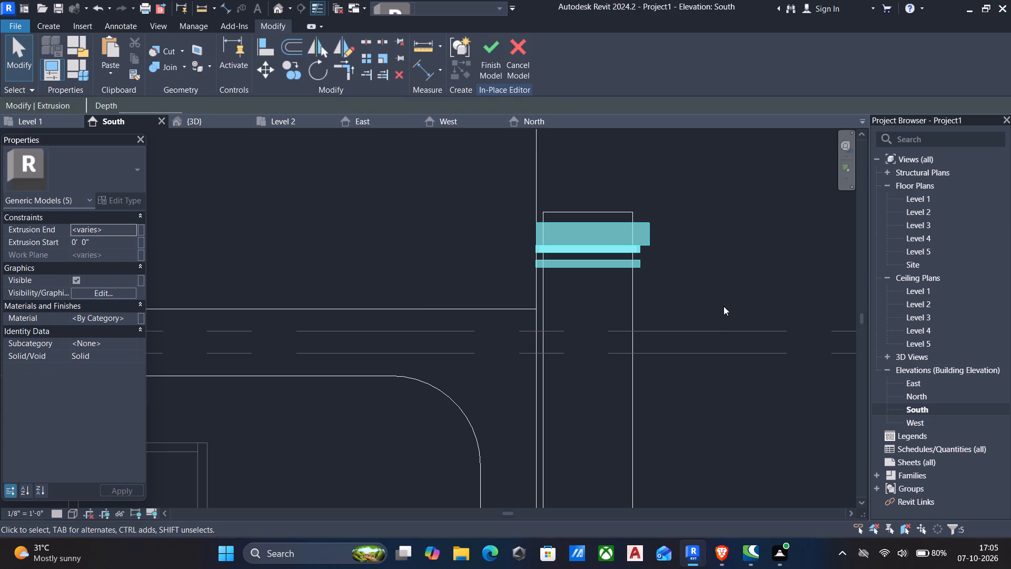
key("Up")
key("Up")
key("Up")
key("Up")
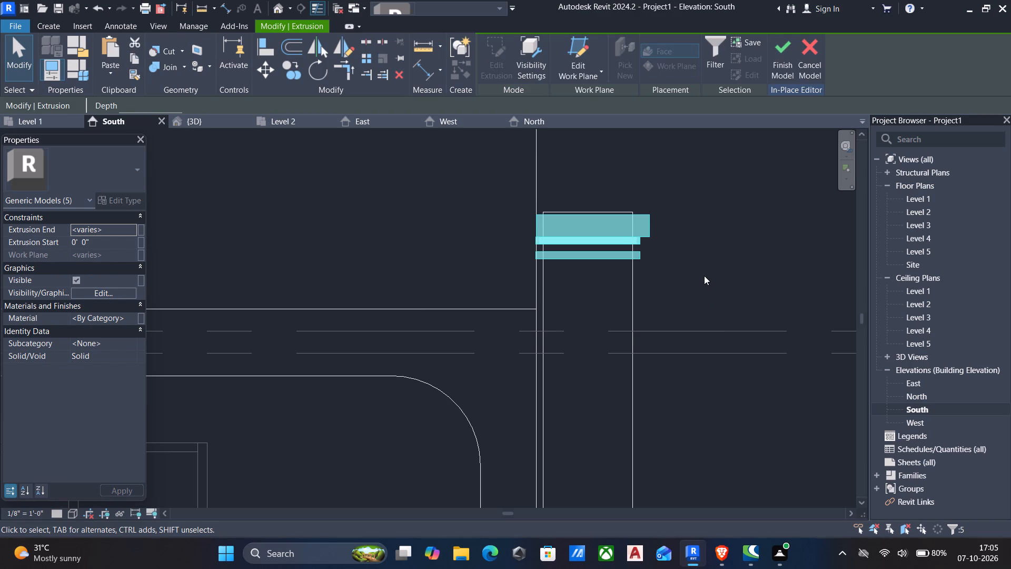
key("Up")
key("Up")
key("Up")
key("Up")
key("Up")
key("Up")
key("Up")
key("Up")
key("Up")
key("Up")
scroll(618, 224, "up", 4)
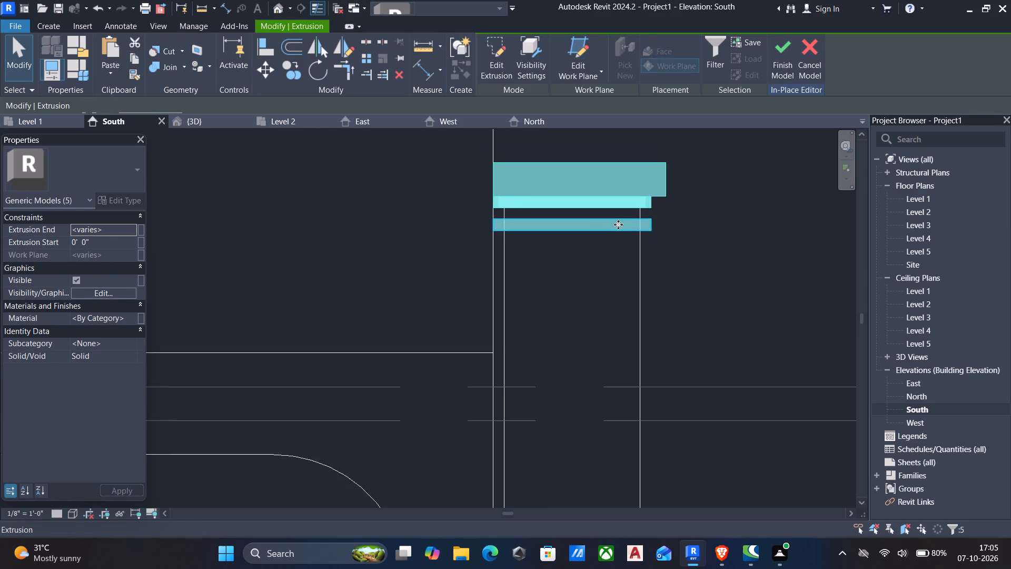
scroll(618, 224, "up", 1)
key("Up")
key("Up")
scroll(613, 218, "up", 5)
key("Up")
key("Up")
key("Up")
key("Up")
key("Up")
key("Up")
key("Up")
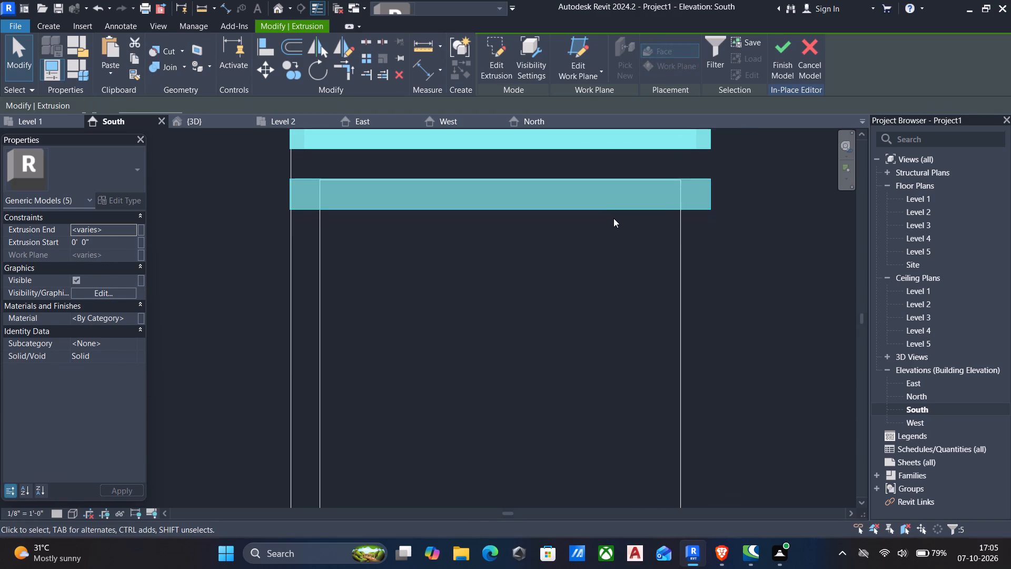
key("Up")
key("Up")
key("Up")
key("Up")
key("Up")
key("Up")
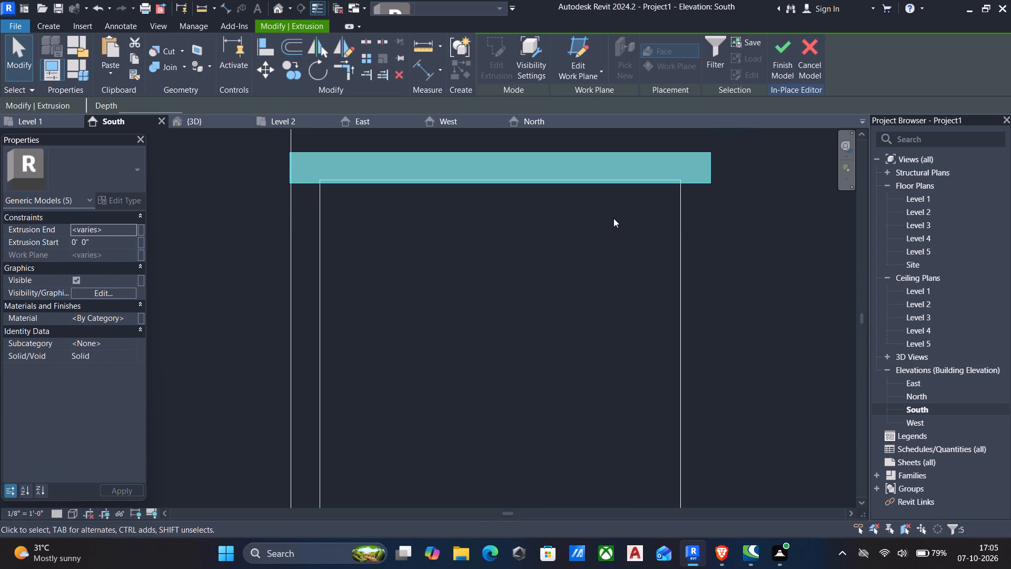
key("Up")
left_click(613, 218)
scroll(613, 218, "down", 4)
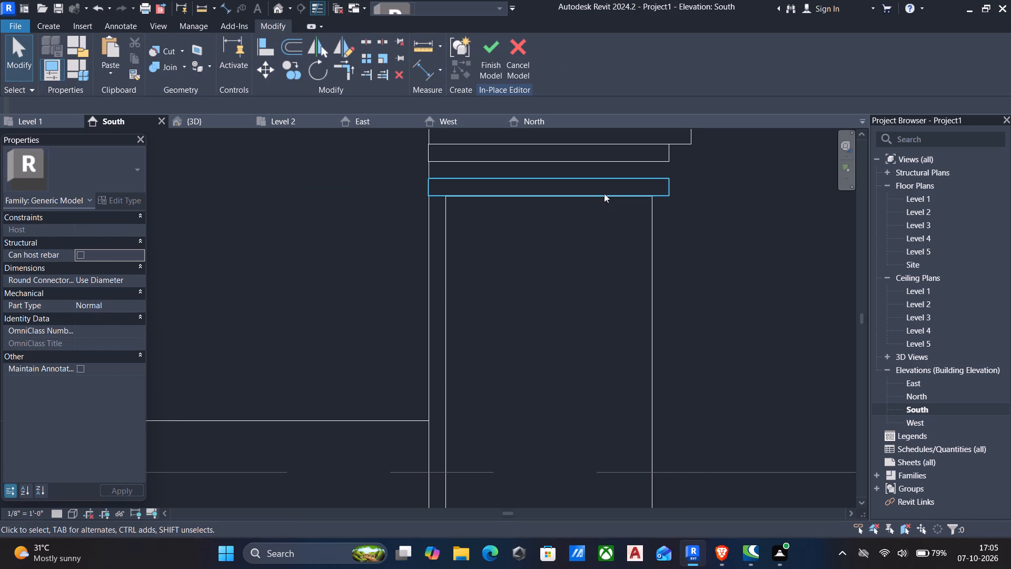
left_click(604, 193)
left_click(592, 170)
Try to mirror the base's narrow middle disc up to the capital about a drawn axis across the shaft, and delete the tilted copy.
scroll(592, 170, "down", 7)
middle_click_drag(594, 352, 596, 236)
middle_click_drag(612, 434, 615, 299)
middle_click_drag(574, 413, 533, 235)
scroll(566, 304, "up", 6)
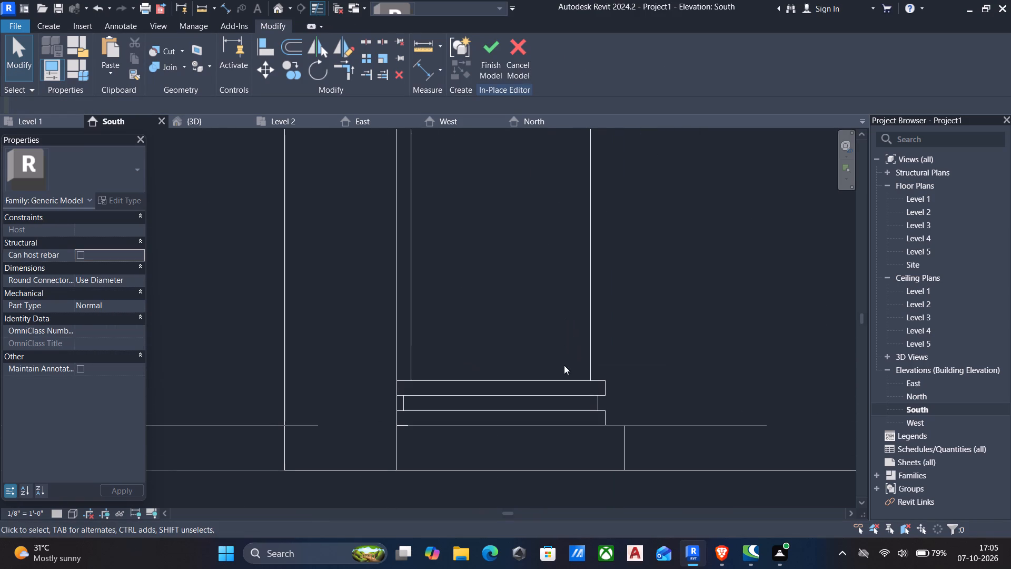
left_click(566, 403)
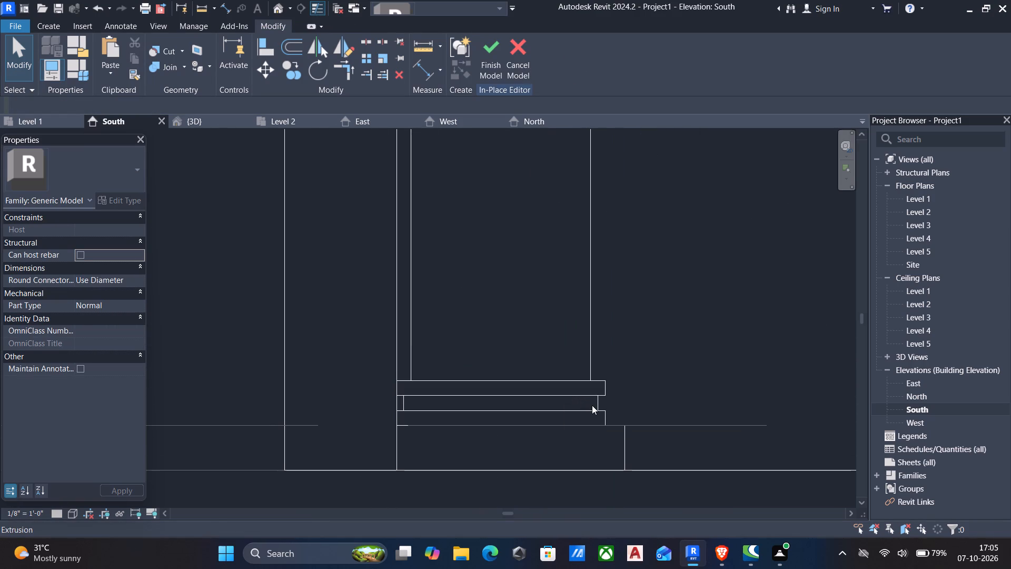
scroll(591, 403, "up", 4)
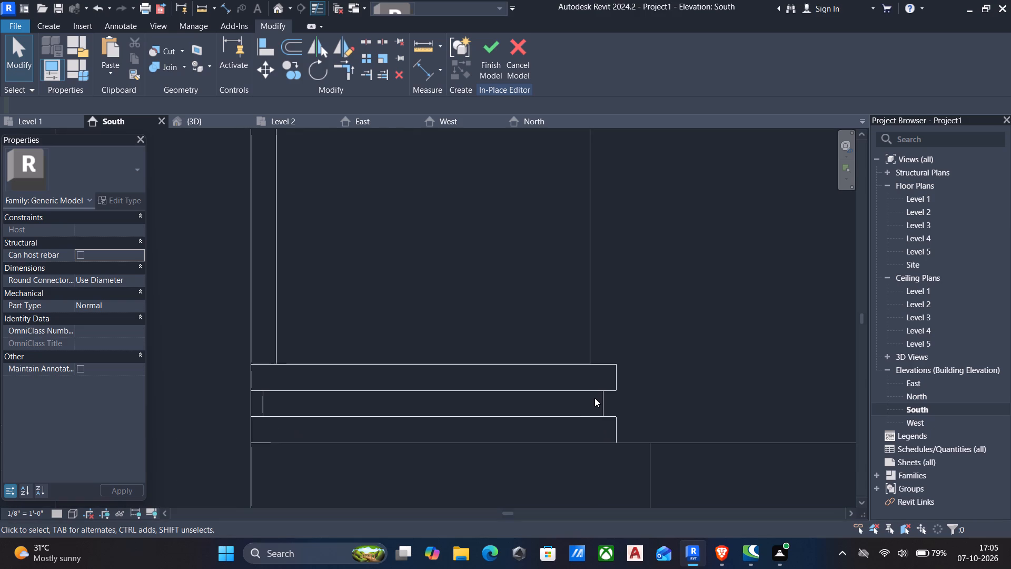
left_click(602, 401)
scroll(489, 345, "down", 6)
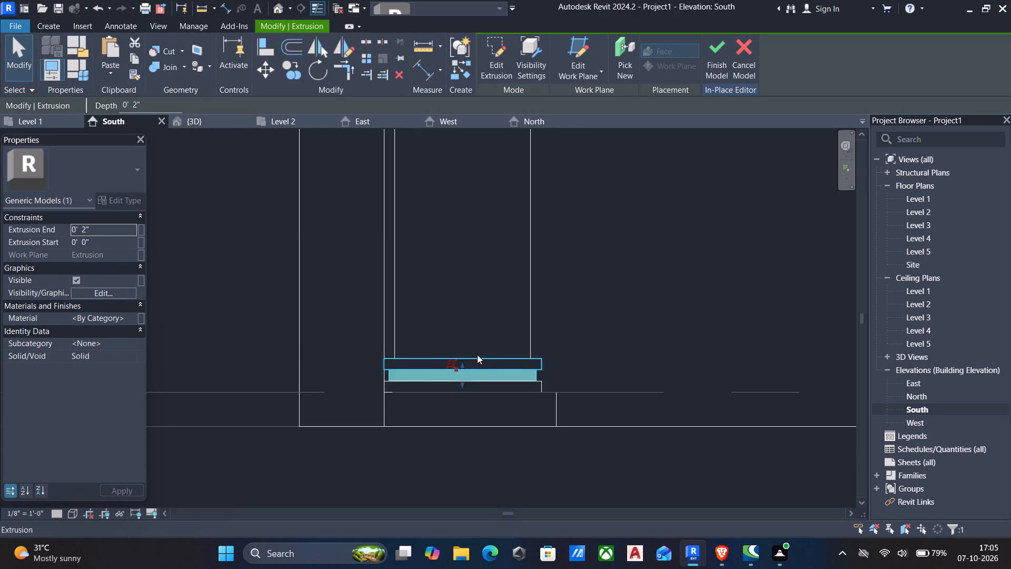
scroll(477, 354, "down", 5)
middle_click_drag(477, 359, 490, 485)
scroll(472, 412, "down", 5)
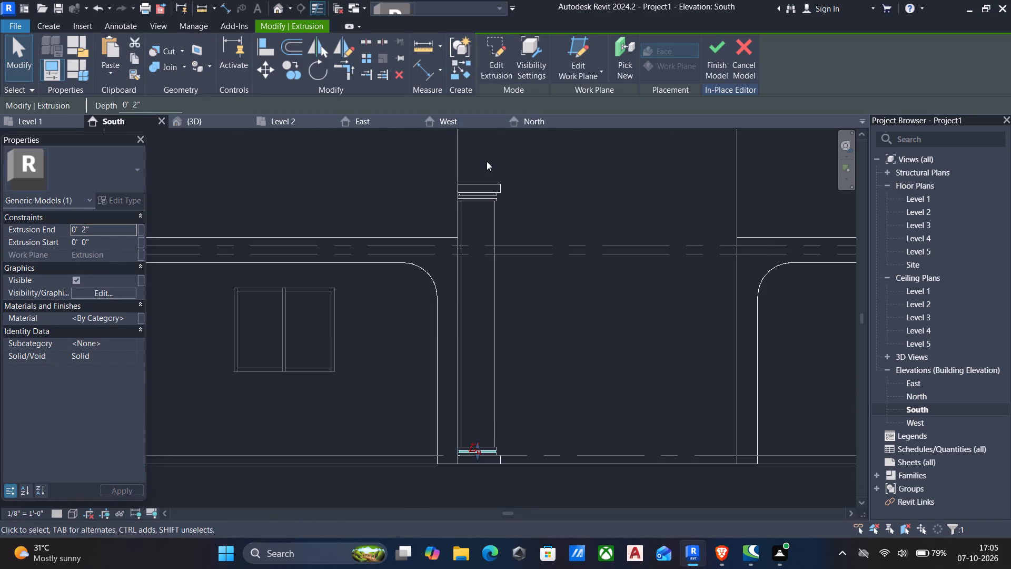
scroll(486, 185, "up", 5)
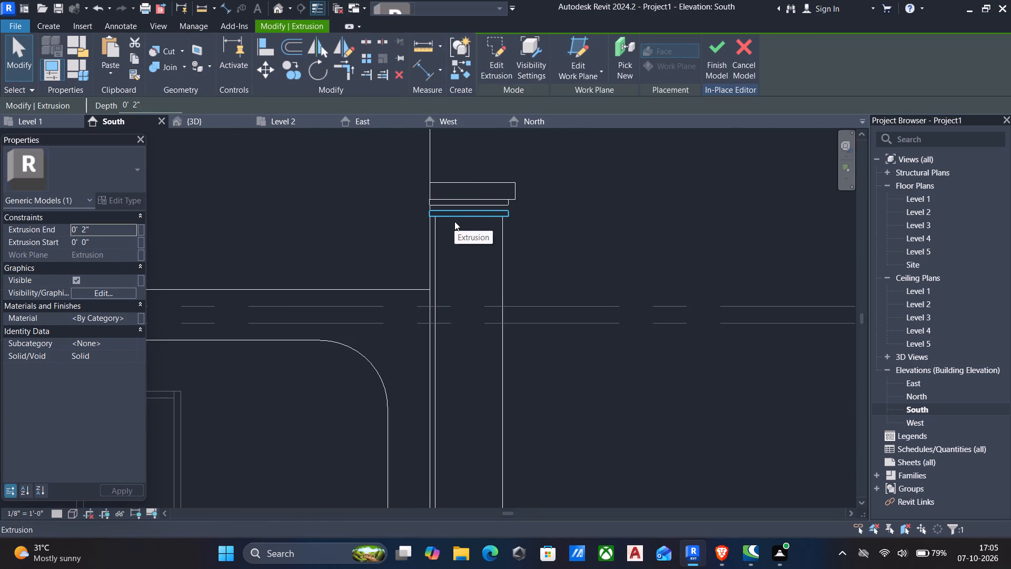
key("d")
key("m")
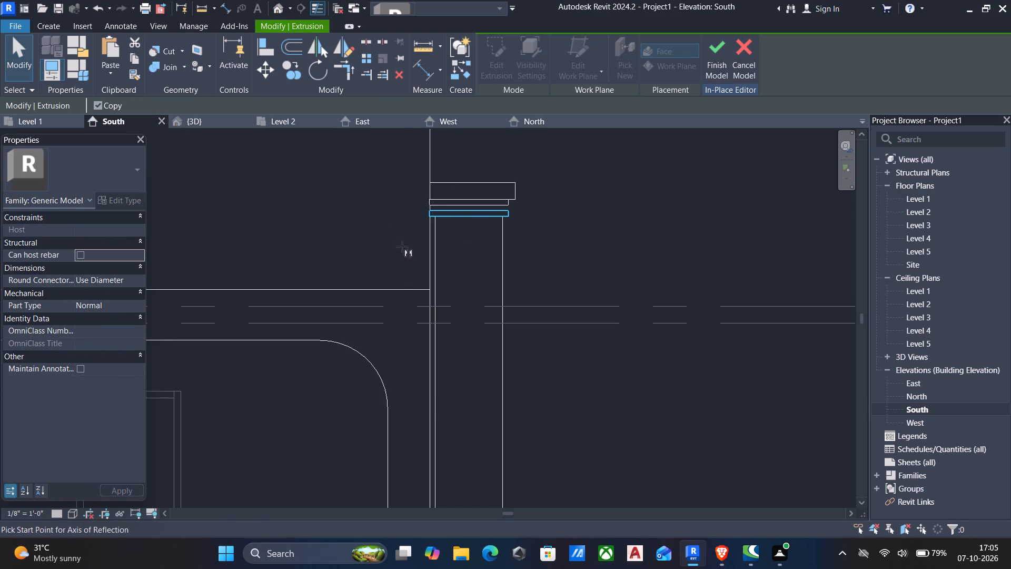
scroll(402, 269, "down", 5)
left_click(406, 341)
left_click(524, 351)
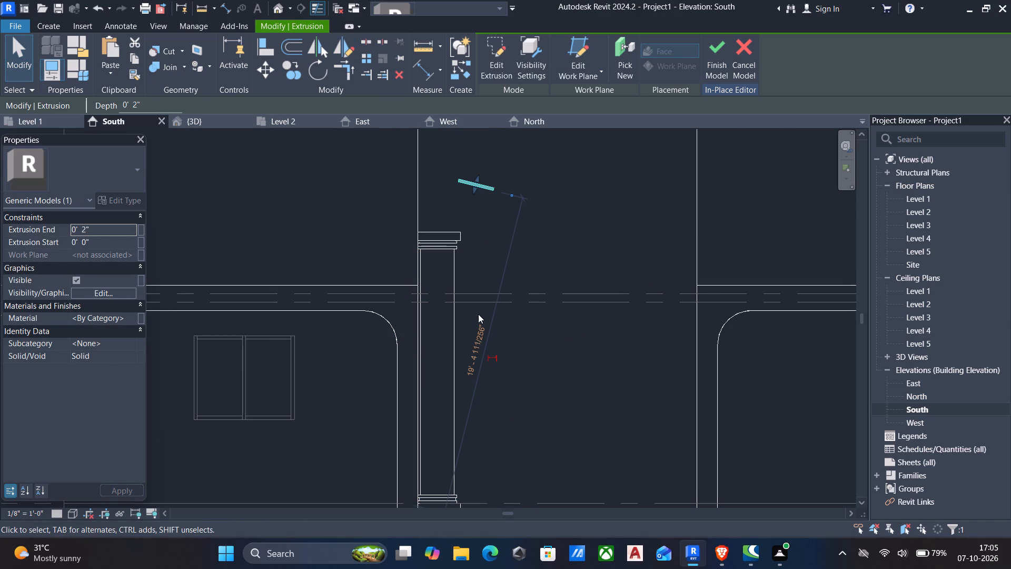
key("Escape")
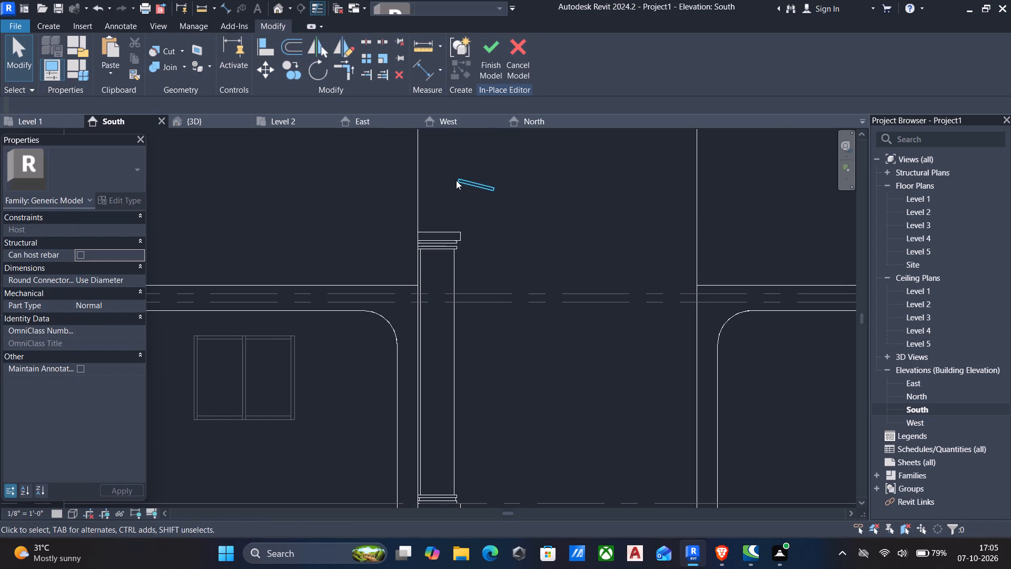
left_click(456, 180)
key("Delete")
Delete the capital's block and discs at the top of the column shaft.
left_click_drag(389, 199, 468, 267)
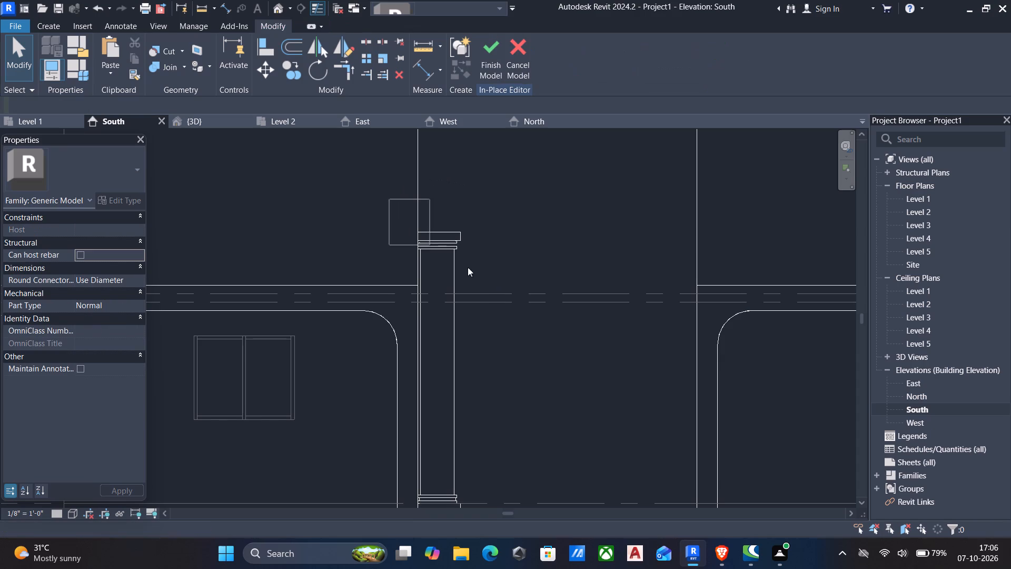
left_click_drag(468, 267, 541, 290)
key("Delete")
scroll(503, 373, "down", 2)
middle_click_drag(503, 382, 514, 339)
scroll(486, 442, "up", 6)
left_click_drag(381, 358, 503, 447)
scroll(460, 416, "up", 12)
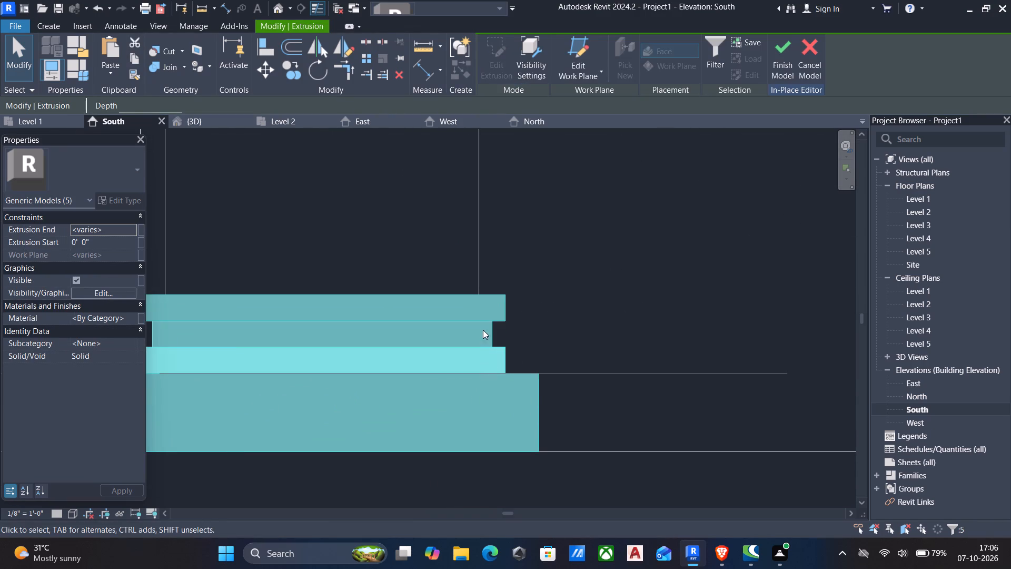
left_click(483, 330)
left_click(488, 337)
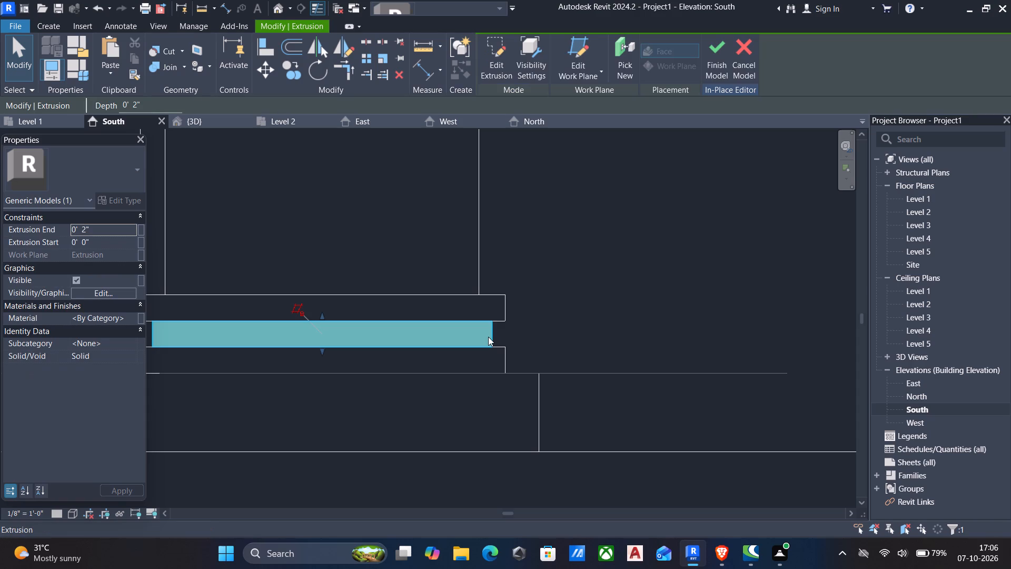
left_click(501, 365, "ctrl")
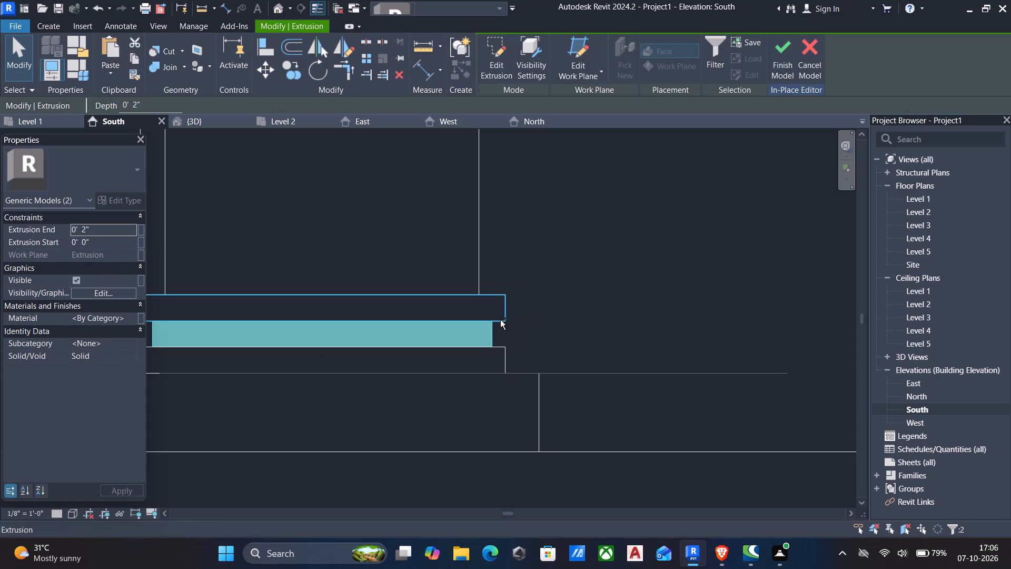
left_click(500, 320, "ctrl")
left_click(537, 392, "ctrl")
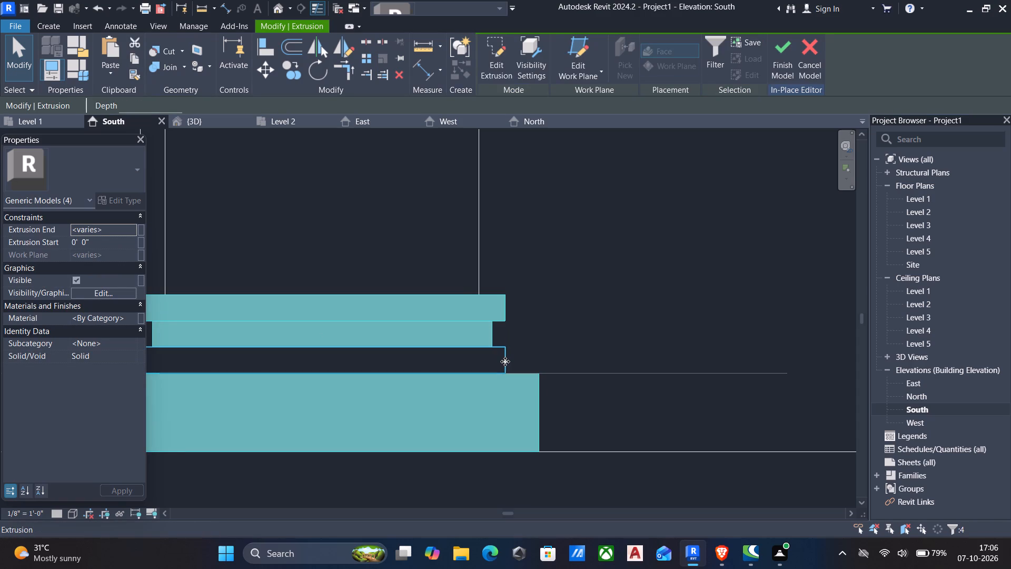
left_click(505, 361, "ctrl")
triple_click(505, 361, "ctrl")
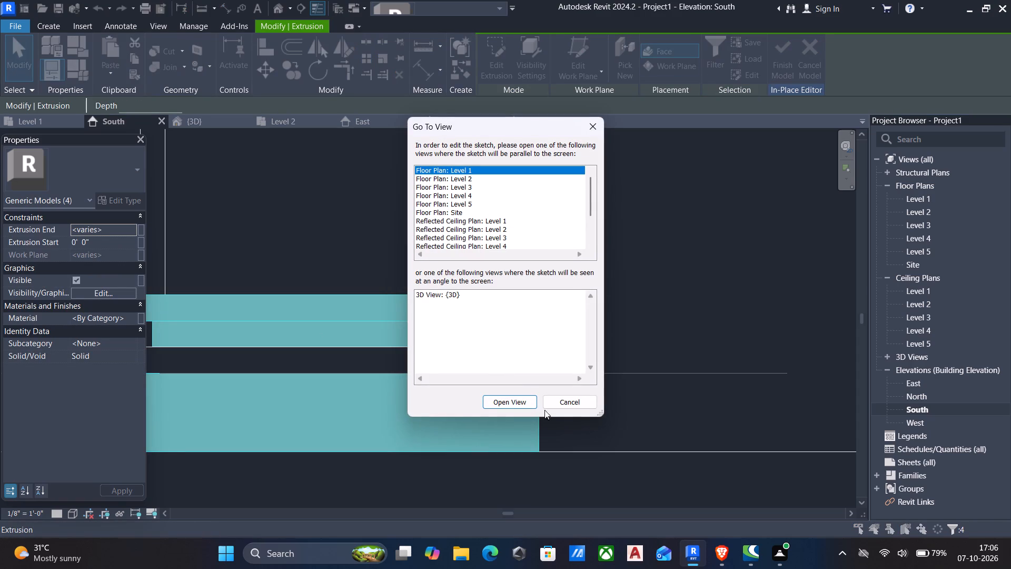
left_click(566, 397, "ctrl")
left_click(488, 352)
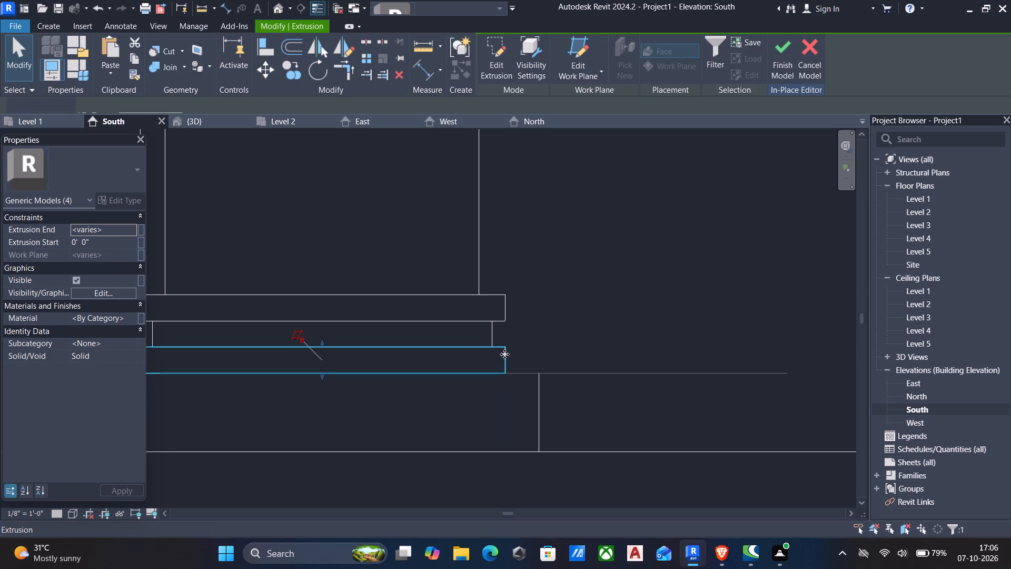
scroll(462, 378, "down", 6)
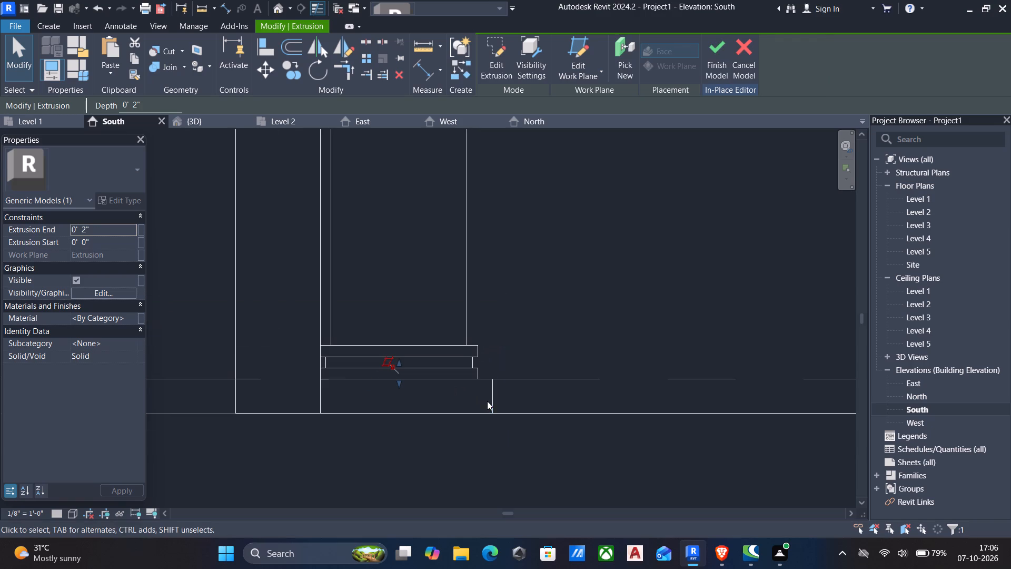
Open the sketch of the base's lower disc in the Level 1 floor plan, inspect its circle, and finish the sketch.
left_click(478, 369)
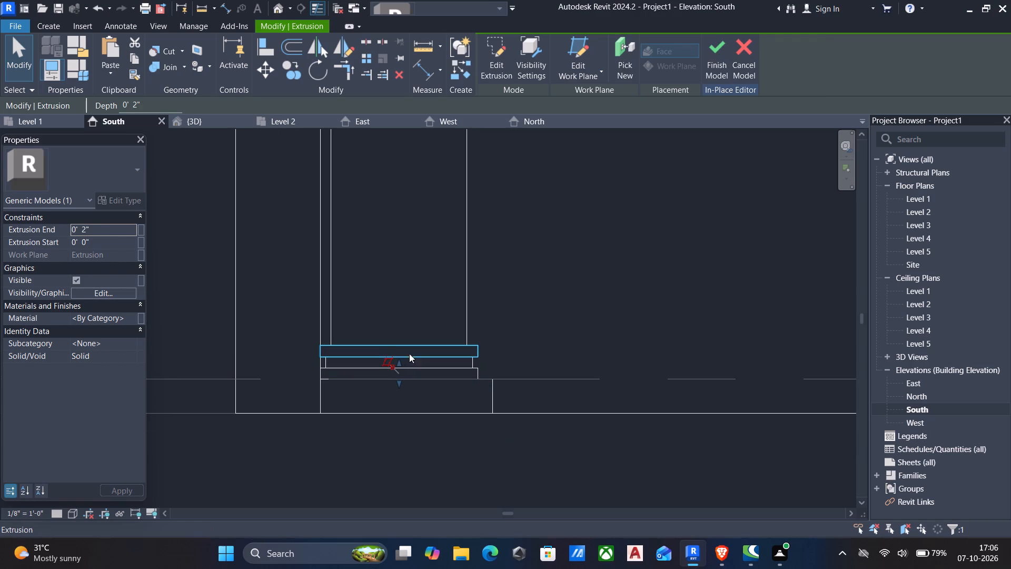
triple_click(348, 370)
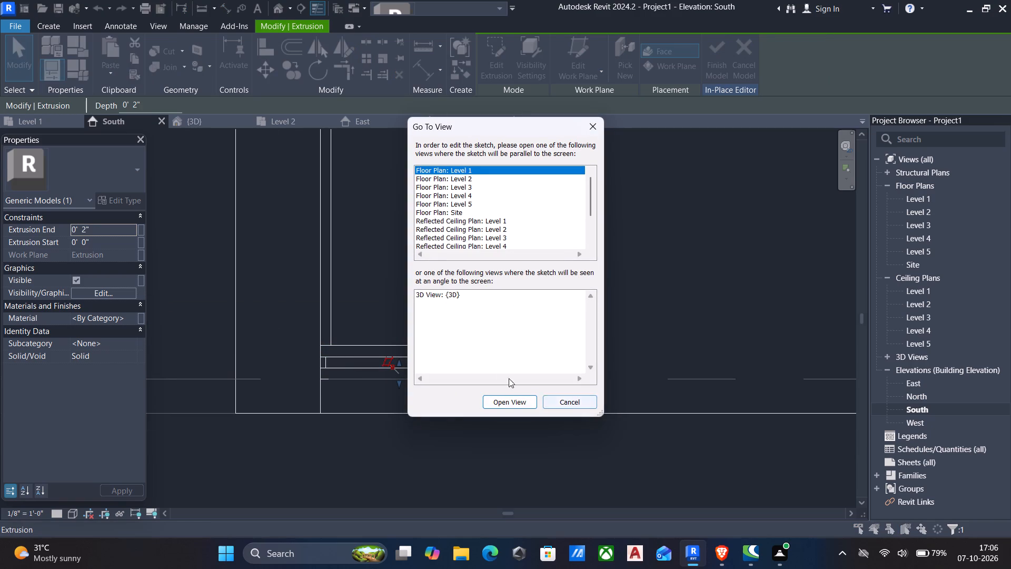
left_click(508, 400)
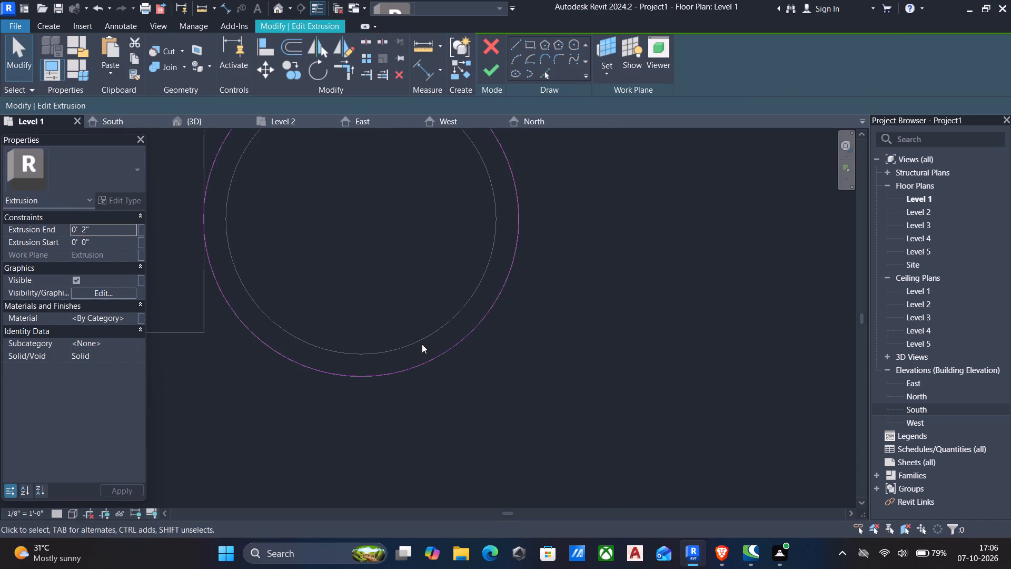
scroll(422, 344, "down", 11)
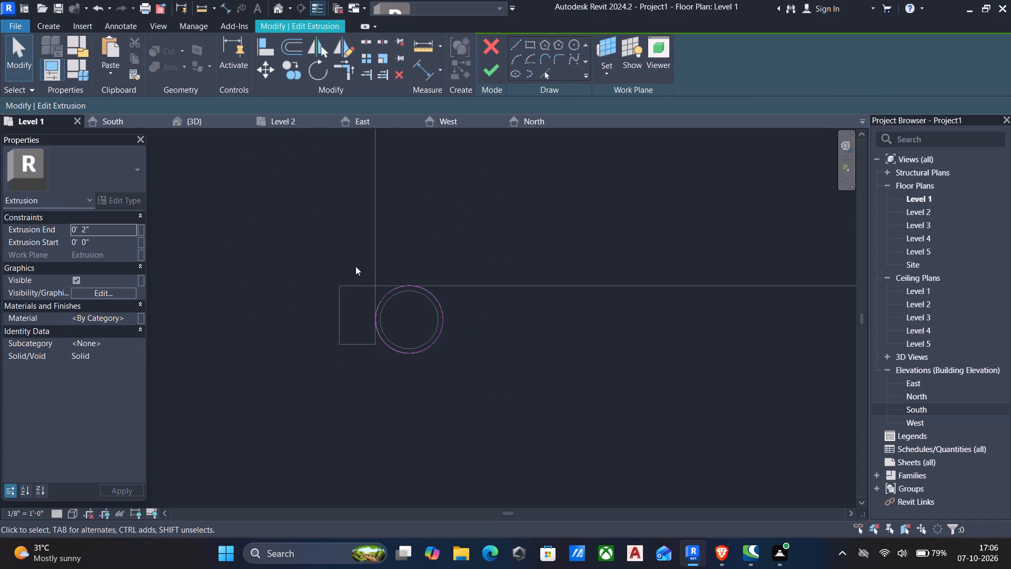
left_click_drag(340, 251, 467, 401)
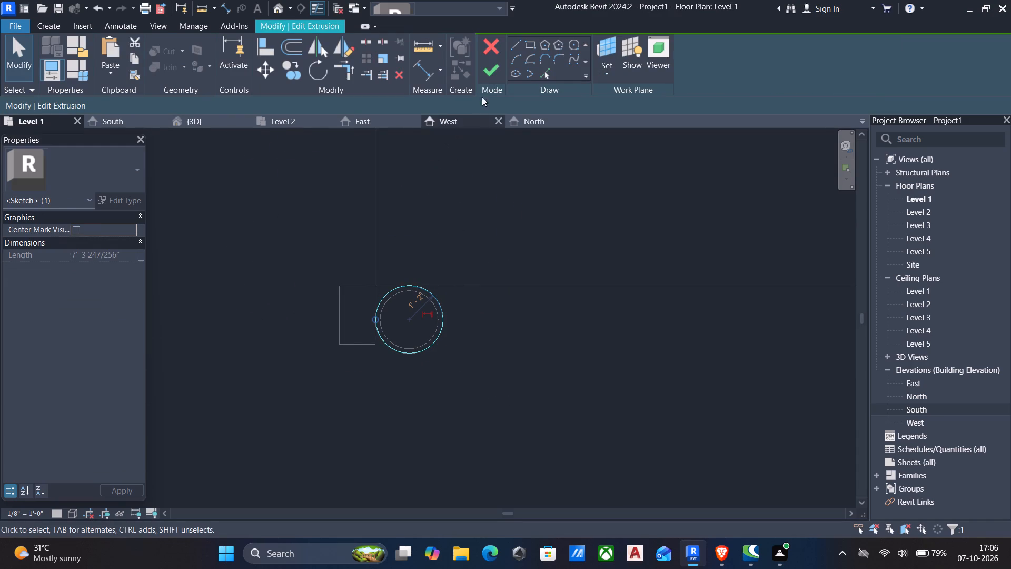
left_click(495, 67)
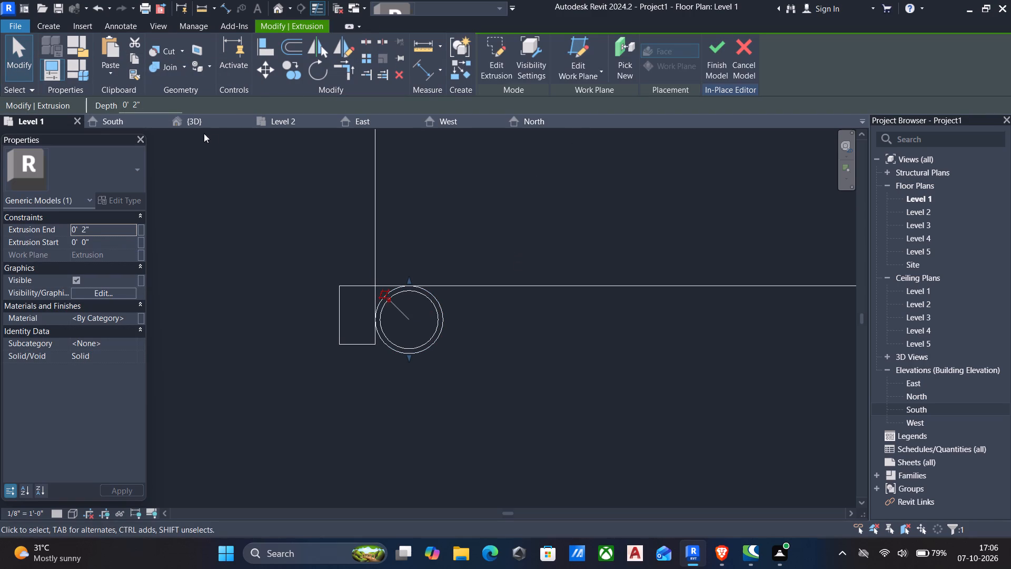
Examine the column's shaft and base in the 3D view, head-on and from an angle.
left_click(190, 121)
scroll(537, 342, "down", 6)
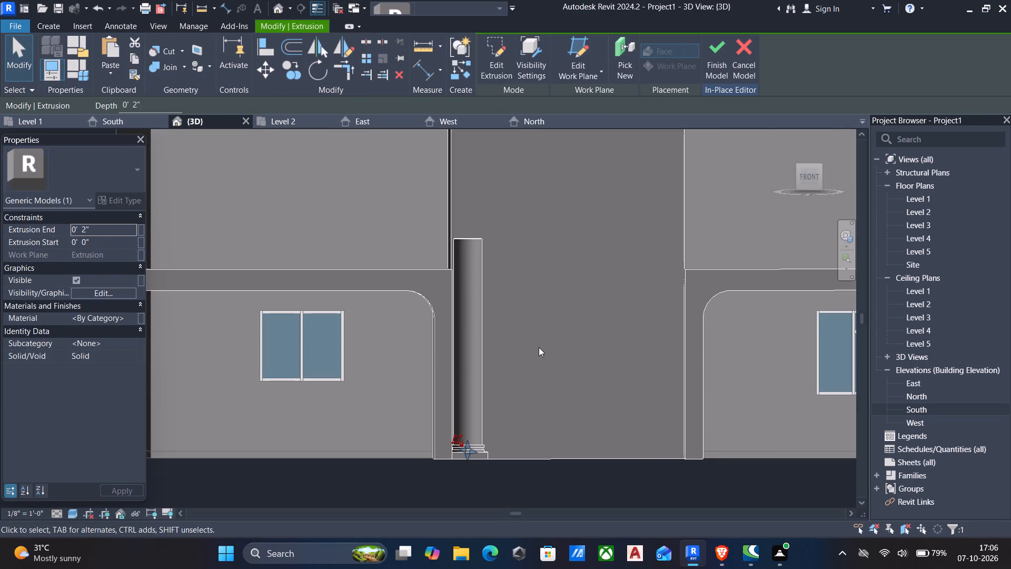
key("Escape")
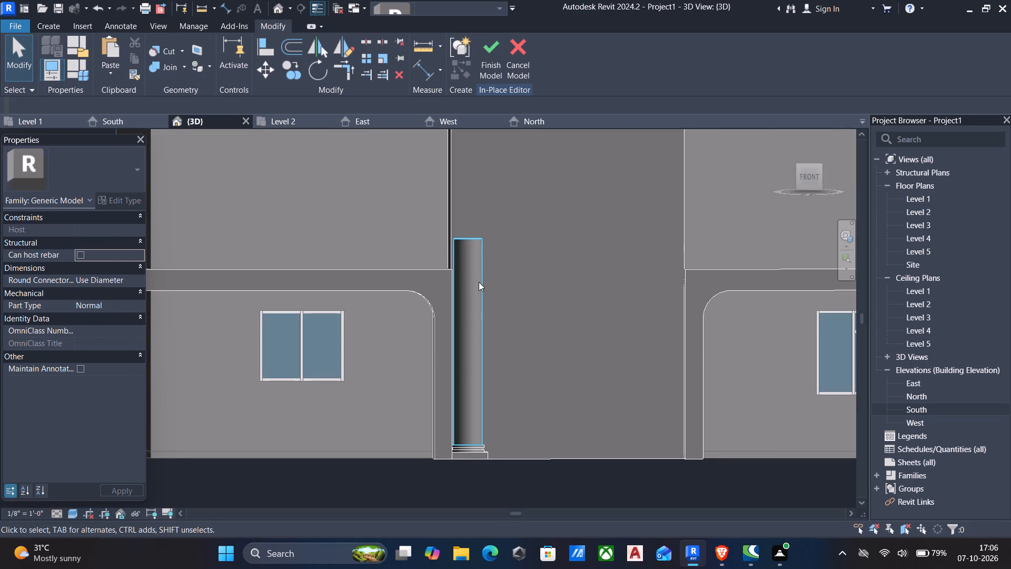
middle_click_drag(484, 293, 480, 328)
scroll(476, 330, "down", 2)
middle_click_drag(474, 333, 411, 362, "shift")
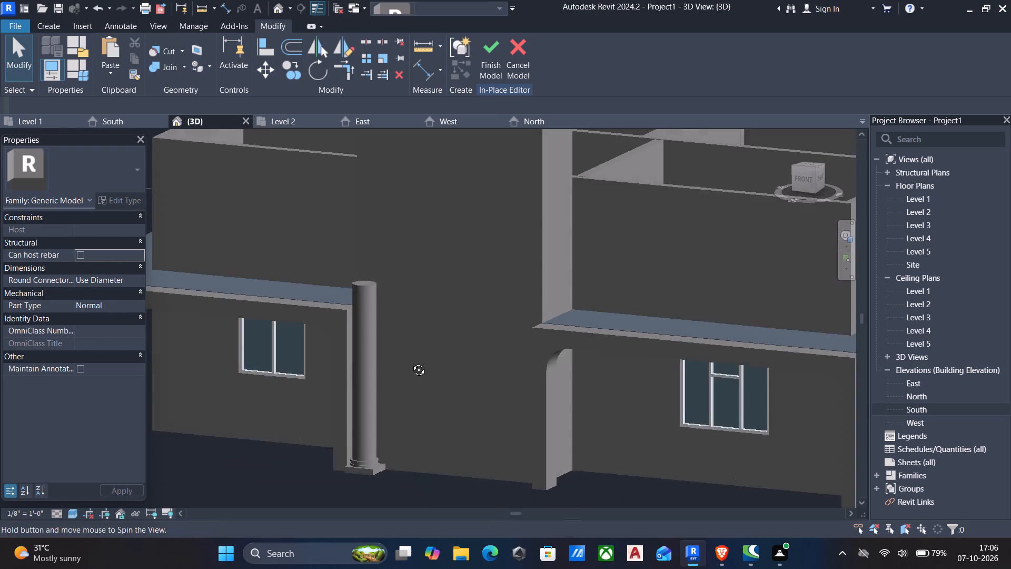
Finish the in-place model of the facade frames and column from the South elevation, and dismiss the save reminder without saving.
middle_click_drag(411, 362, 516, 358, "shift")
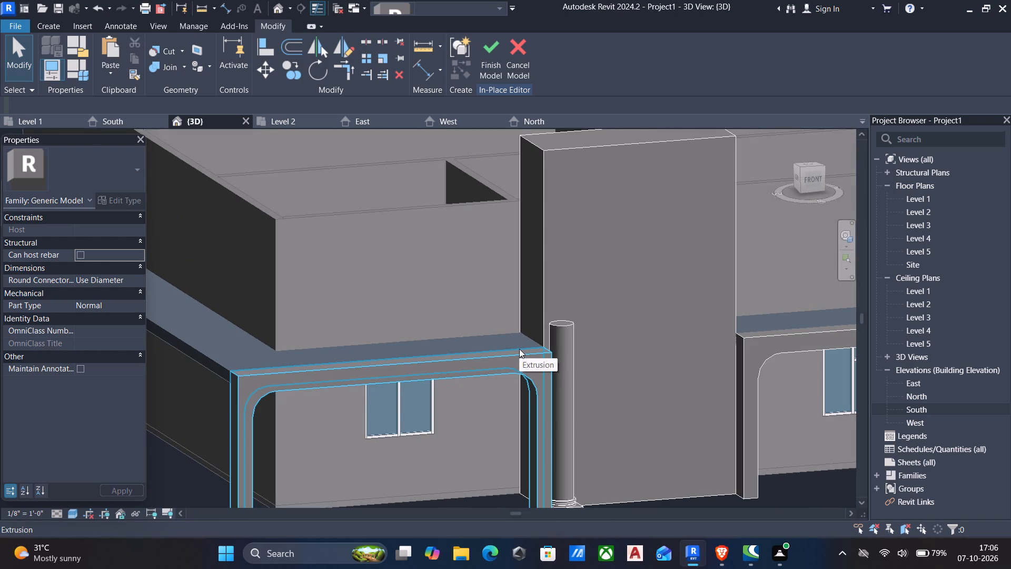
scroll(487, 350, "up", 6)
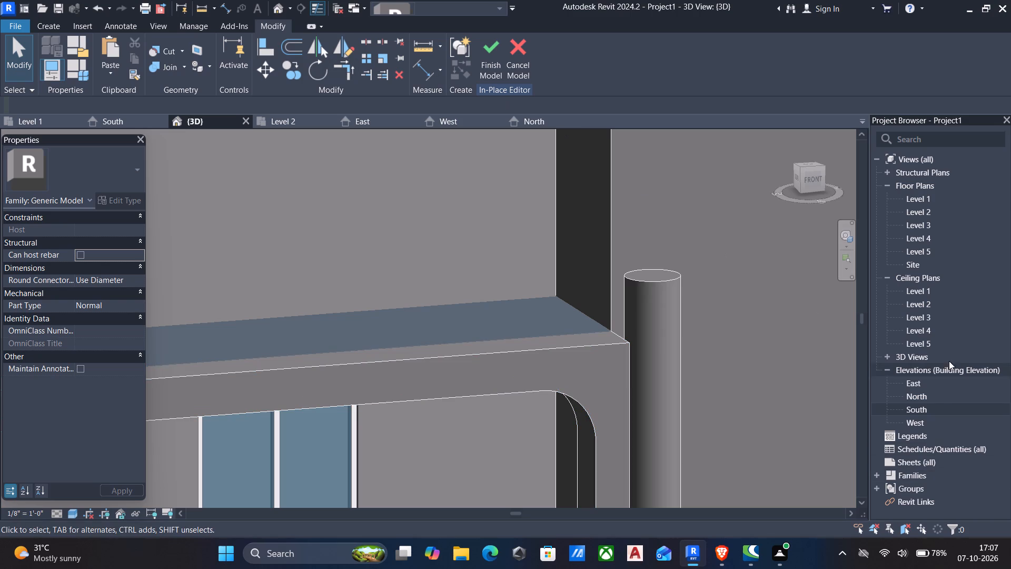
double_click(921, 402)
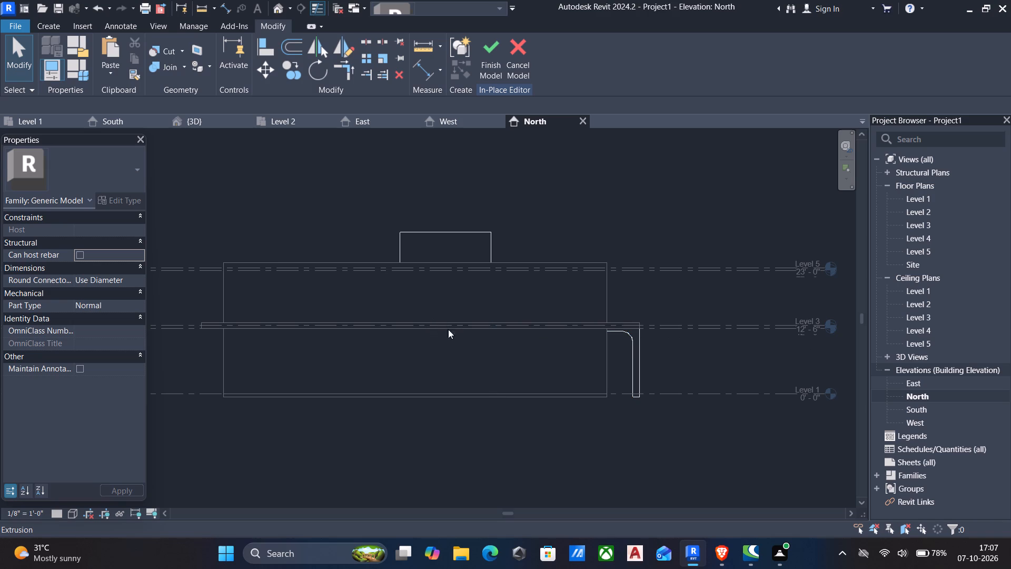
double_click(921, 410)
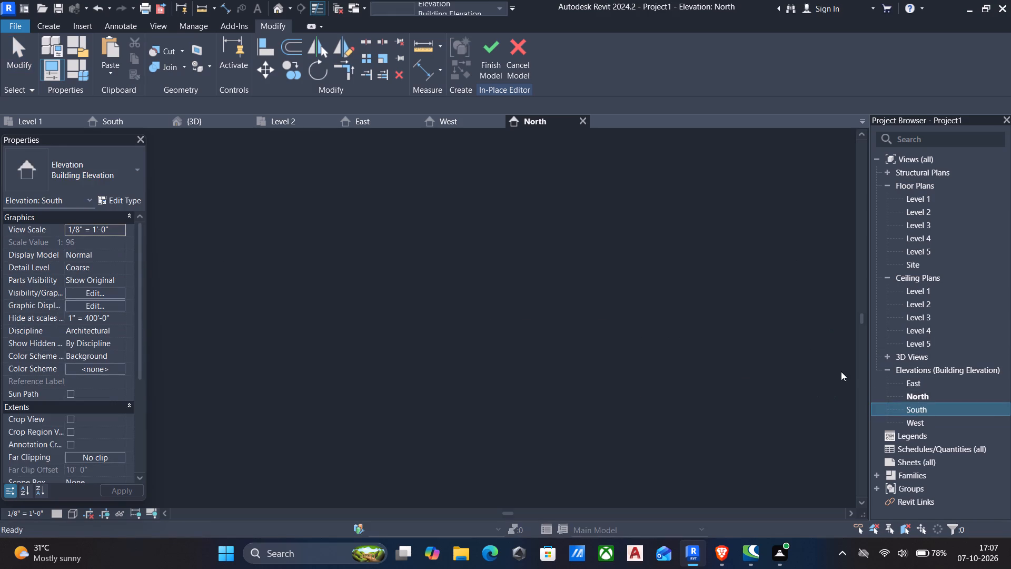
scroll(463, 305, "down", 7)
scroll(408, 258, "down", 7)
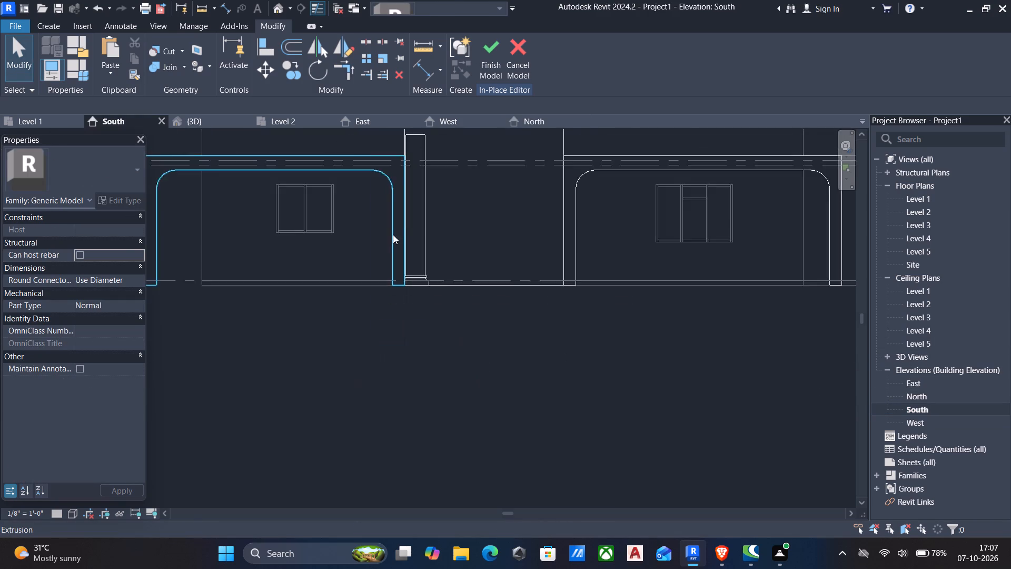
scroll(393, 234, "down", 2)
middle_click_drag(393, 234, 647, 362)
scroll(272, 256, "up", 6)
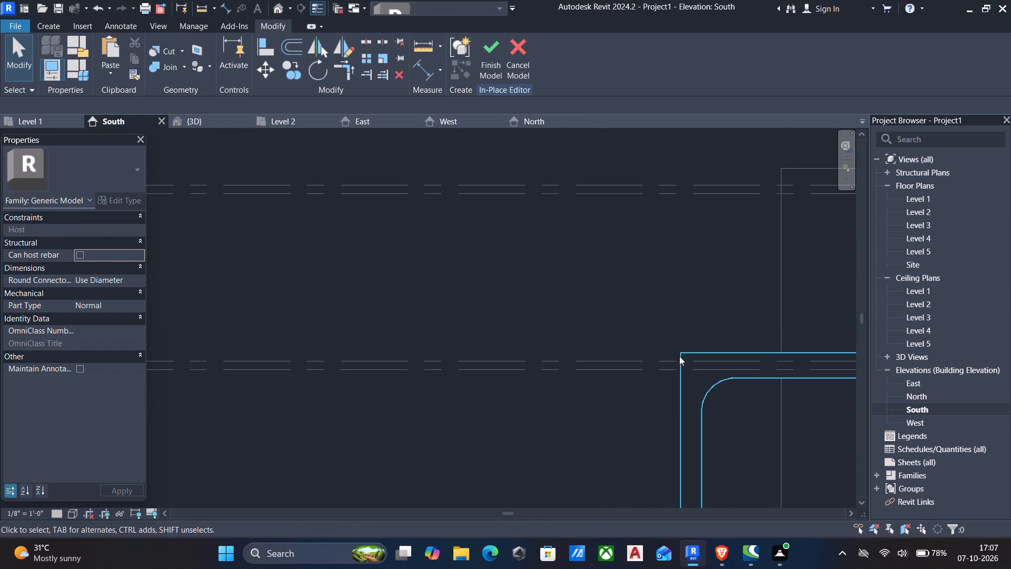
scroll(698, 361, "down", 6)
middle_click_drag(694, 361, 568, 310)
scroll(513, 268, "up", 1)
left_click(487, 53)
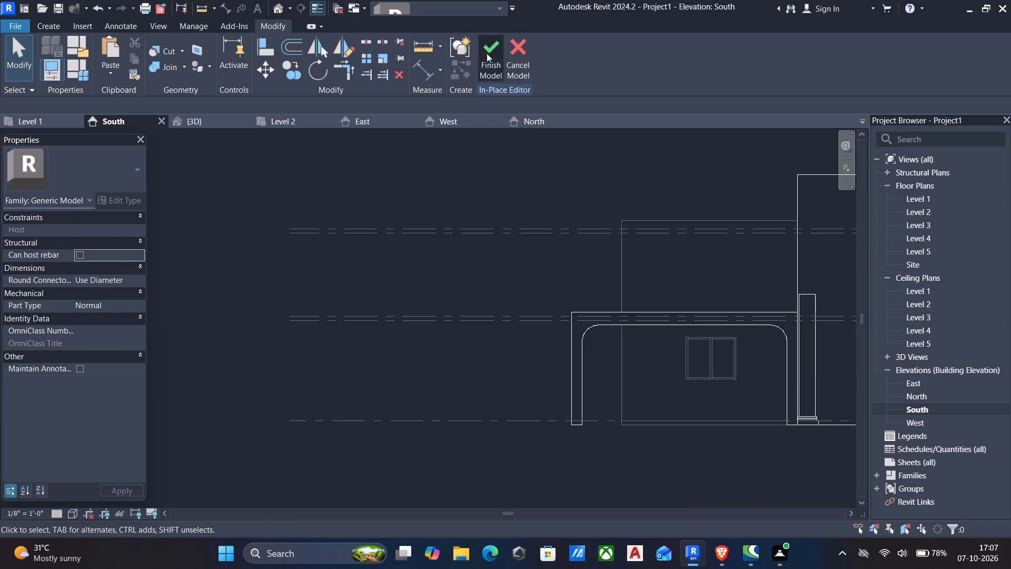
left_click(588, 323)
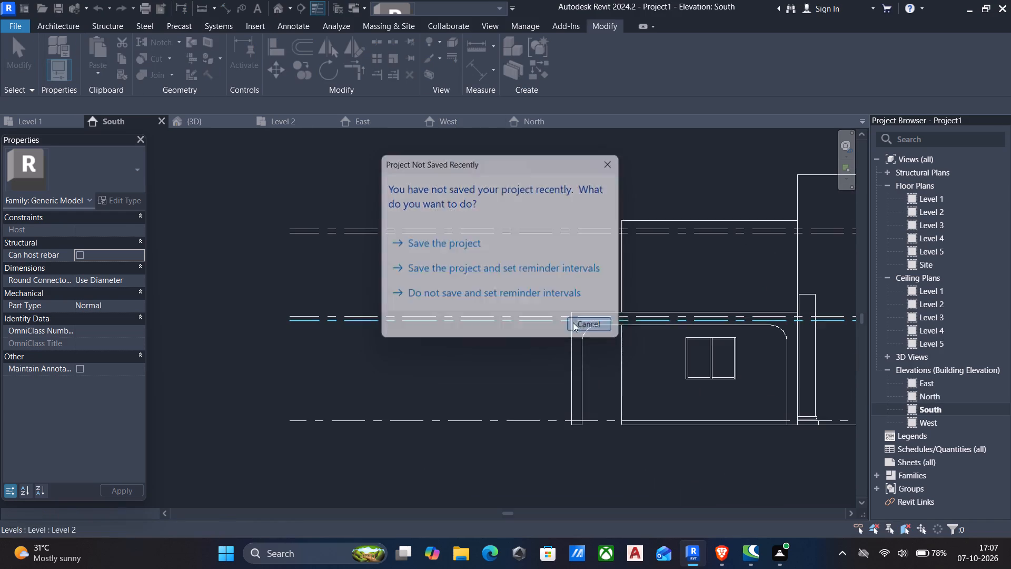
Examine how the frames, column and first-storey roof slab line up in the South elevation and the 3D view.
scroll(647, 328, "down", 6)
middle_click_drag(647, 328, 635, 319)
scroll(635, 319, "up", 6)
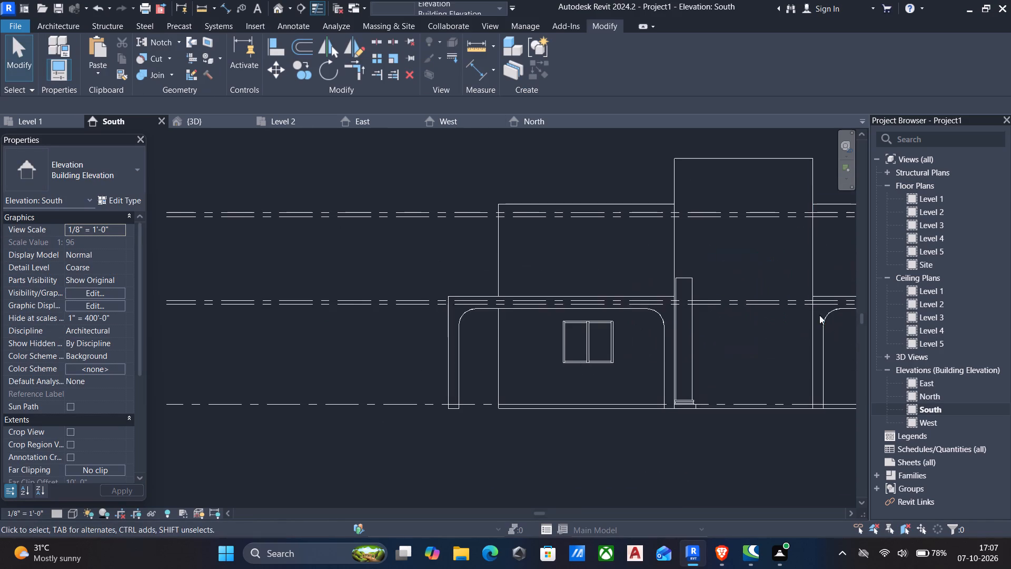
scroll(756, 298, "up", 5)
scroll(756, 298, "down", 8)
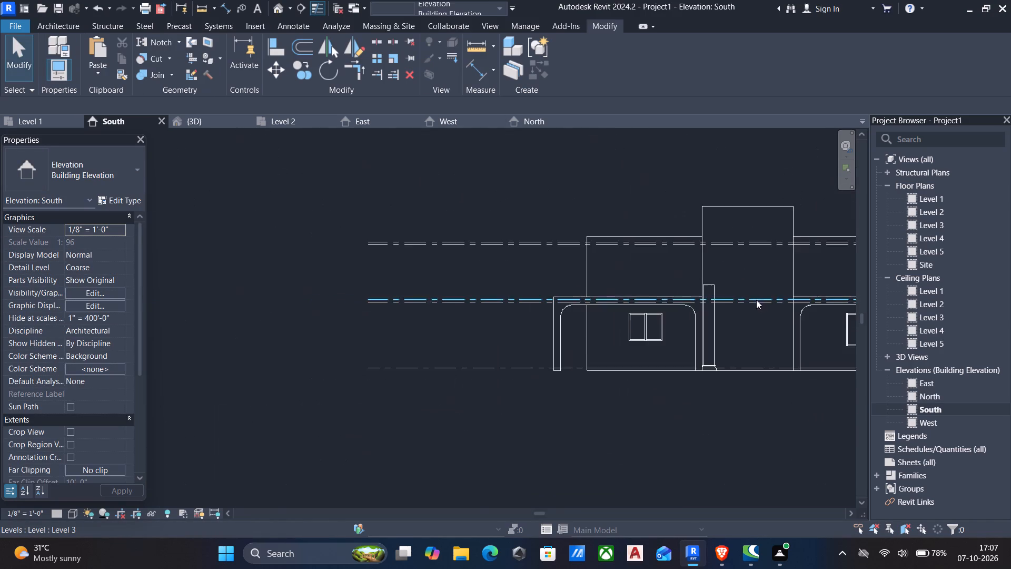
middle_click_drag(757, 303, 656, 281)
scroll(659, 318, "up", 6)
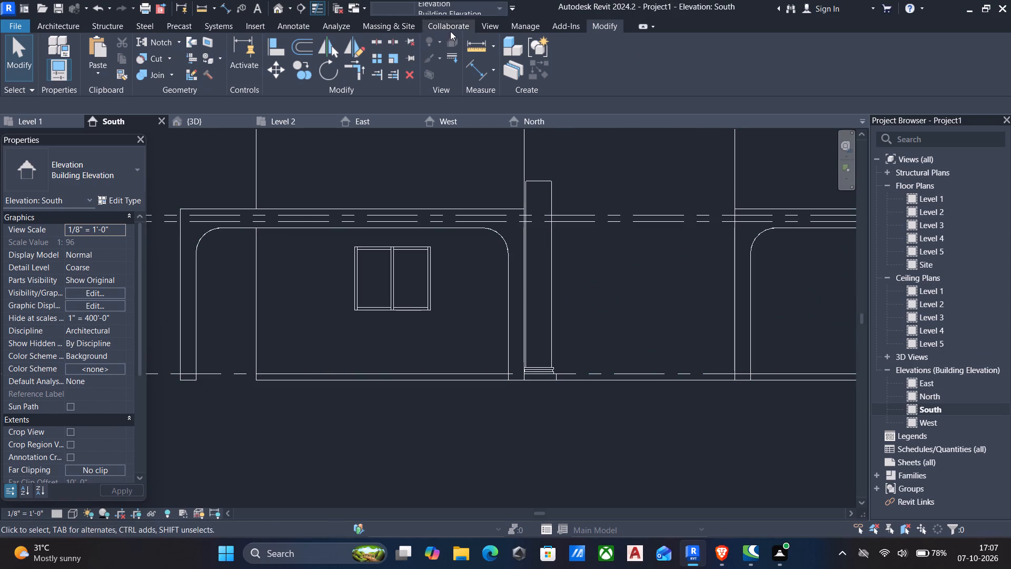
left_click(212, 121)
scroll(348, 136, "down", 2)
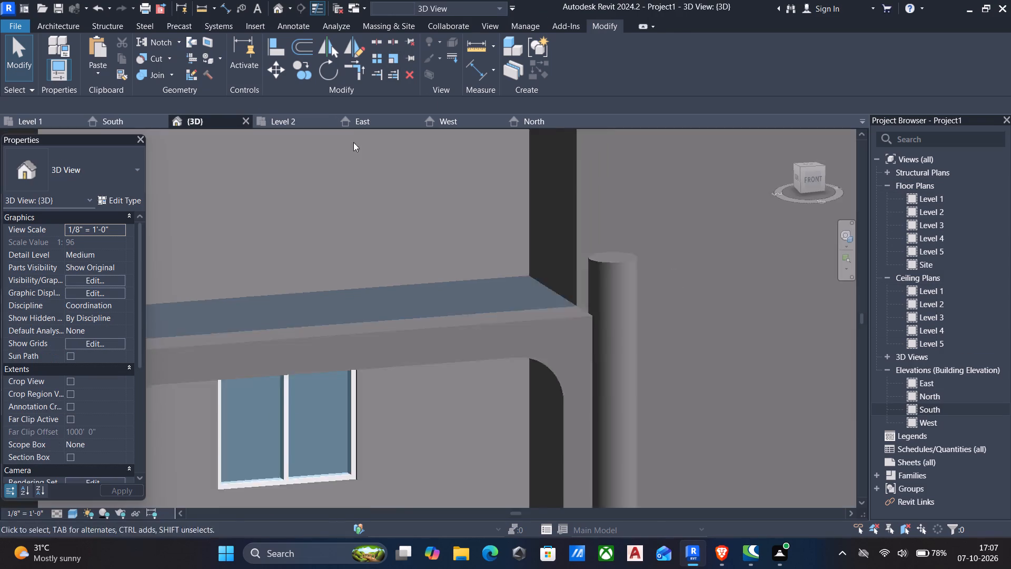
scroll(353, 142, "down", 2)
scroll(599, 221, "down", 6)
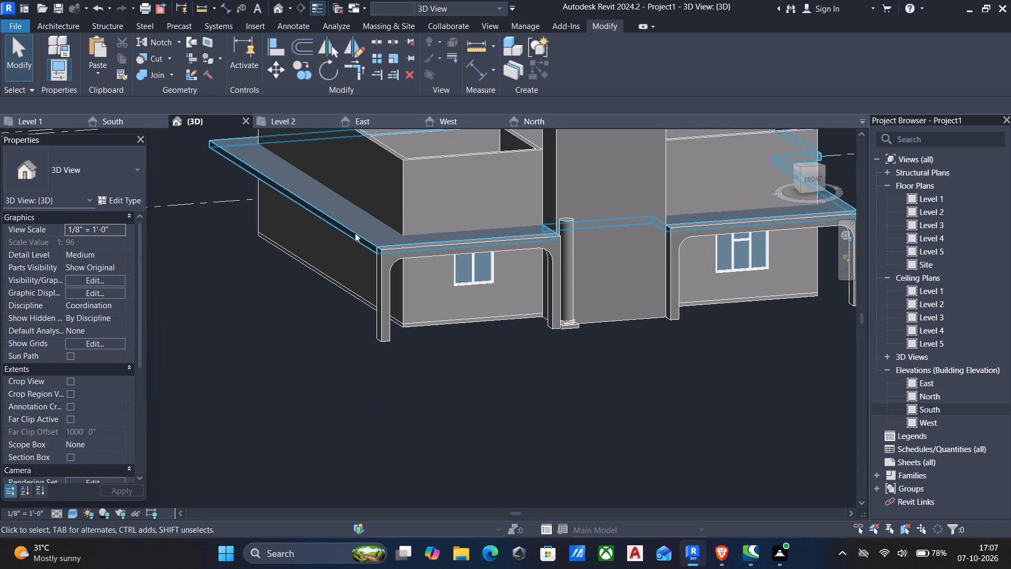
Select the flat roof slab above the first storey and duplicate its Generic - 12" type under the name 6".
left_click(352, 232)
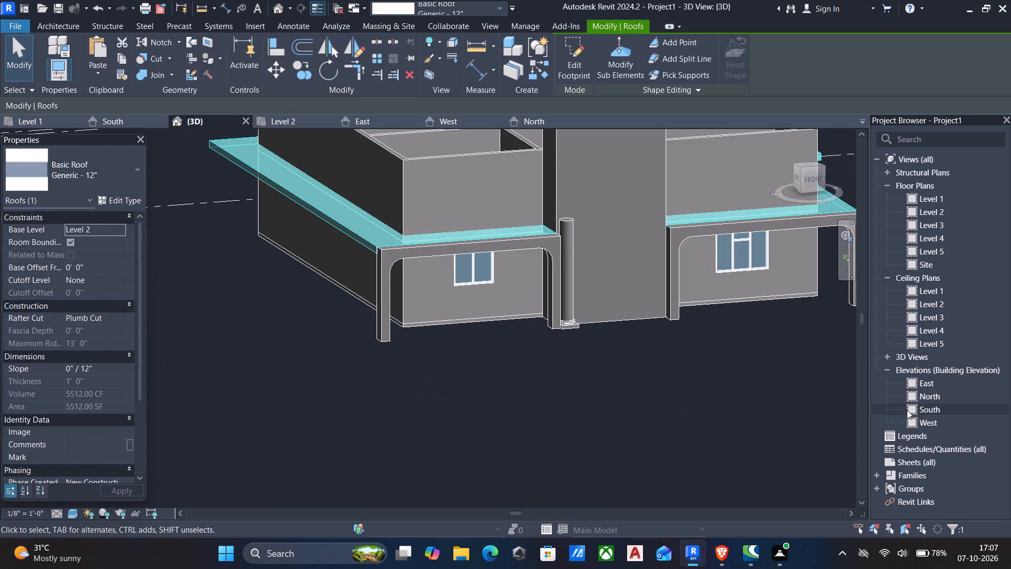
double_click(932, 410)
scroll(404, 226, "down", 2)
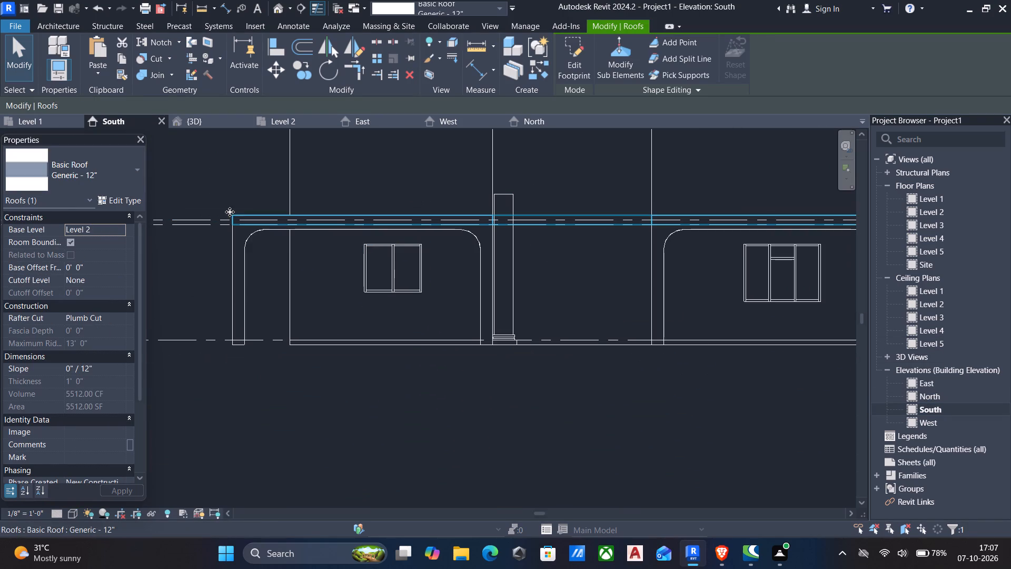
left_click(245, 219)
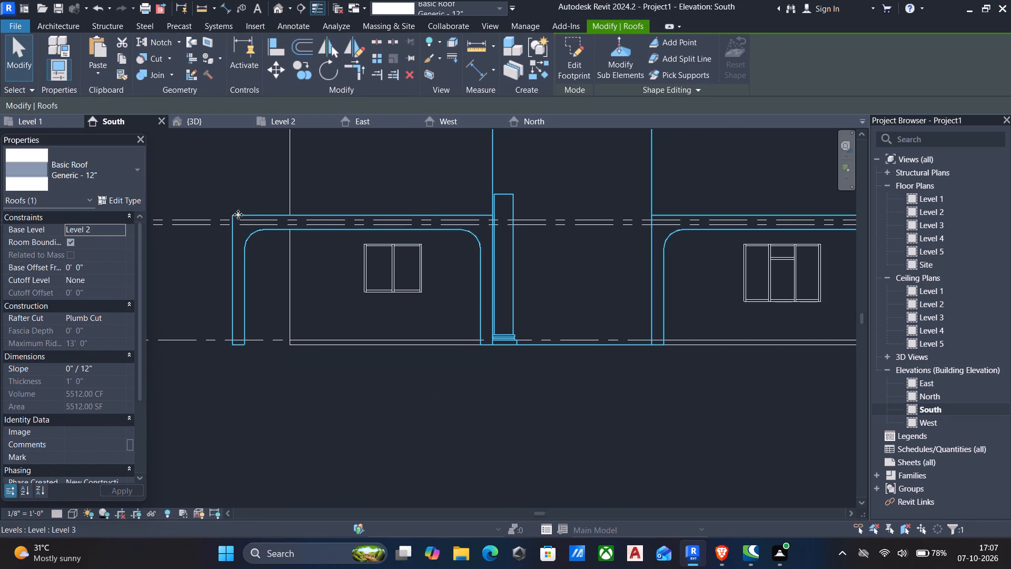
left_click(243, 219)
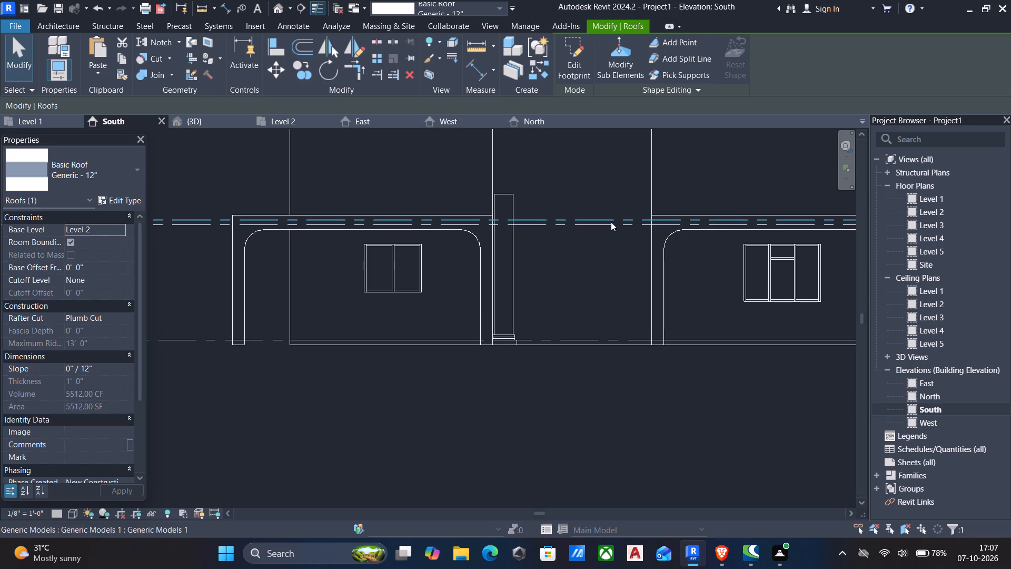
scroll(611, 222, "down", 5)
middle_click_drag(617, 235, 469, 364)
scroll(640, 352, "up", 6)
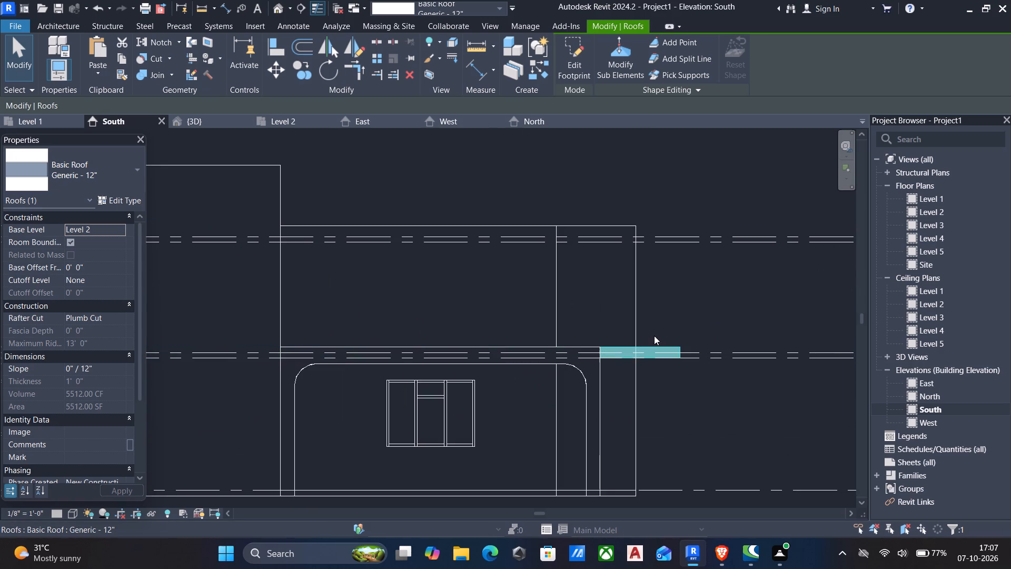
scroll(631, 350, "up", 5)
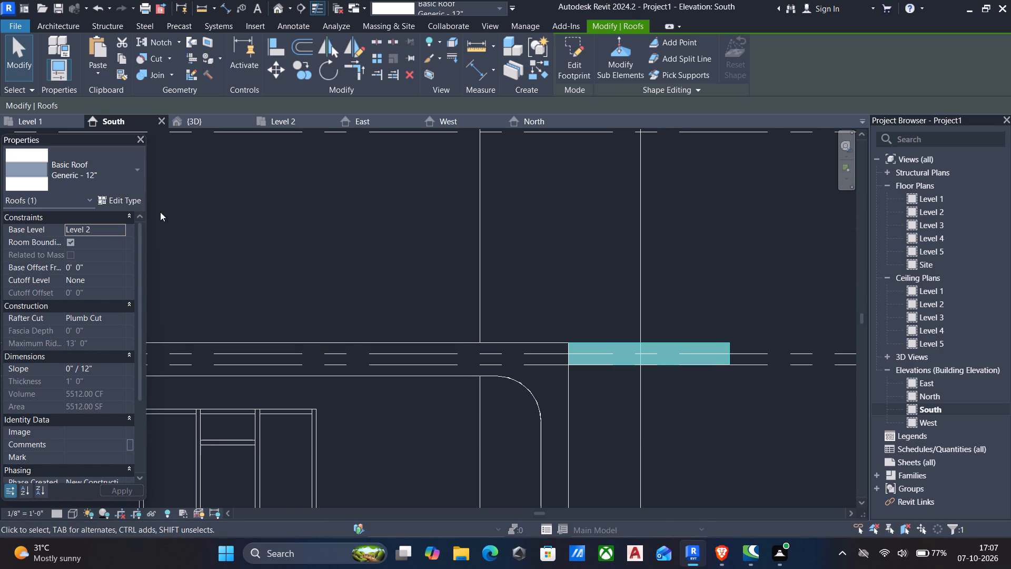
left_click(130, 200)
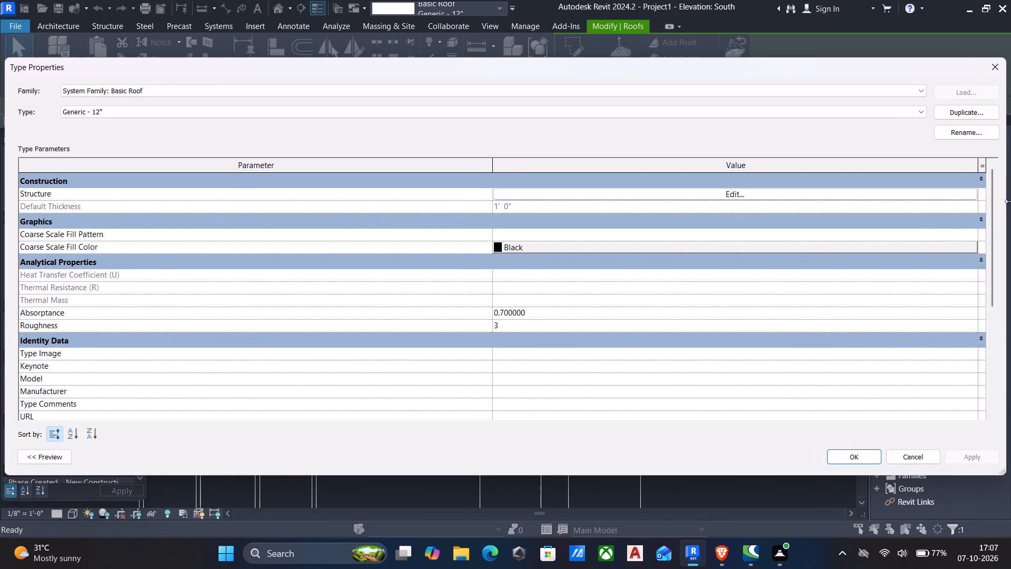
left_click(959, 109)
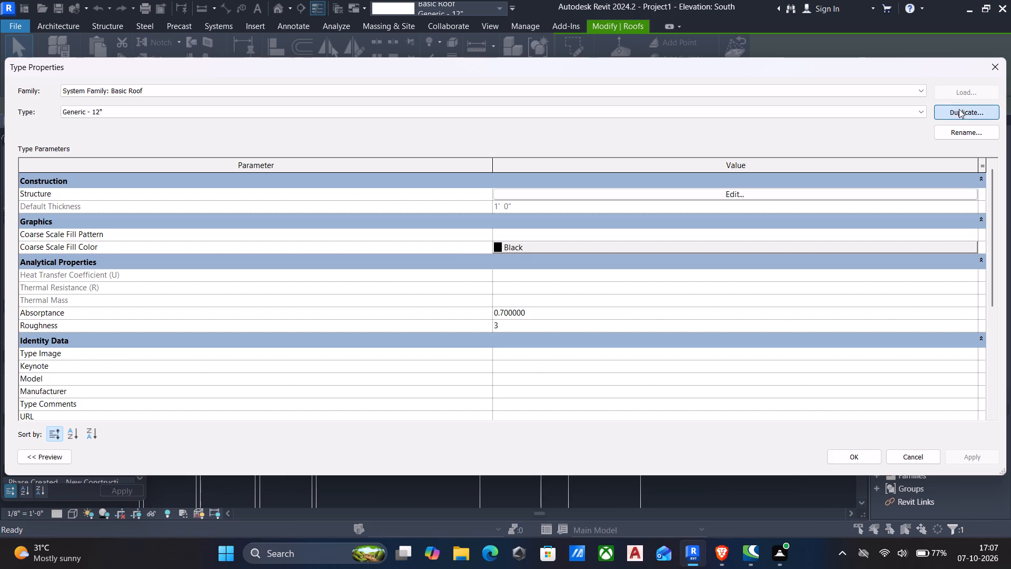
key("BackSpace")
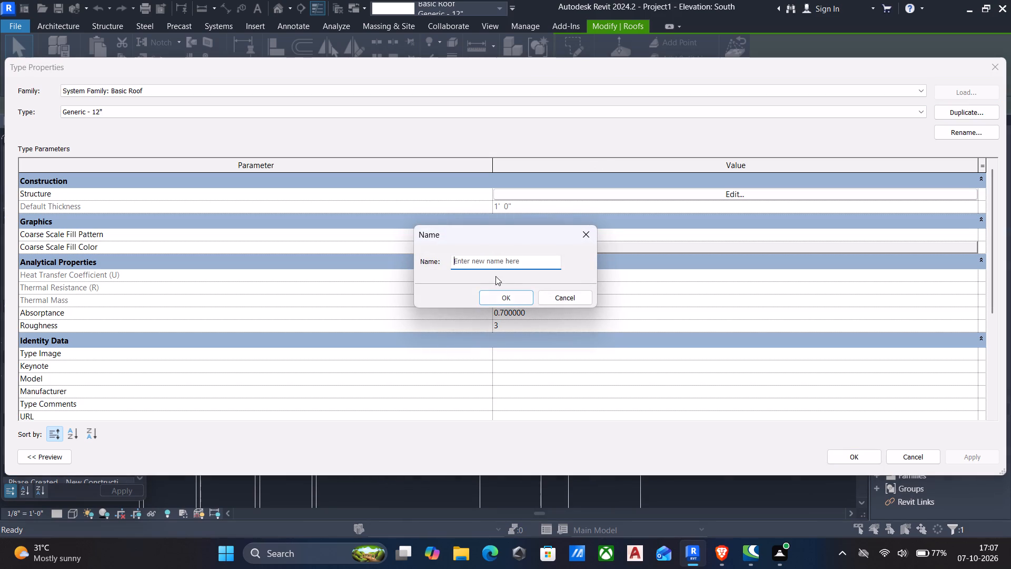
key("6")
key("shift+quotedbl")
left_click(493, 296)
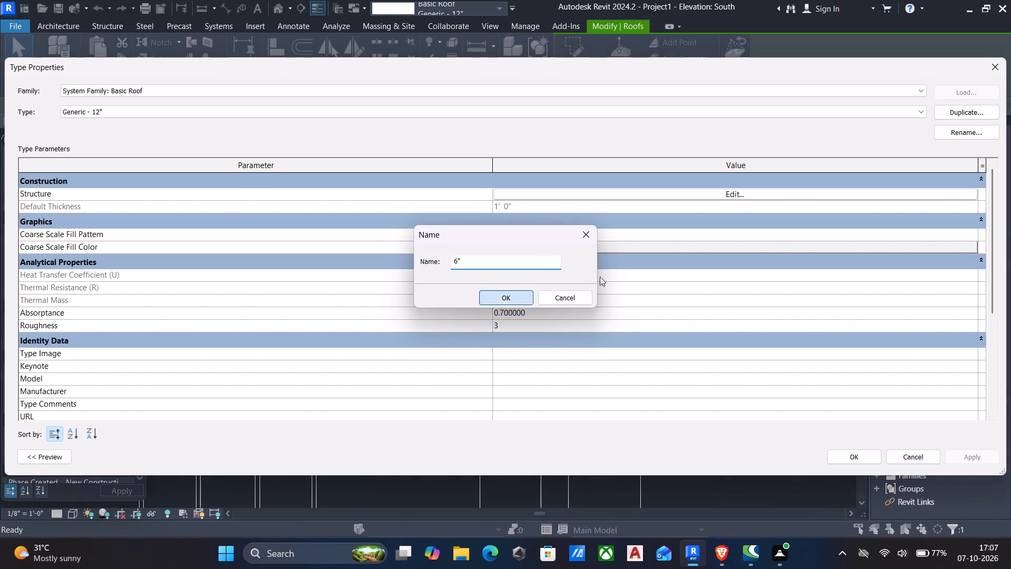
Set the structure layer of the 6" roof type to a thickness of 6" and apply the type to the slab.
left_click(714, 199)
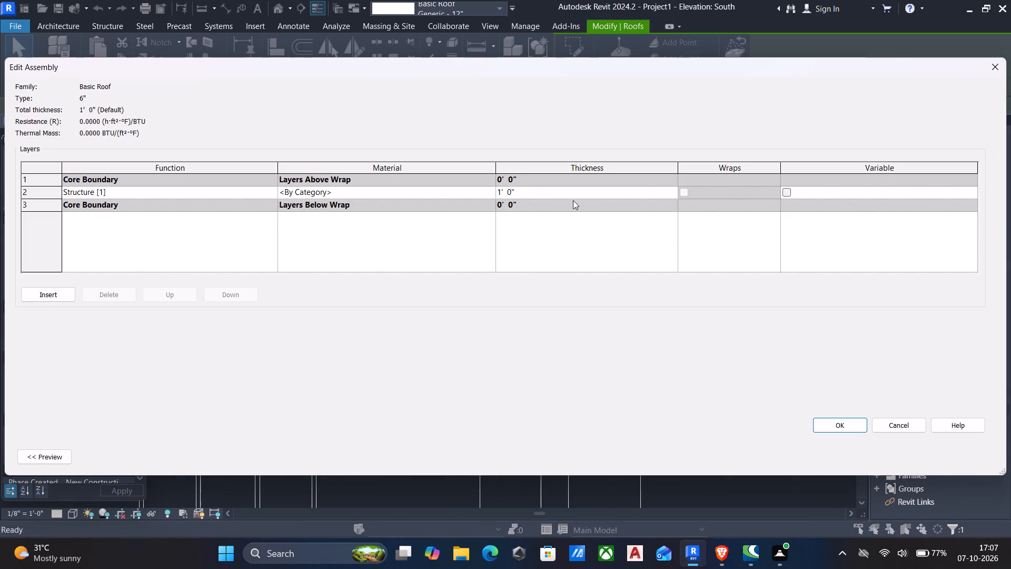
left_click(568, 189)
type("6\"")
key("Return")
left_click(842, 421)
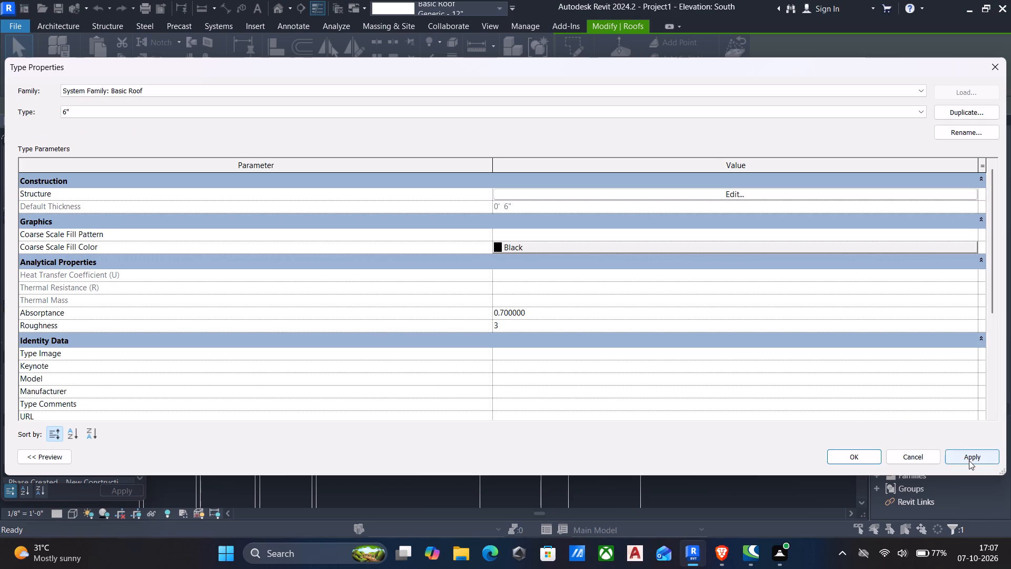
left_click(969, 460)
left_click(851, 455)
scroll(628, 309, "down", 3)
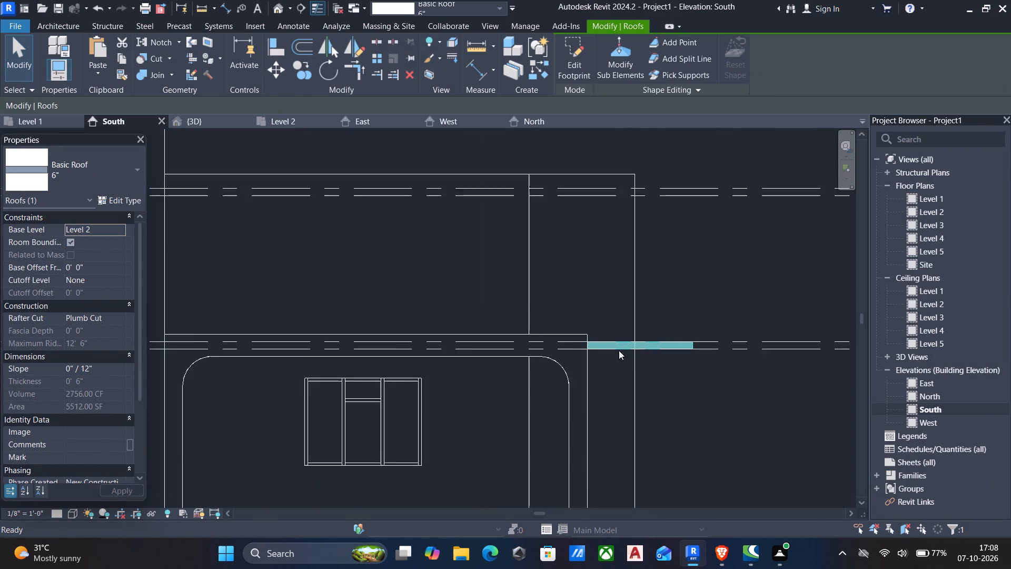
scroll(619, 350, "down", 2)
scroll(618, 380, "up", 3)
key("Escape")
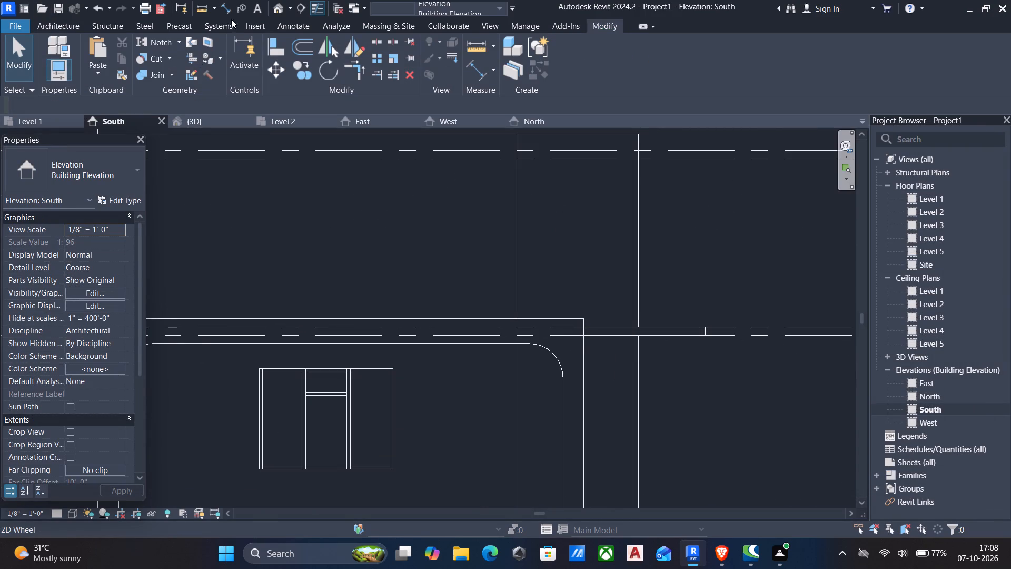
Examine the thinned roof slab in 3D along the side wall and where it meets the front frame.
left_click(273, 8)
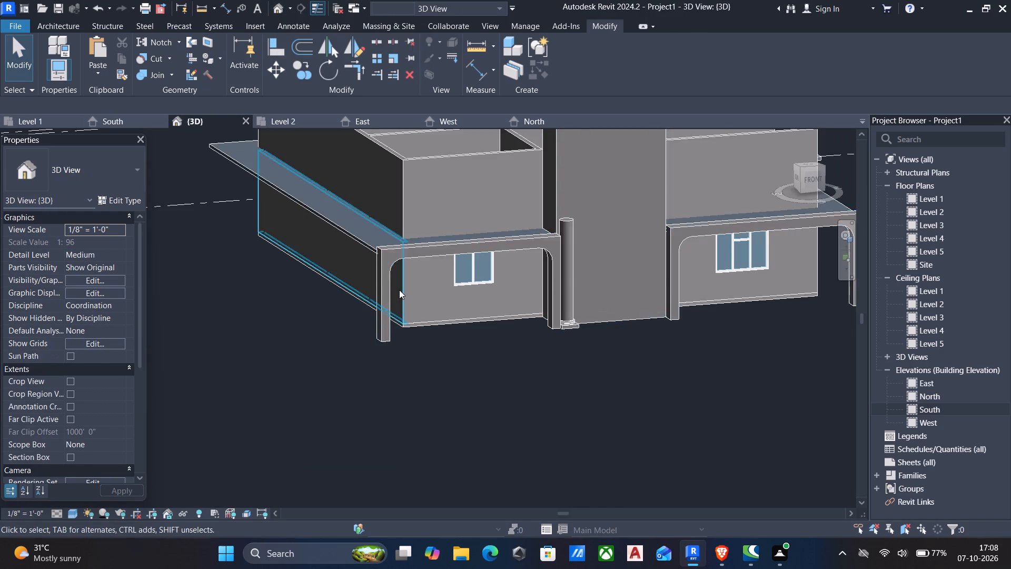
scroll(388, 268, "up", 5)
scroll(388, 268, "down", 4)
middle_click_drag(388, 268, 499, 264)
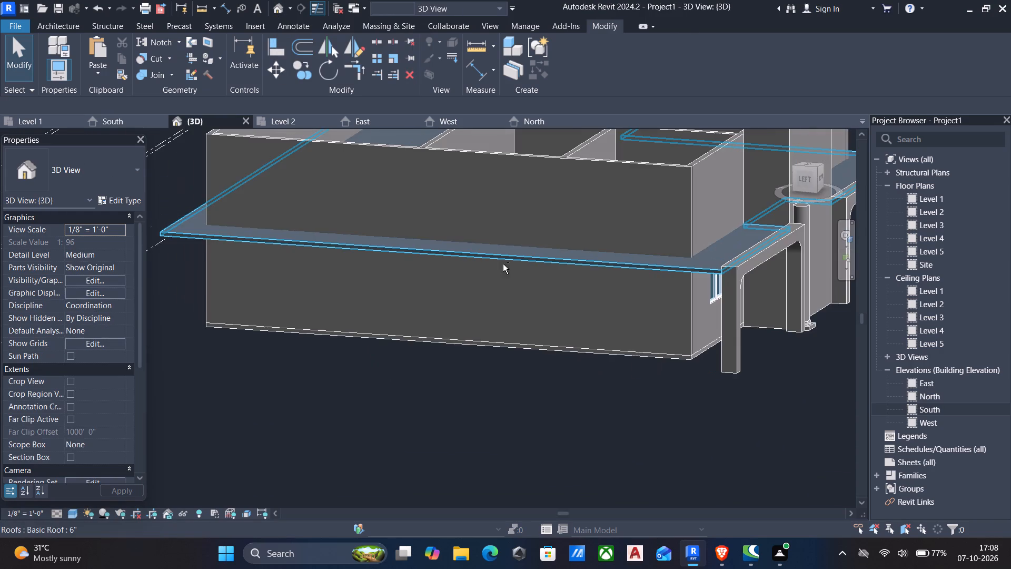
middle_click_drag(502, 265, 567, 243, "shift")
middle_click_drag(562, 247, 252, 342)
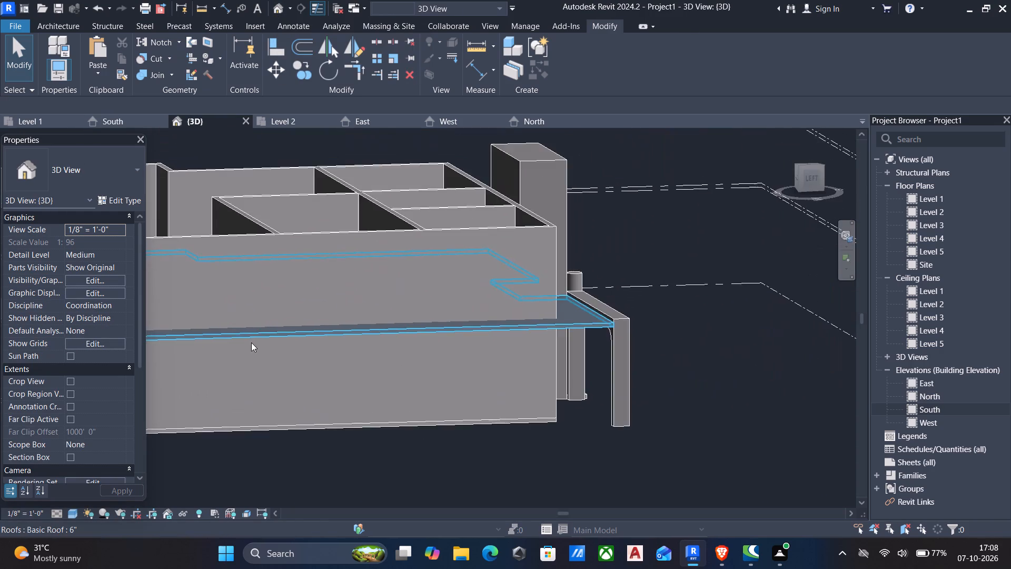
scroll(499, 330, "up", 5)
scroll(708, 317, "up", 5)
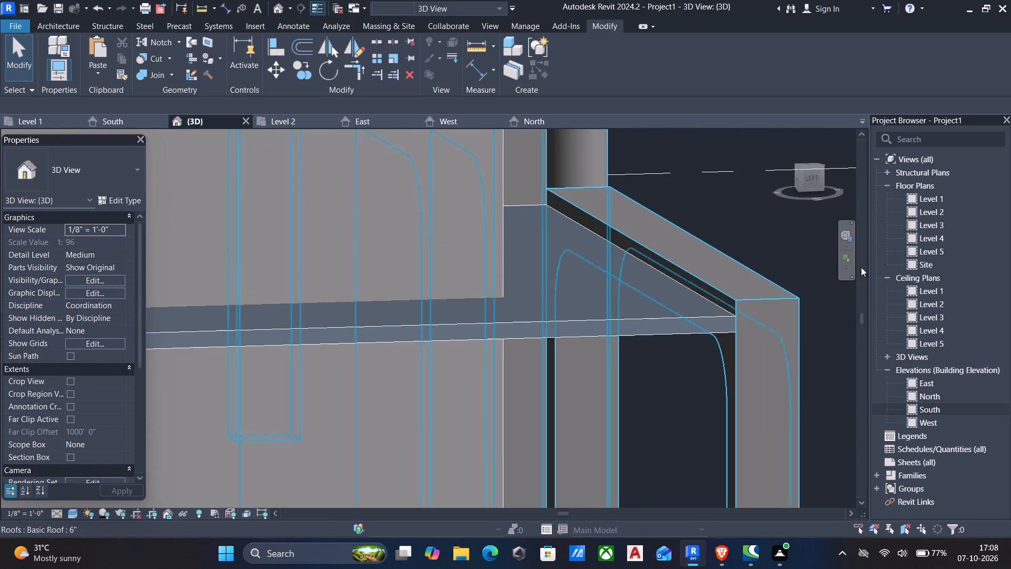
Examine in the East elevation how the first-storey roof slab lines up with the front frame and the tall block.
double_click(929, 380)
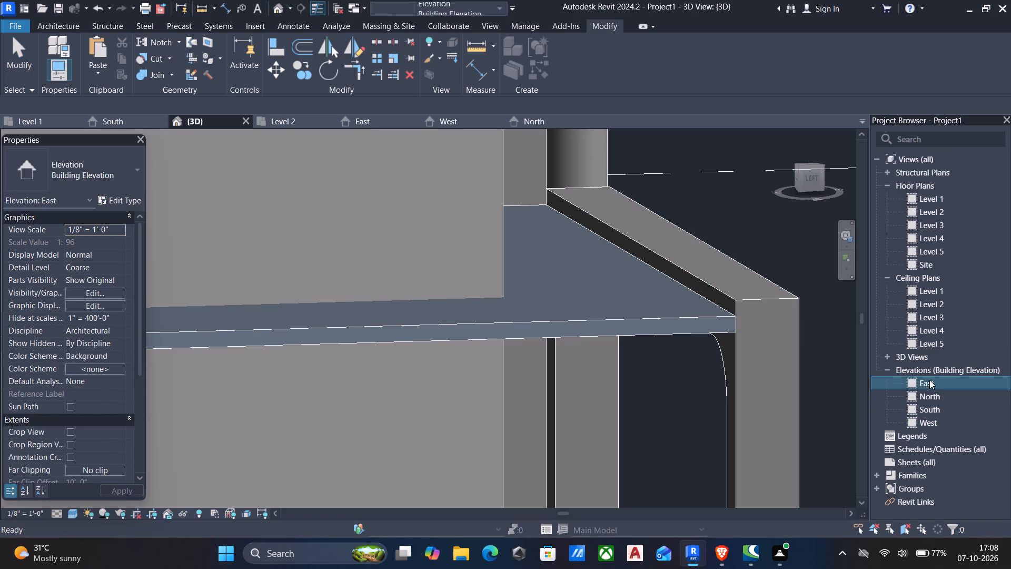
scroll(543, 297, "down", 5)
scroll(543, 315, "up", 2)
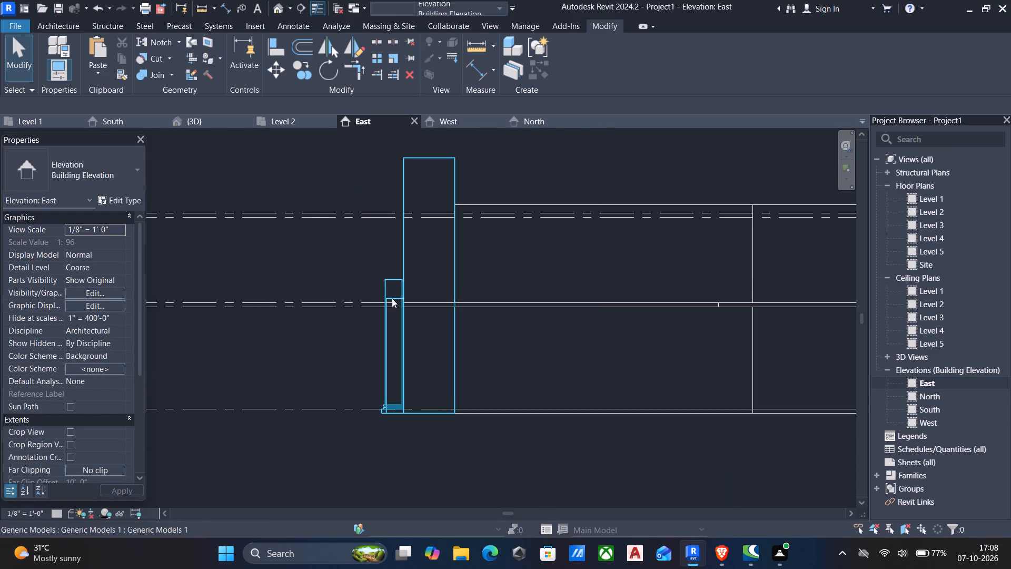
scroll(479, 328, "up", 4)
left_click(419, 291)
scroll(419, 291, "down", 5)
scroll(502, 325, "down", 6)
scroll(421, 246, "up", 5)
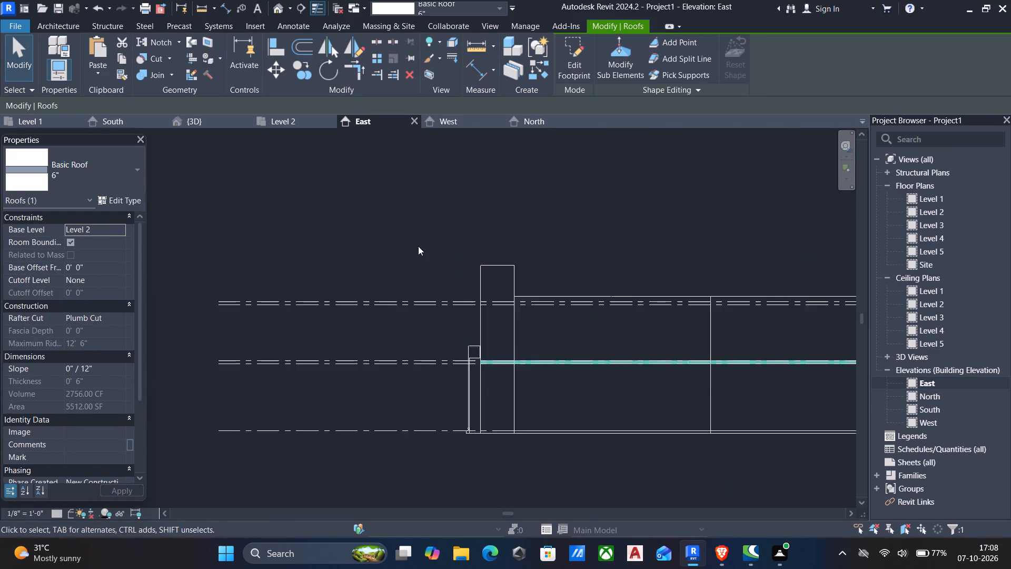
scroll(489, 391, "up", 10)
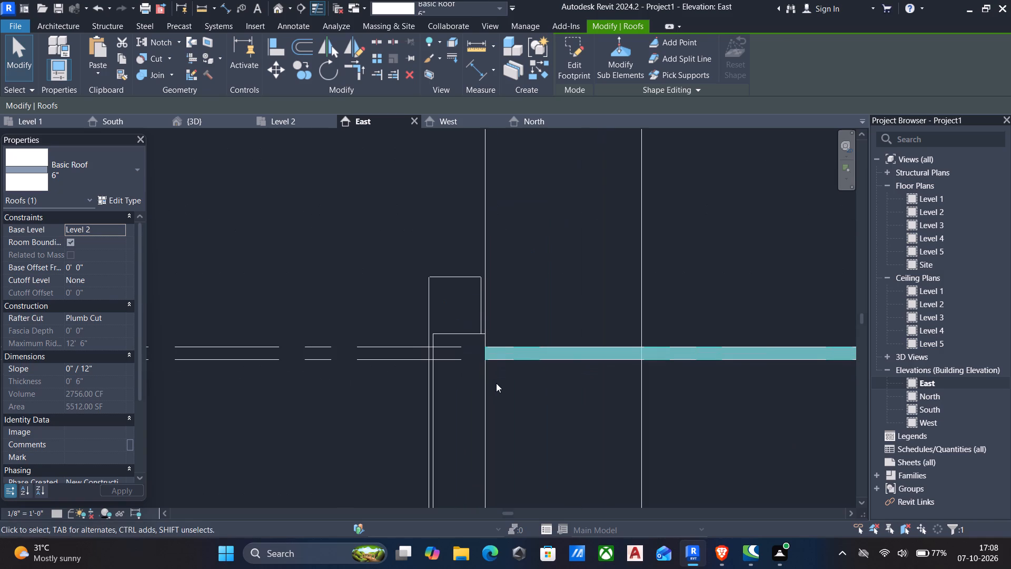
left_click(457, 272)
scroll(457, 272, "down", 12)
scroll(456, 306, "up", 2)
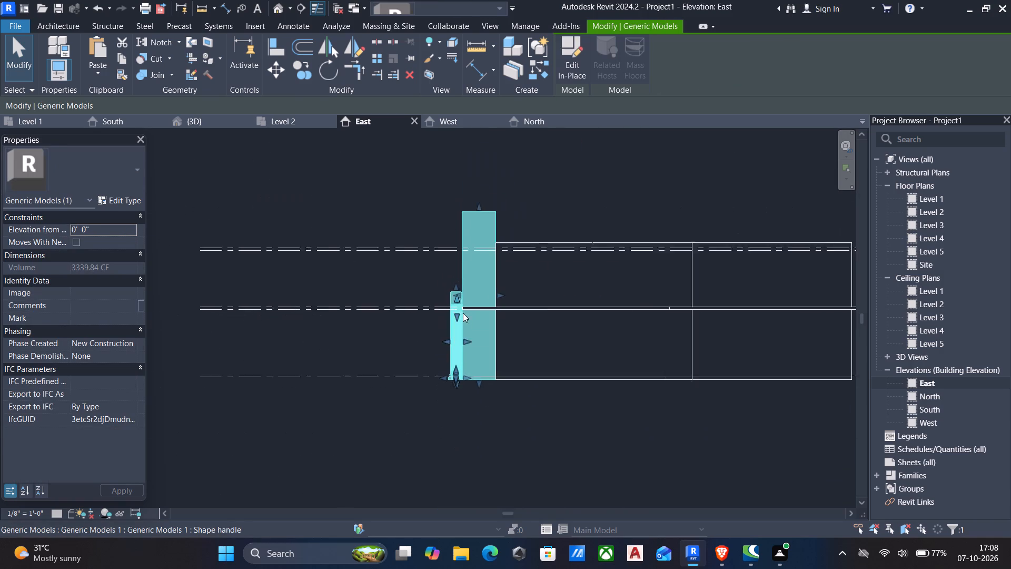
scroll(463, 313, "up", 4)
Raise the 6" roof slab in the East elevation to a base offset of 3' 9" from Level 2.
left_click(608, 303)
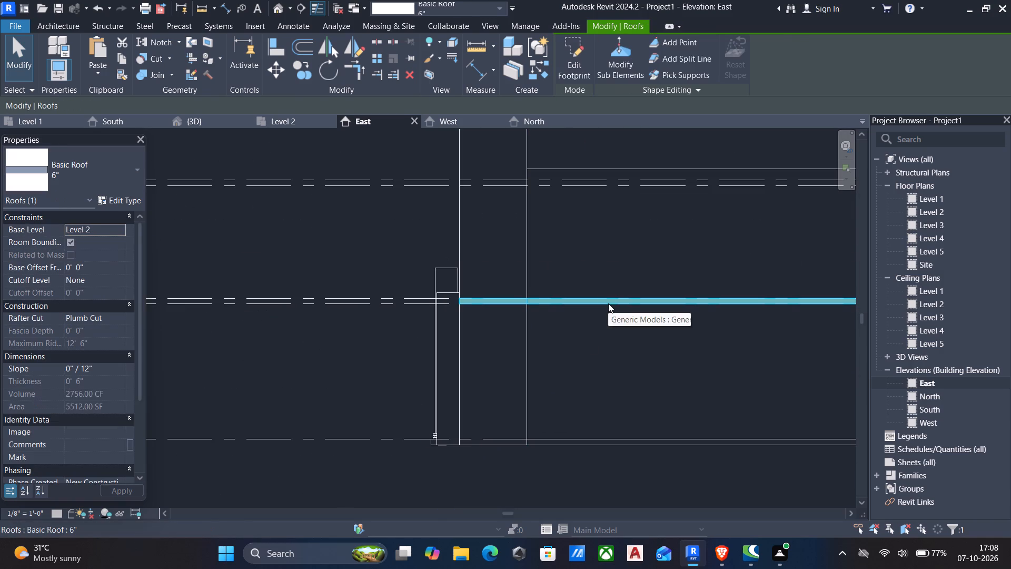
key("Up")
key("Up")
key("Up")
key("Up")
key("Up")
key("Up")
key("Up")
key("Up")
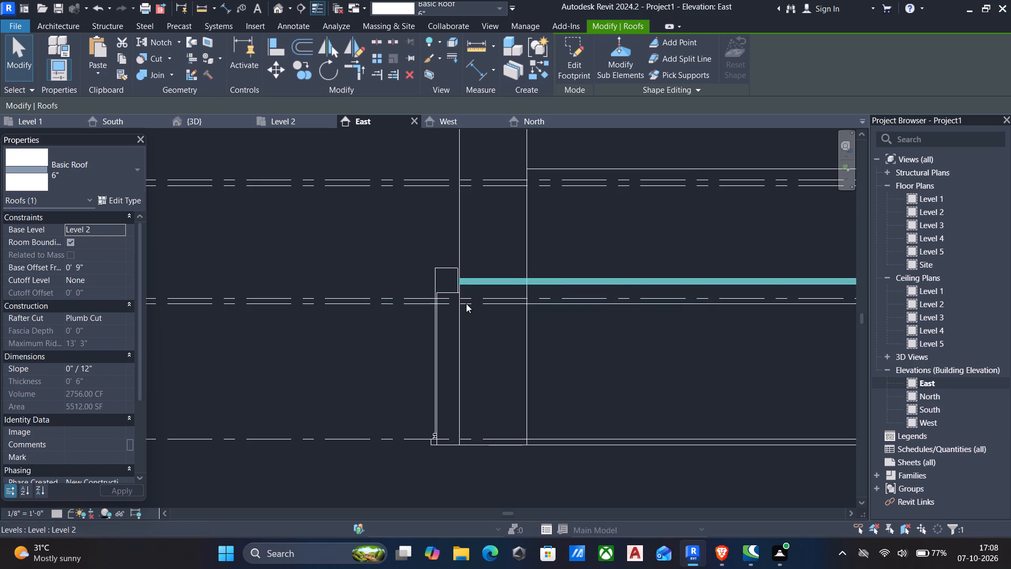
key("Up")
key("Up")
key("Up")
key("Up")
key("Up")
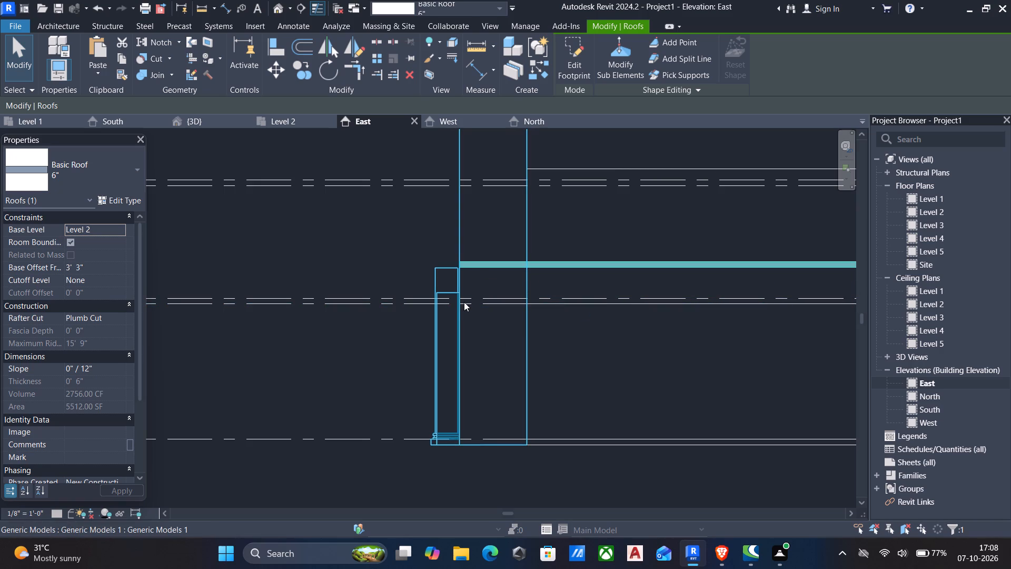
key("Up")
key("Up")
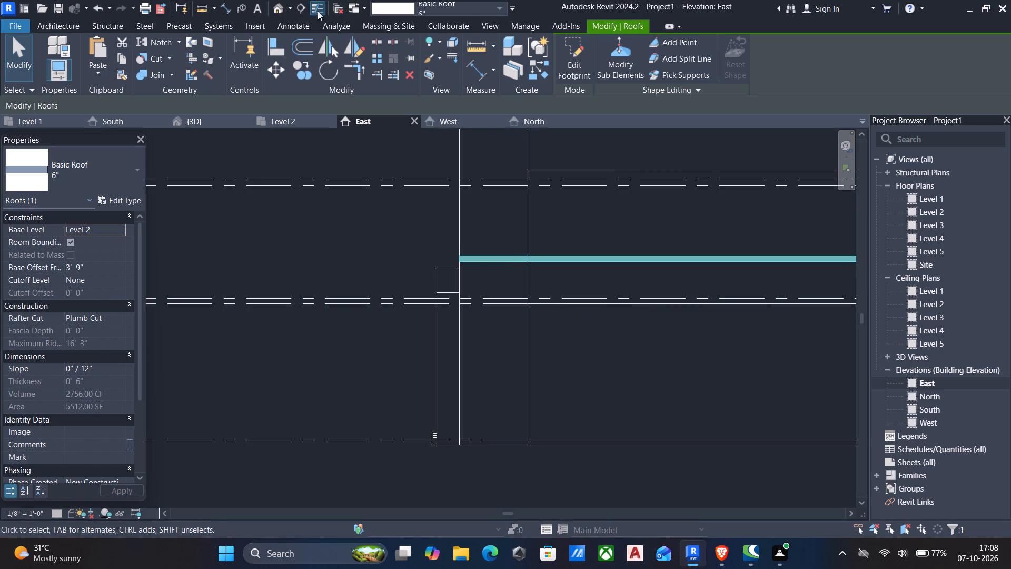
Examine the raised roof slab in 3D around the front frames, column and tall block.
left_click(278, 7)
scroll(425, 284, "down", 5)
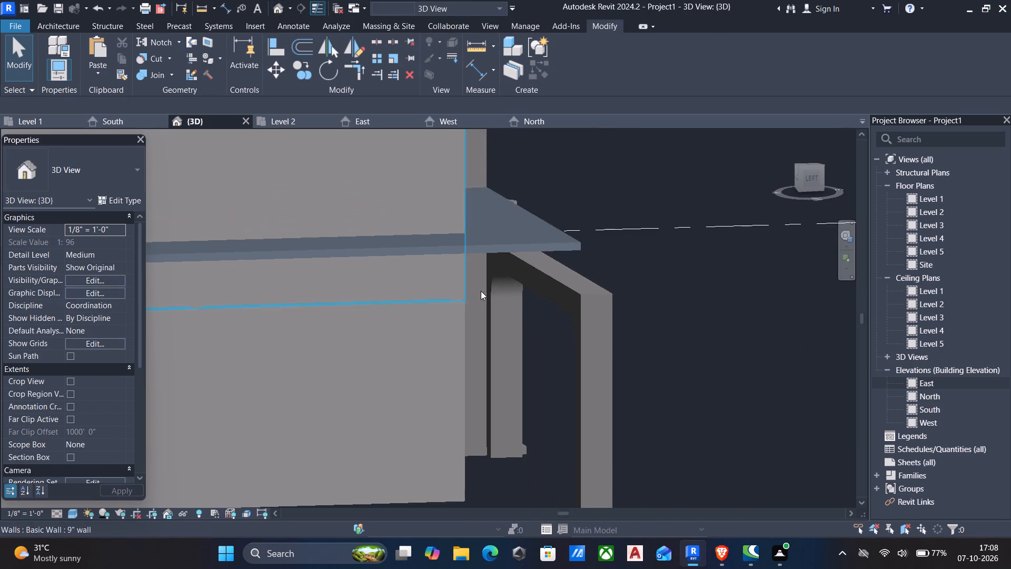
scroll(497, 285, "down", 4)
middle_click_drag(501, 283, 490, 283)
middle_click_drag(442, 269, 327, 232, "shift")
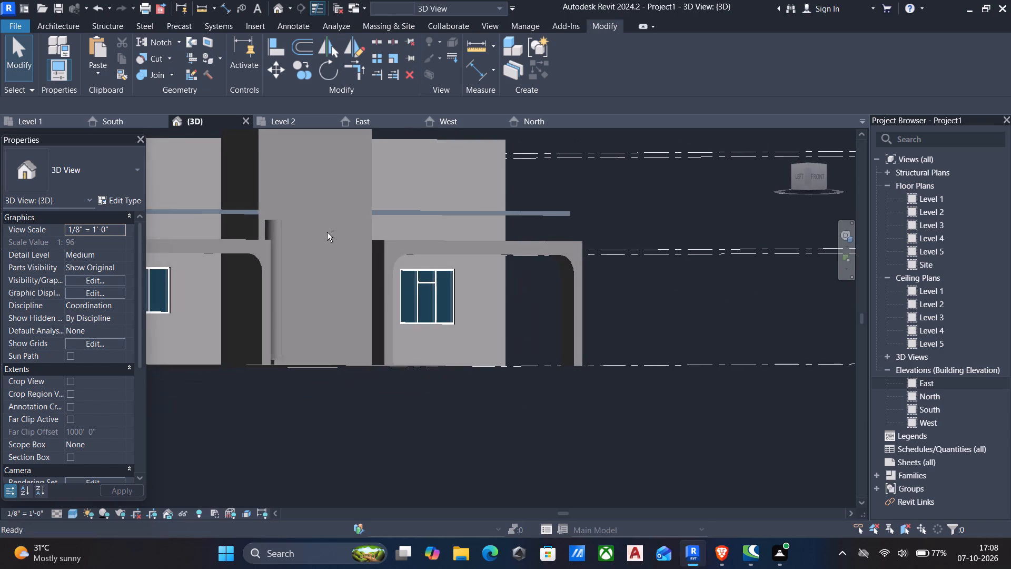
middle_click_drag(325, 232, 347, 250, "shift")
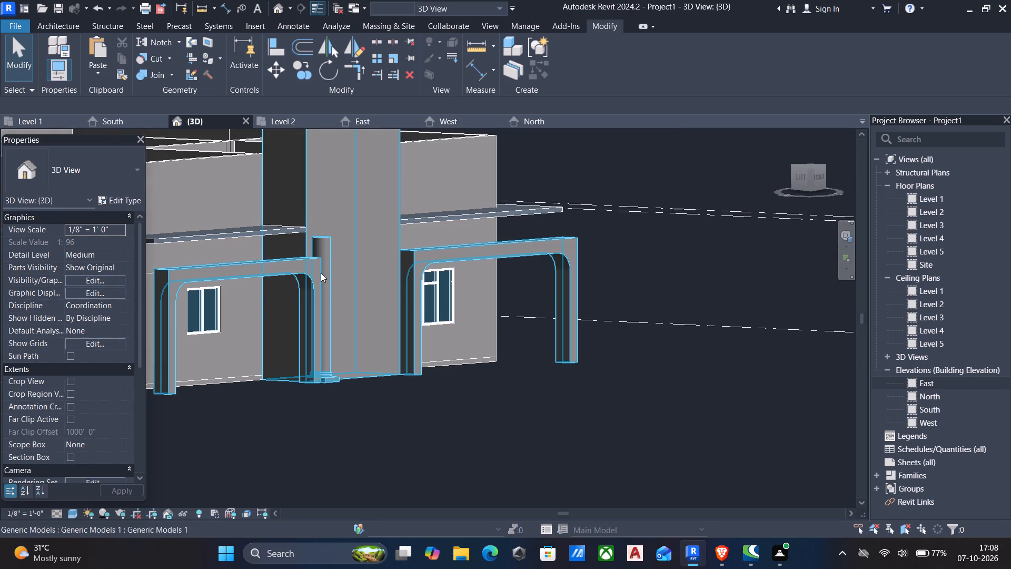
scroll(349, 270, "down", 1)
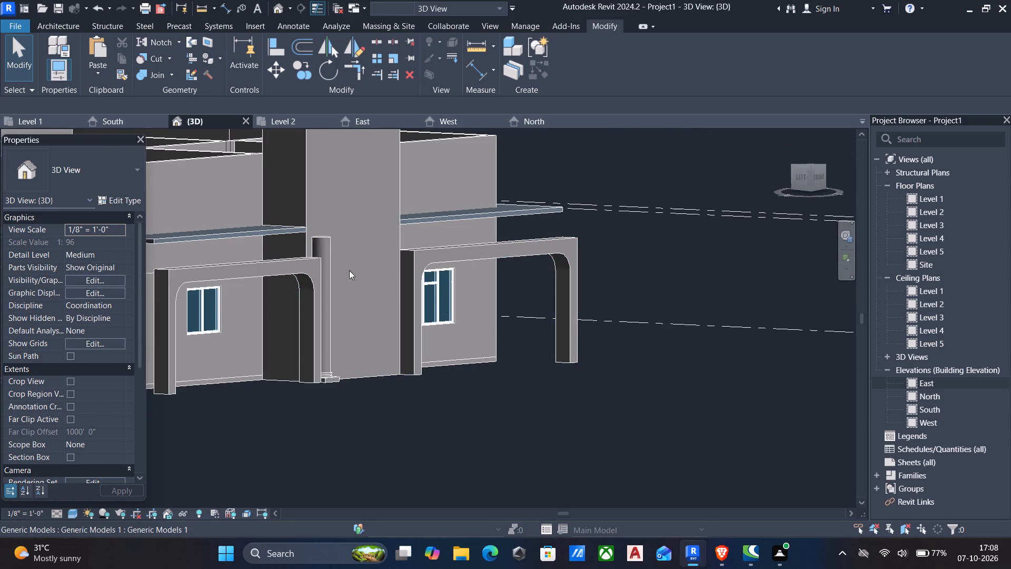
scroll(349, 270, "down", 2)
middle_click_drag(355, 280, 417, 303)
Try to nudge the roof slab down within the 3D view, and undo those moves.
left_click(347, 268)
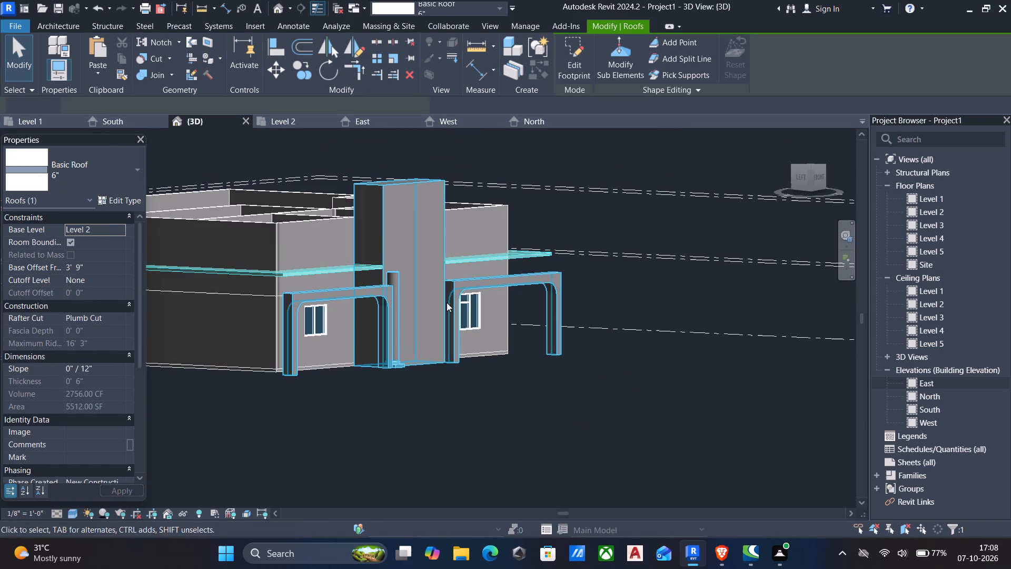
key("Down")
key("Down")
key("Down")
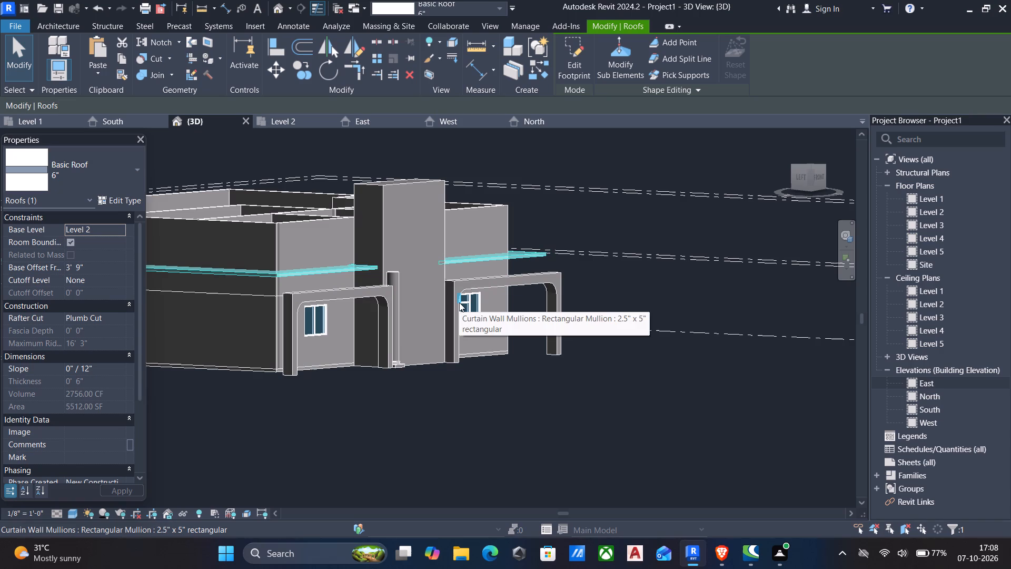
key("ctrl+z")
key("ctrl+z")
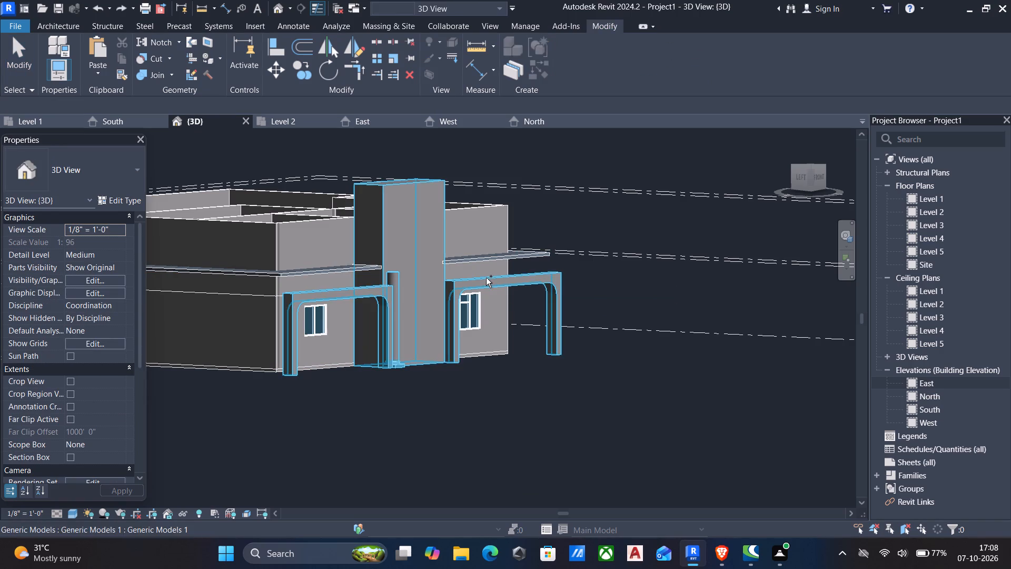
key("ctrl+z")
Undo the slab's last raise and fine-tune its base offset to 3' 6 1/2" in the East elevation.
key("ctrl+z")
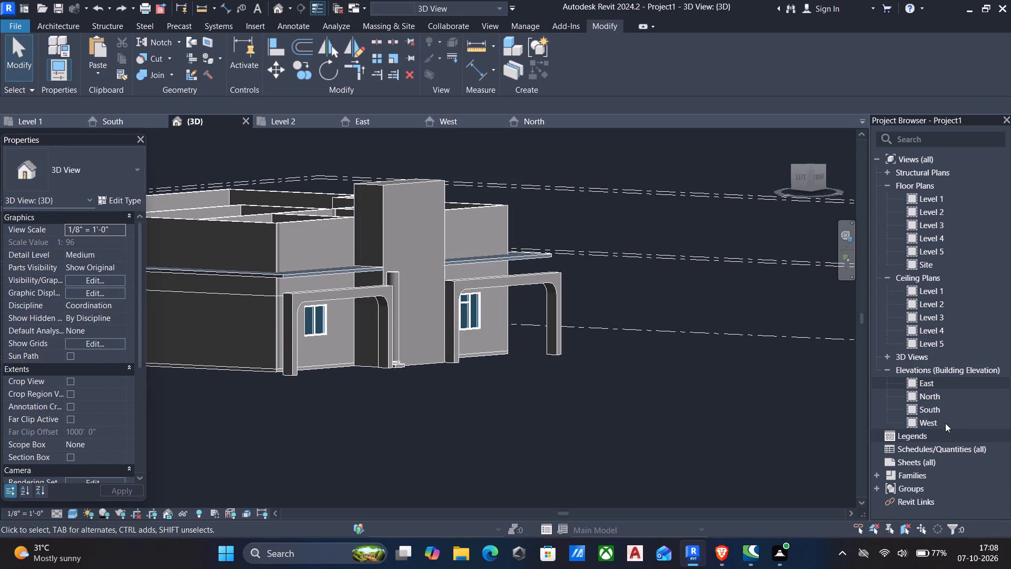
double_click(932, 386)
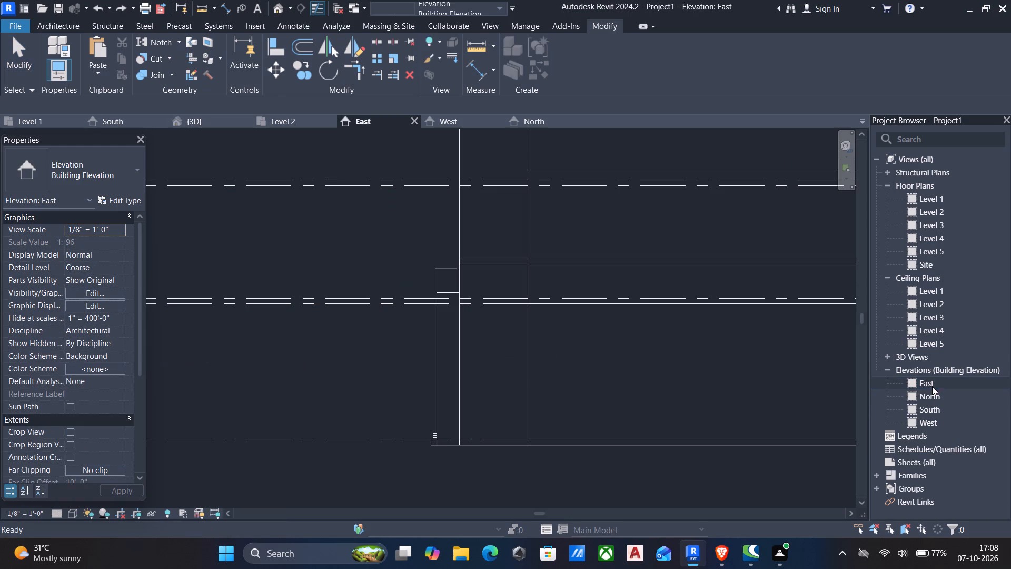
left_click(525, 259)
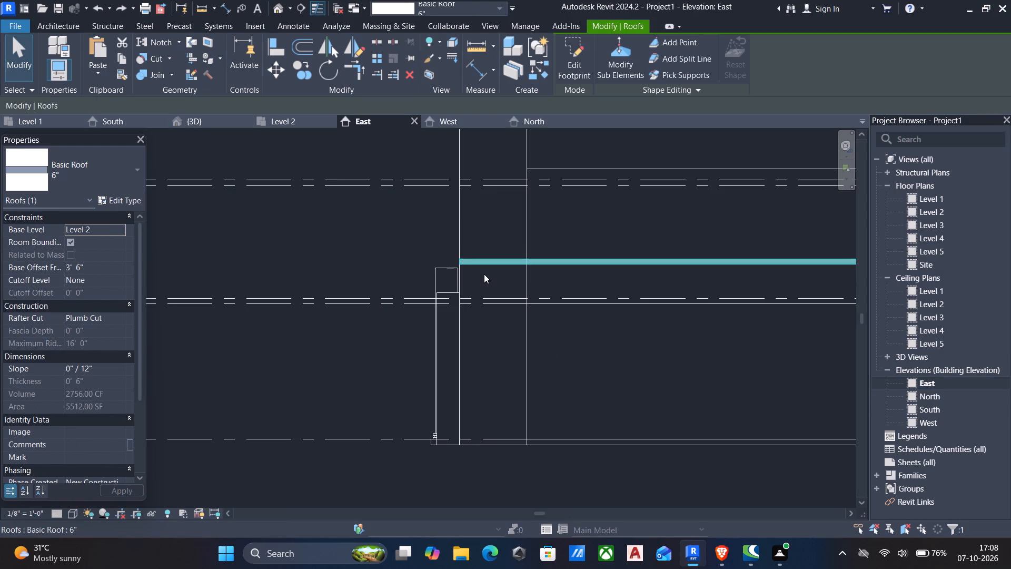
scroll(482, 274, "up", 5)
scroll(434, 258, "up", 8)
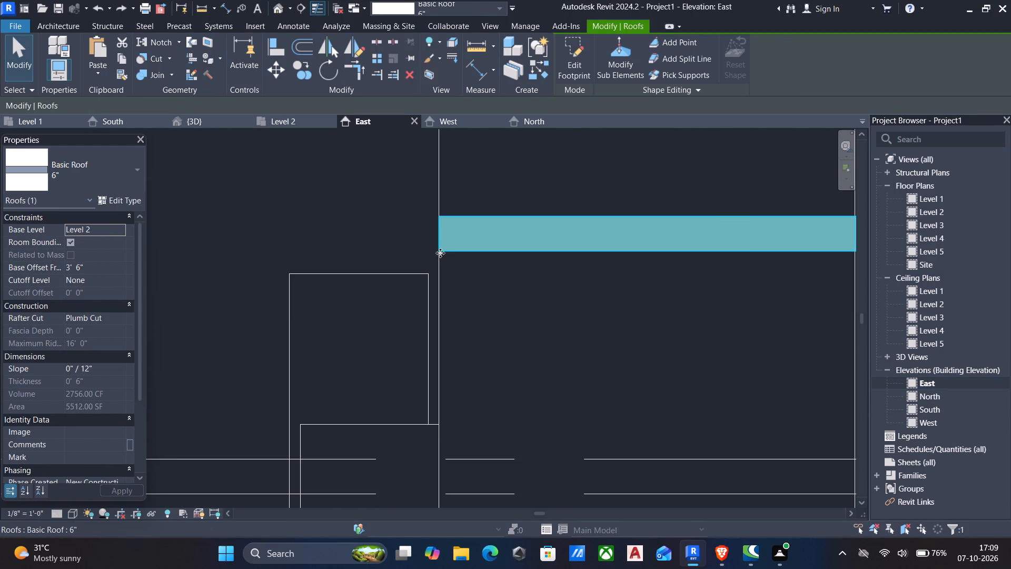
key("Up")
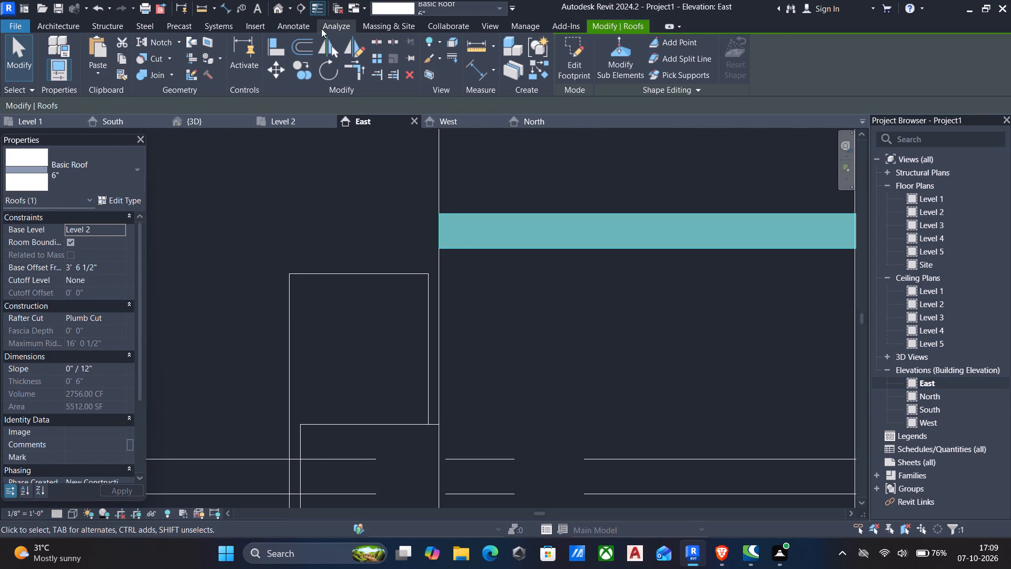
Check the slab's height against the frames in 3D and lower it to a base offset of 3' 5" in the East elevation.
left_click(282, 10)
scroll(434, 319, "down", 5)
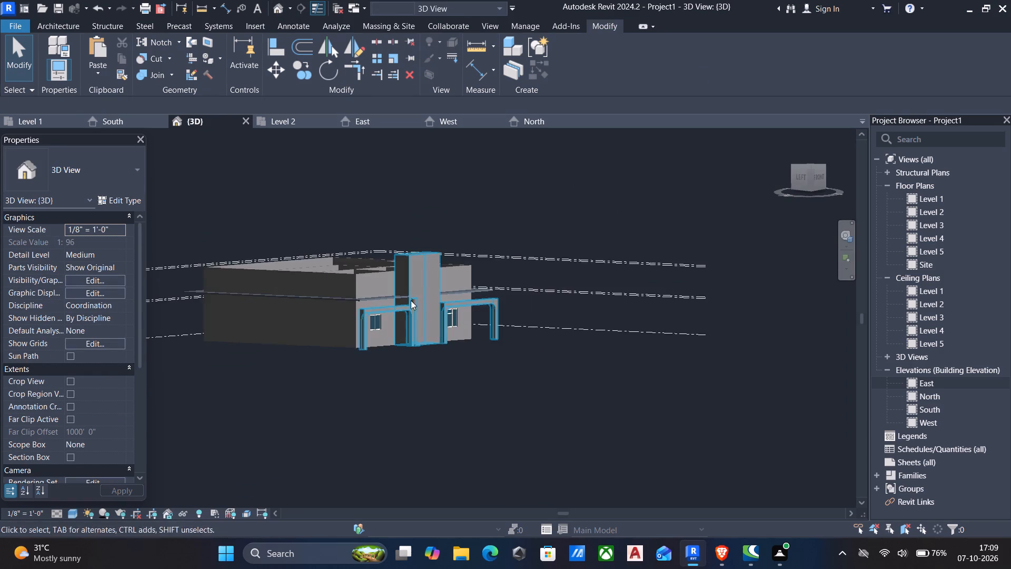
scroll(411, 300, "up", 10)
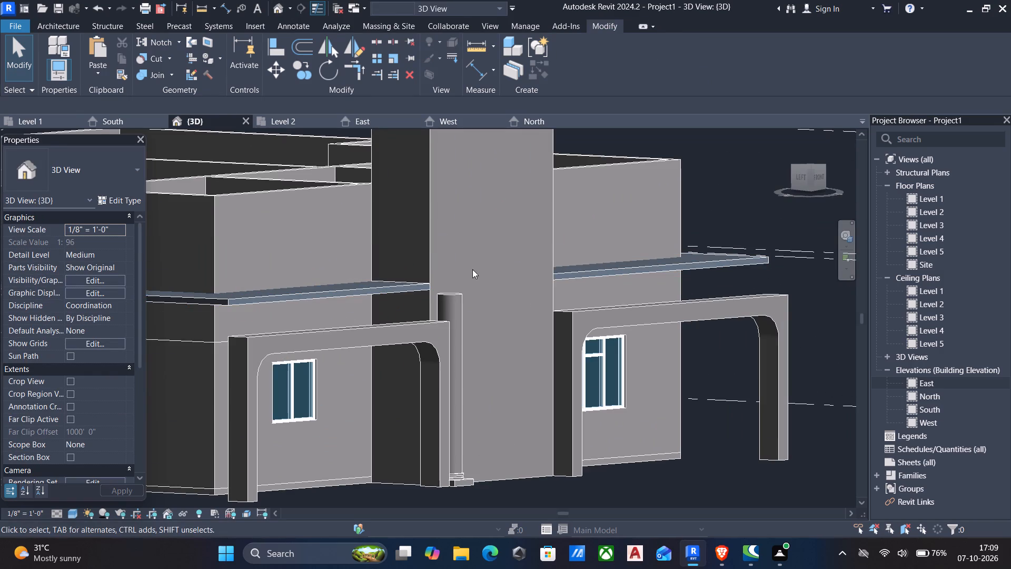
scroll(466, 277, "up", 4)
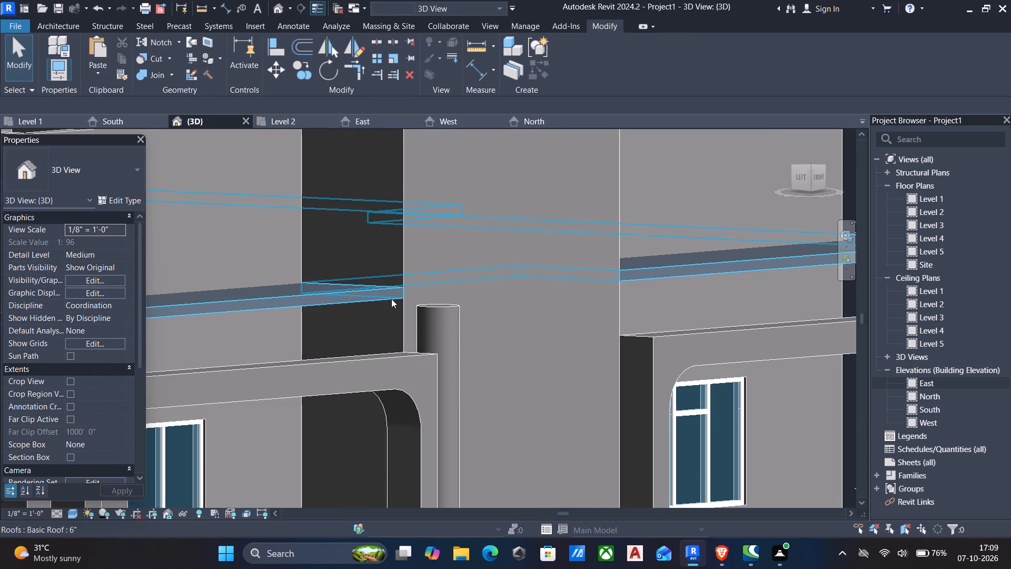
double_click(929, 386)
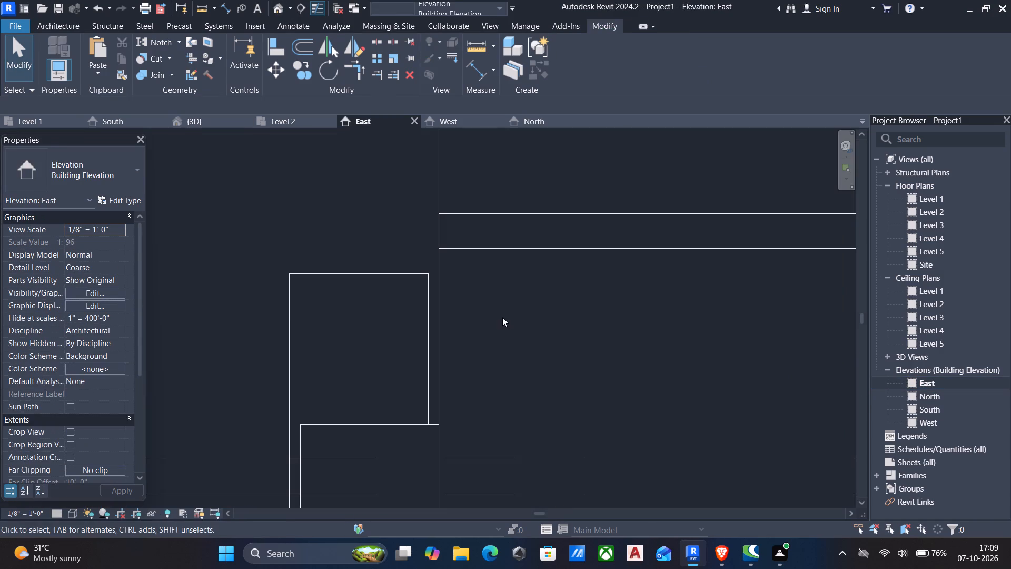
left_click(482, 246)
key("Down")
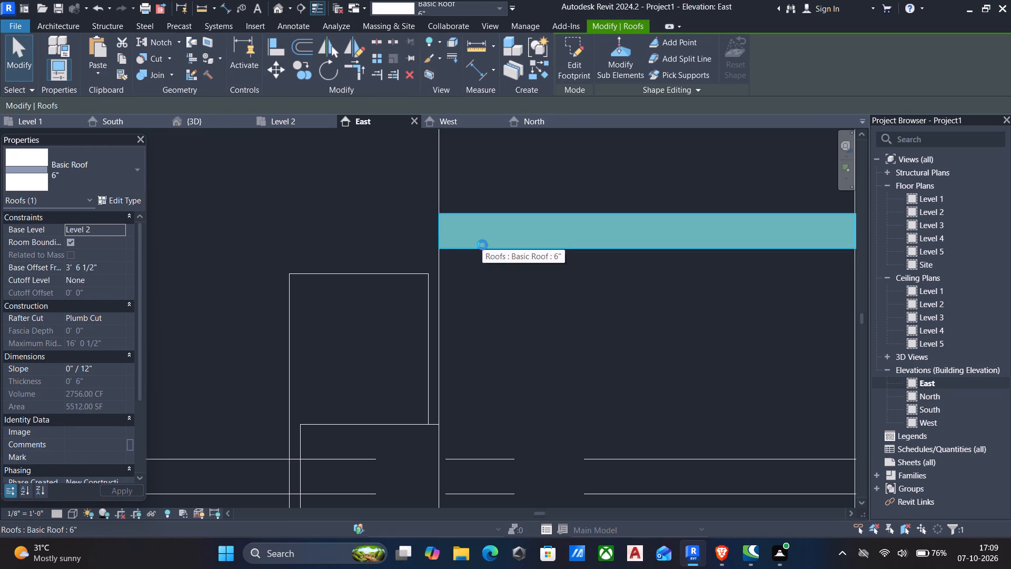
key("Down")
key("Down")
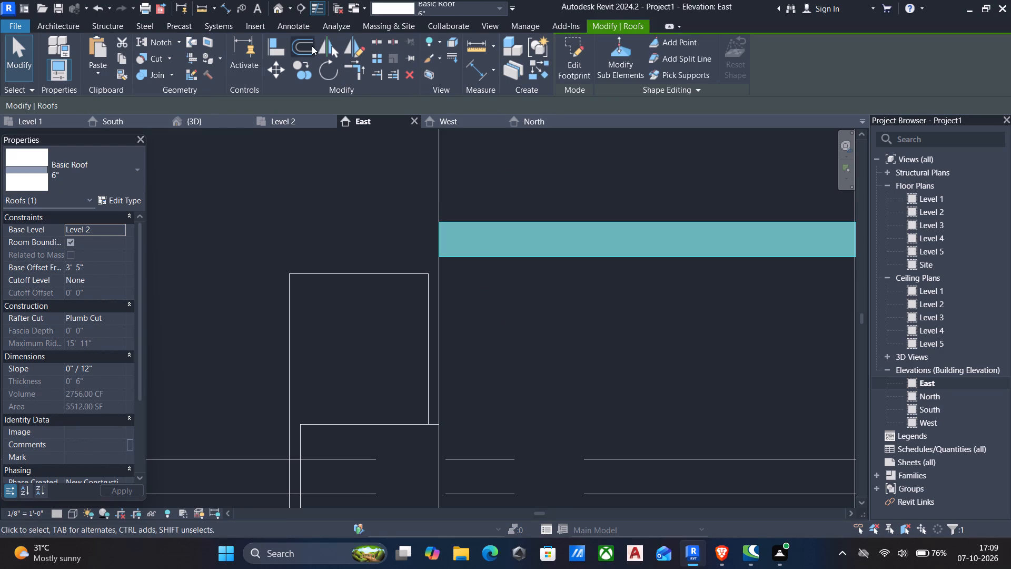
Review the slab in 3D and lower it further to a base offset of 3' 2" in the East elevation.
left_click(276, 12)
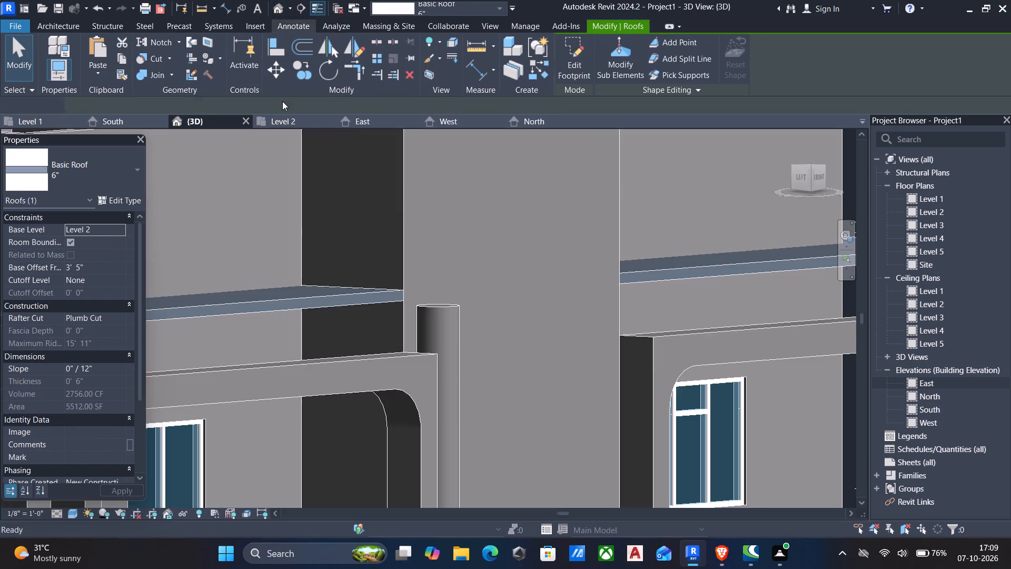
scroll(333, 285, "down", 4)
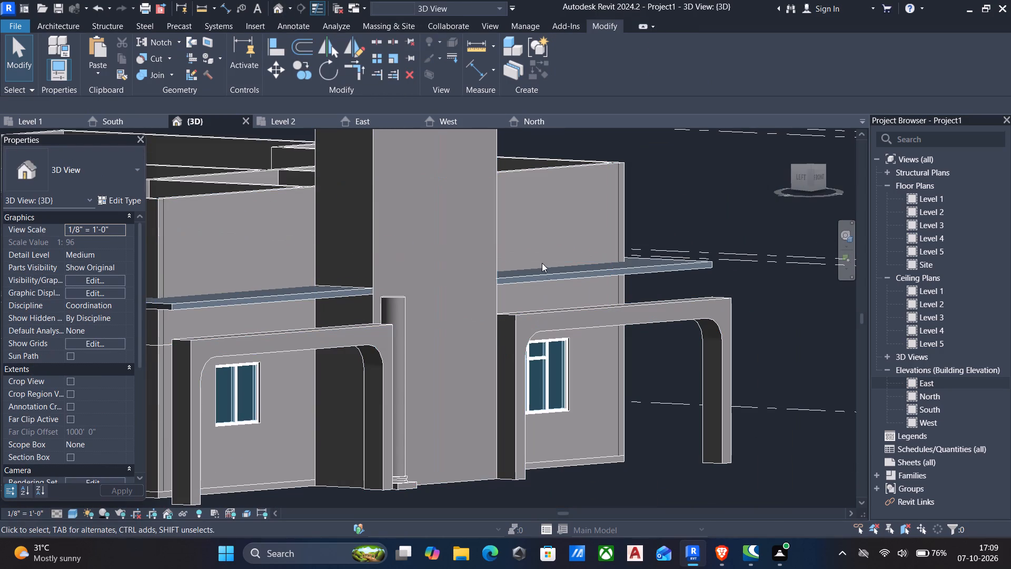
left_click(543, 271)
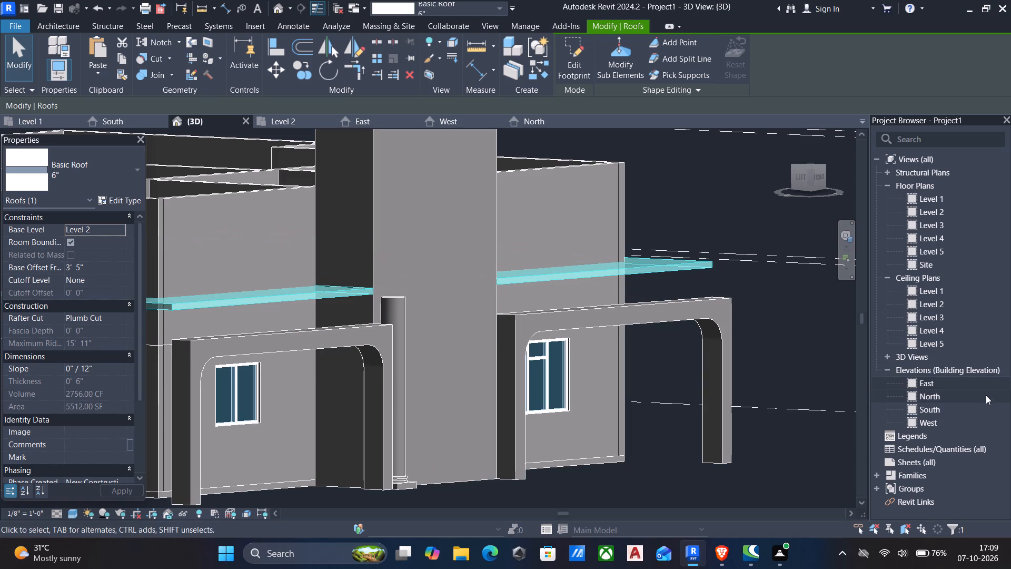
double_click(960, 381)
key("Down")
key("Down")
key("Down")
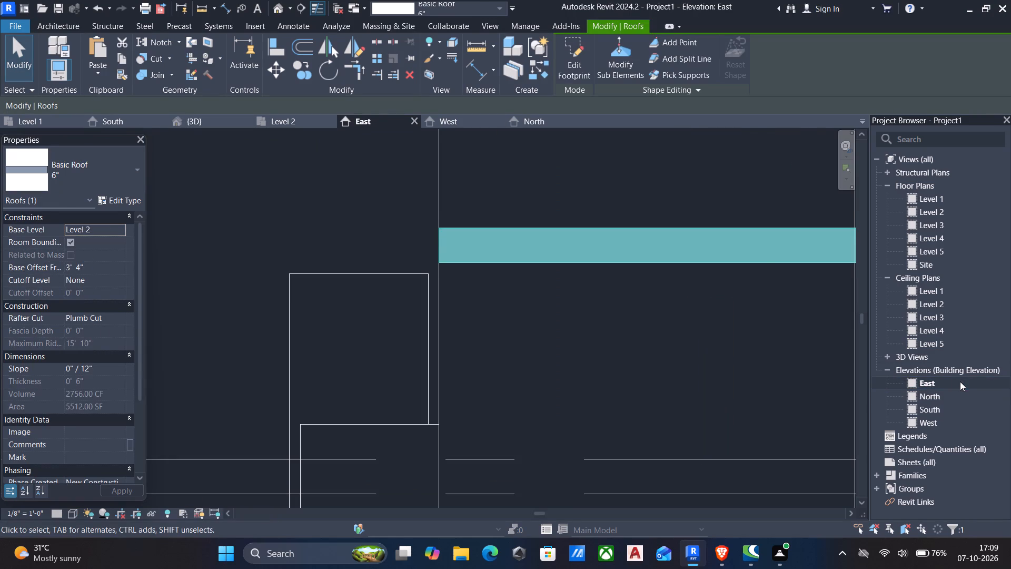
key("Down")
key("Down")
key("Down")
Examine the lowered roof slab in 3D from the front and along the side wall.
left_click(282, 12)
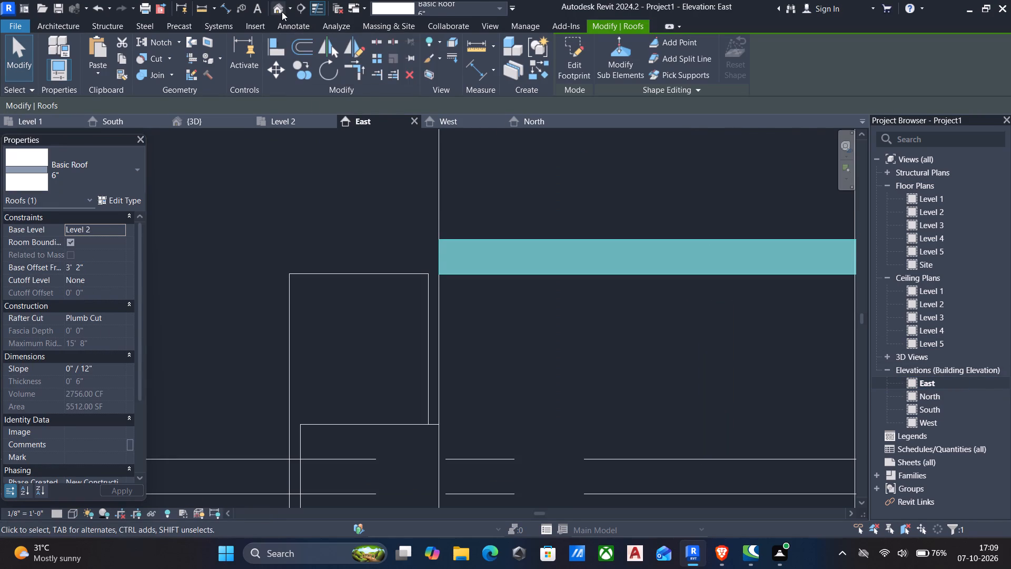
scroll(384, 318, "down", 6)
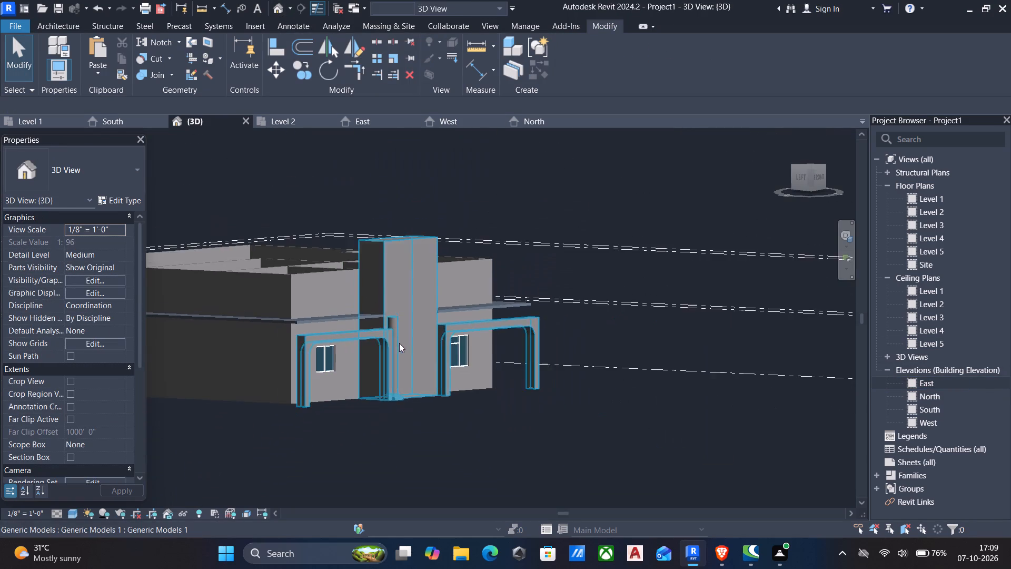
scroll(418, 346, "down", 4)
middle_click_drag(435, 355, 420, 364)
middle_click_drag(418, 365, 306, 356, "shift")
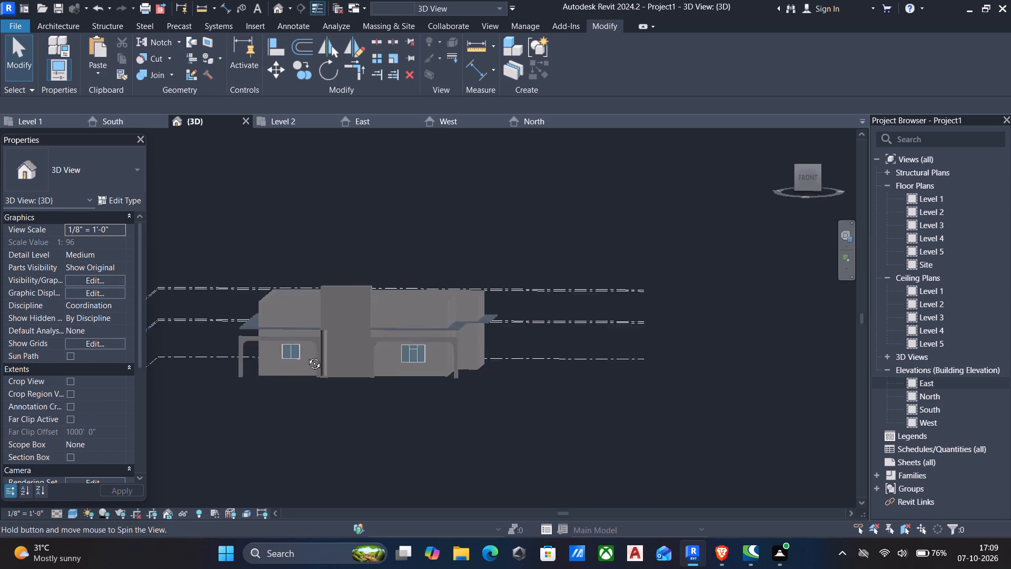
middle_click_drag(306, 356, 251, 347, "shift")
scroll(449, 355, "up", 5)
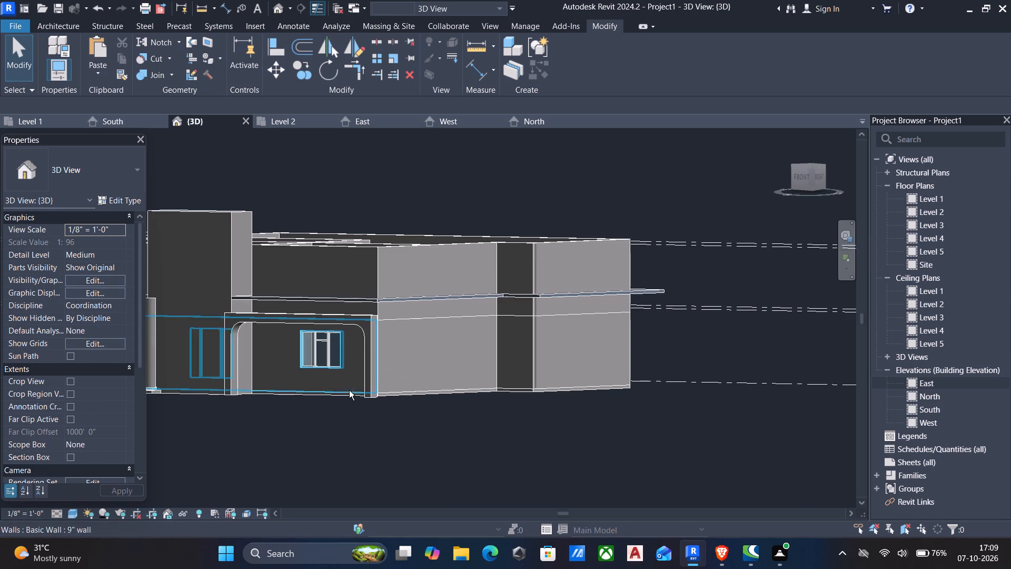
Inspect the lower and upper 9" side walls and their joint line below the roof slab in 3D.
scroll(403, 369, "down", 3)
middle_click_drag(409, 368, 310, 396, "shift")
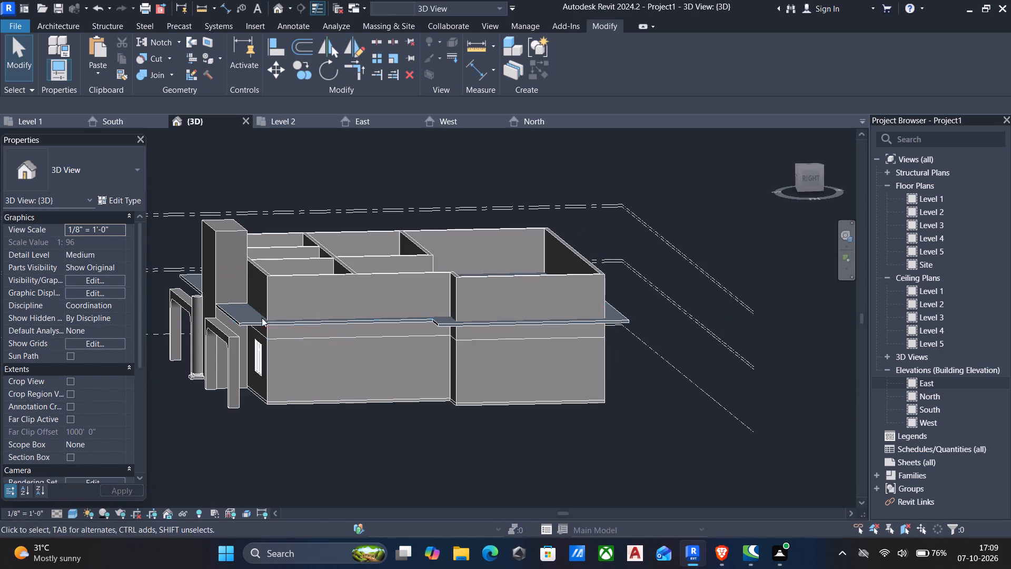
scroll(333, 356, "up", 5)
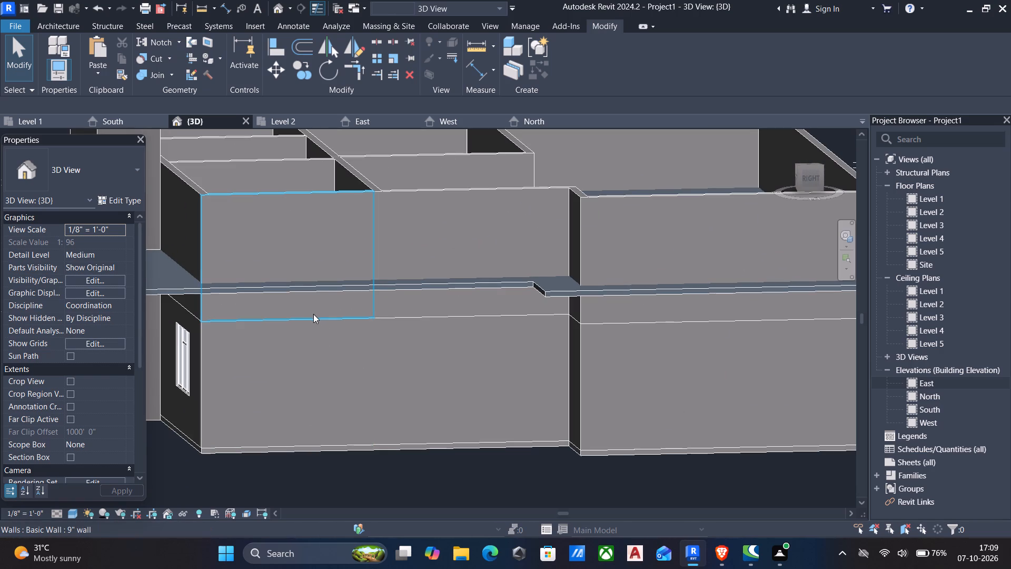
left_click(298, 320)
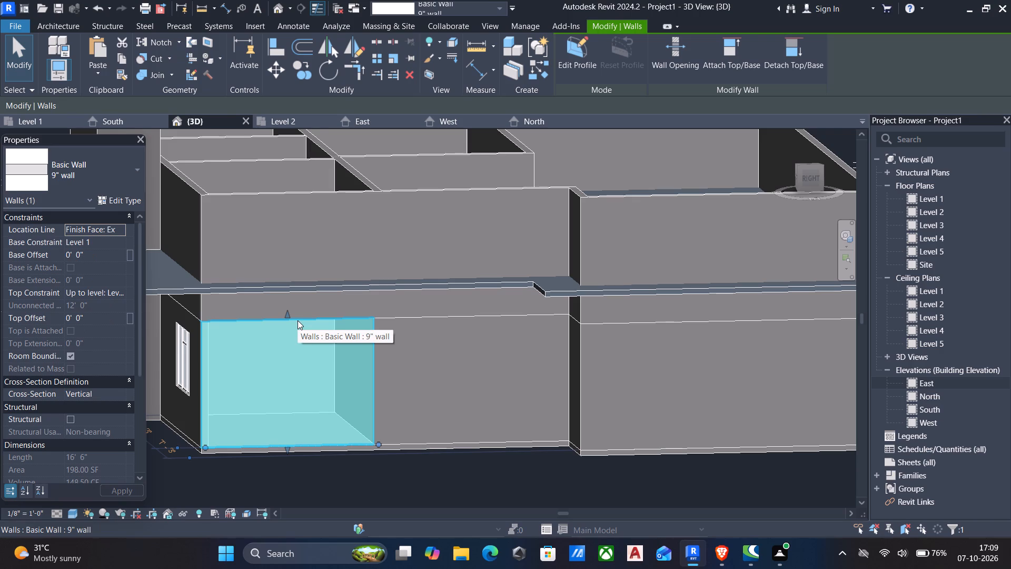
left_click(288, 191)
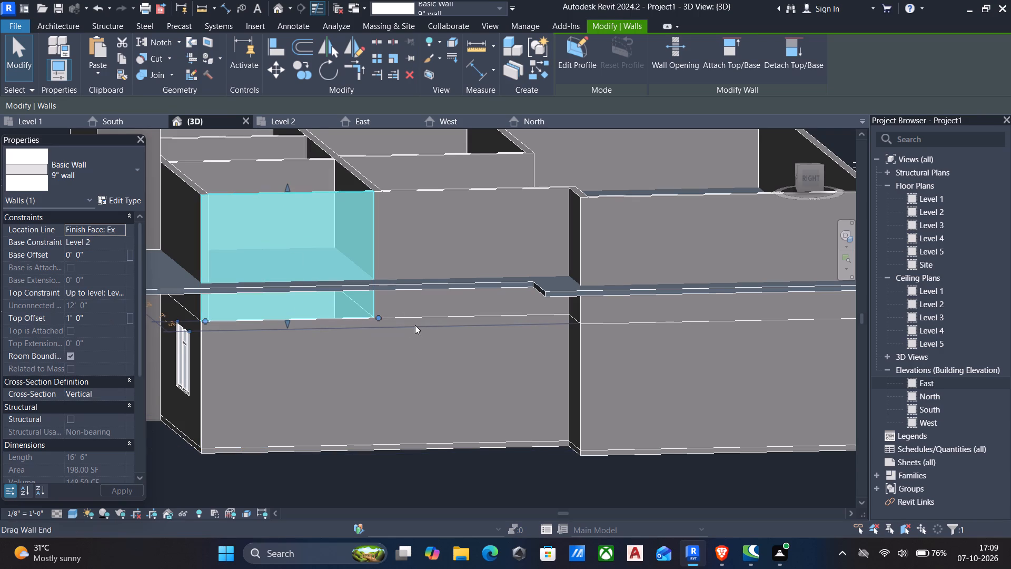
left_click(366, 324)
left_click(356, 334)
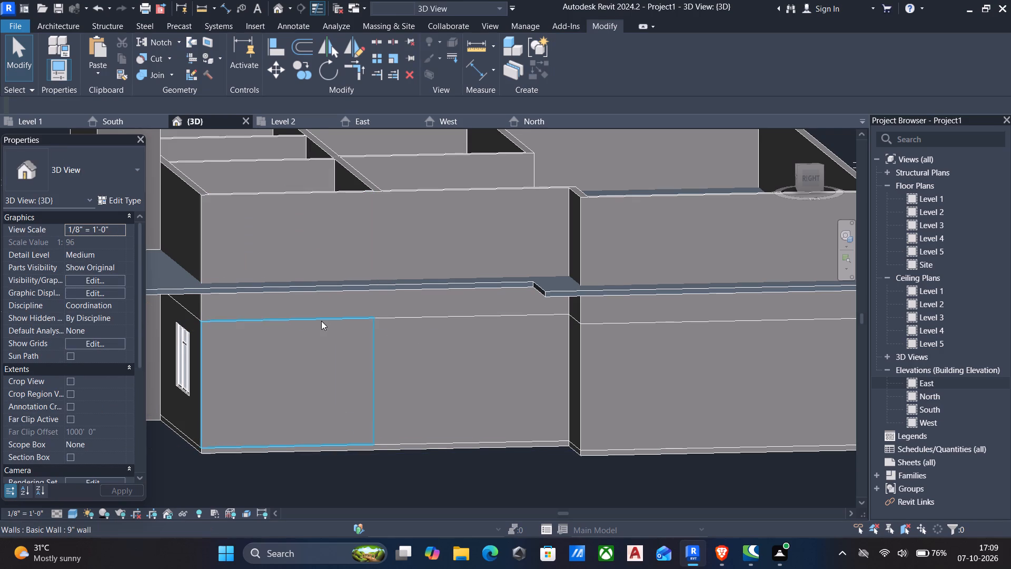
left_click(321, 321)
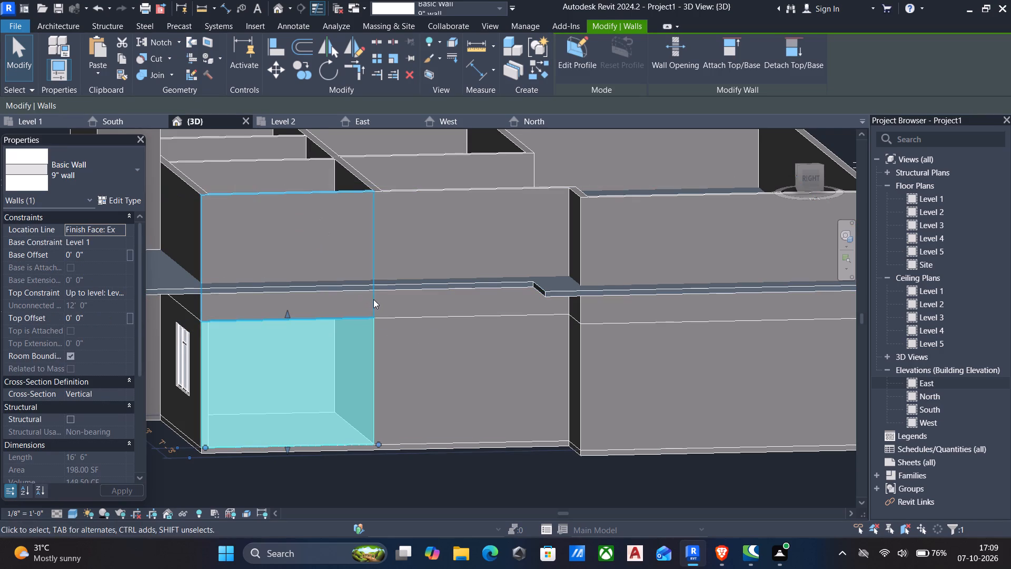
Lower the 6" roof slab in the South elevation to a base offset of 1' 8" from Level 2.
left_click(163, 285)
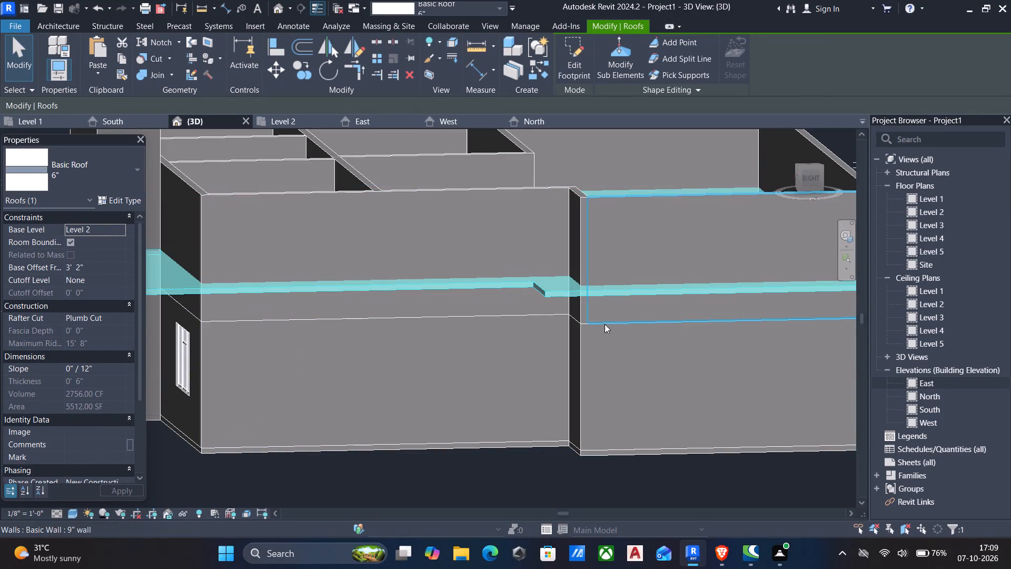
scroll(453, 352, "down", 4)
middle_click_drag(455, 361, 522, 388)
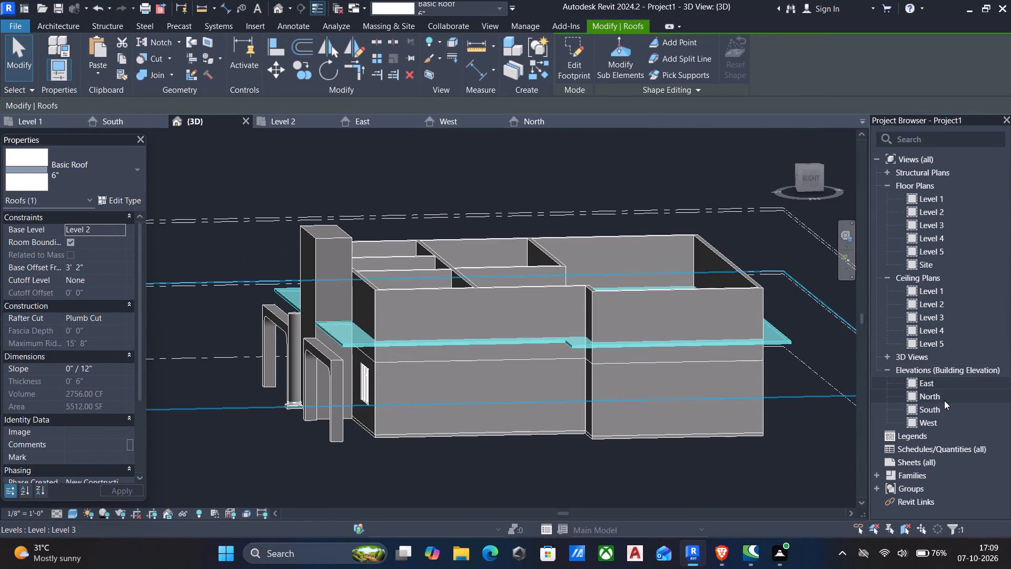
double_click(935, 405)
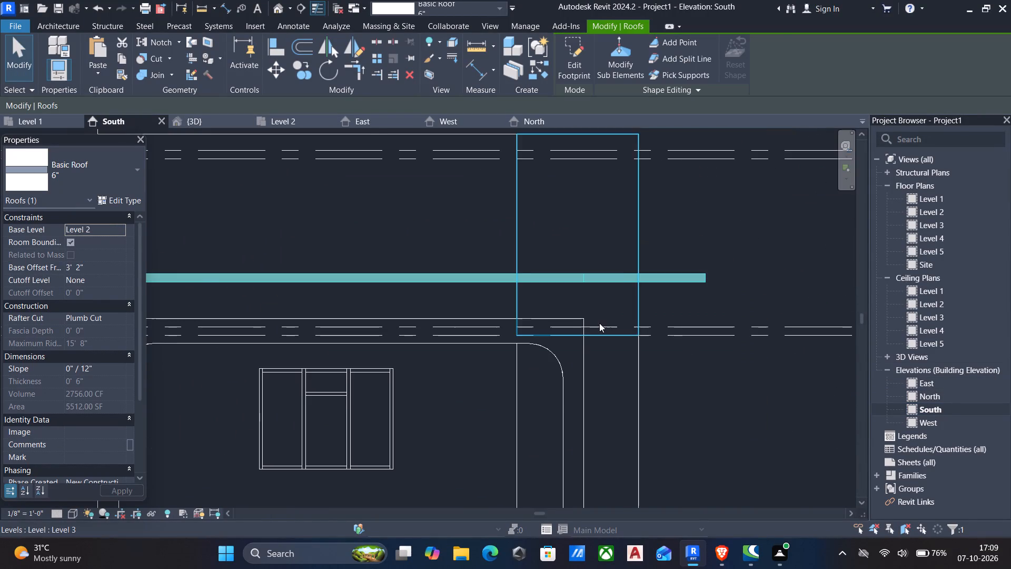
scroll(597, 323, "down", 5)
middle_click_drag(603, 340, 660, 340)
key("Down")
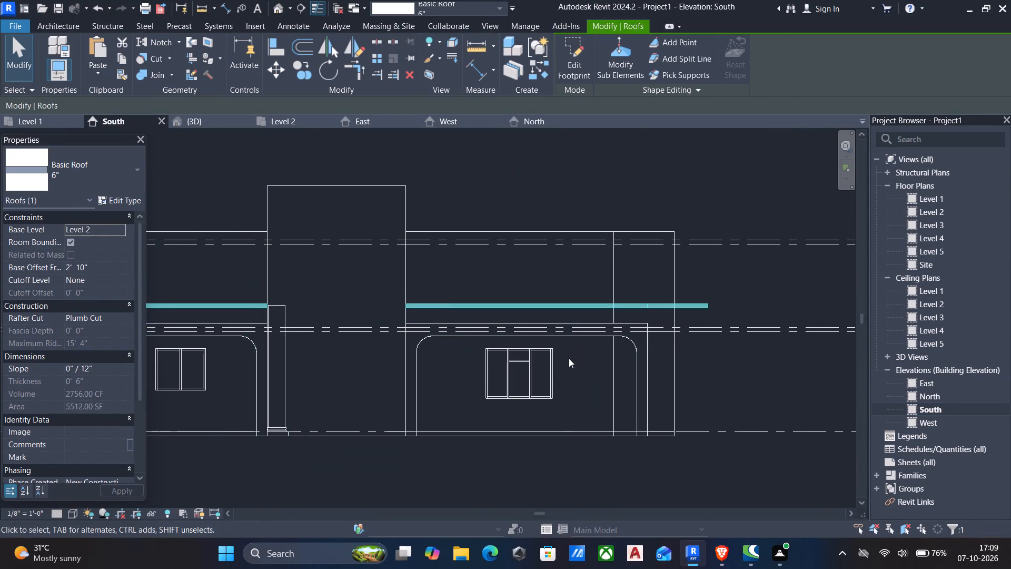
middle_click_drag(509, 390, 571, 373)
scroll(483, 335, "up", 4)
scroll(423, 338, "down", 3)
middle_click_drag(425, 346, 497, 332)
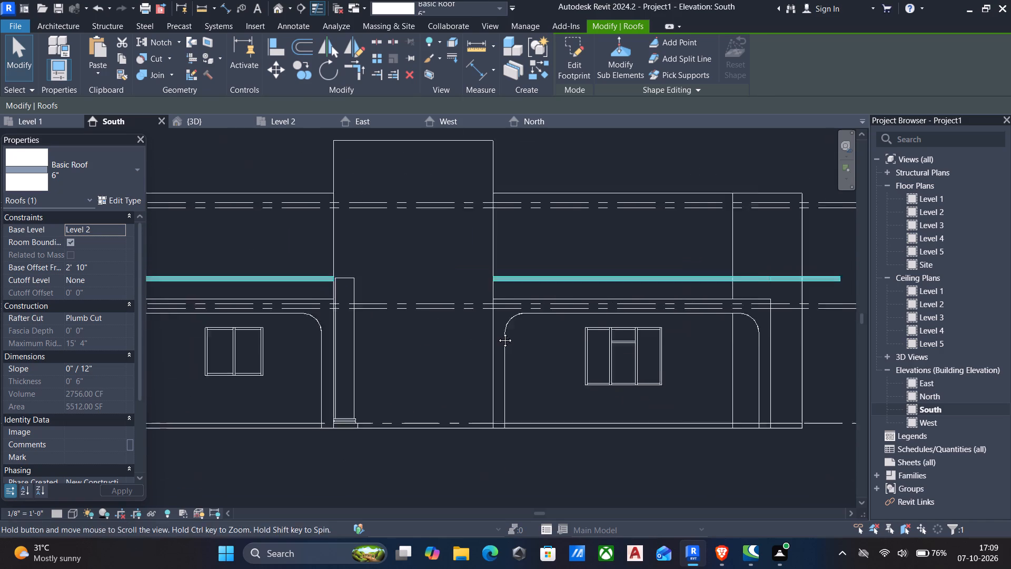
middle_click_drag(497, 332, 497, 332)
scroll(501, 356, "up", 4)
key("Down")
key("Down")
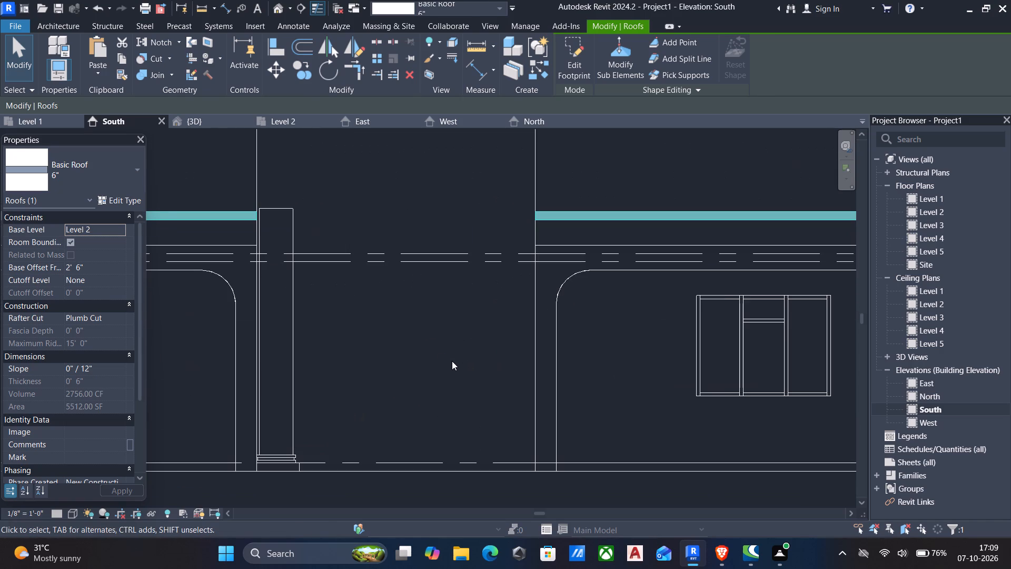
key("Down")
key("Down")
key("Down")
key("Down")
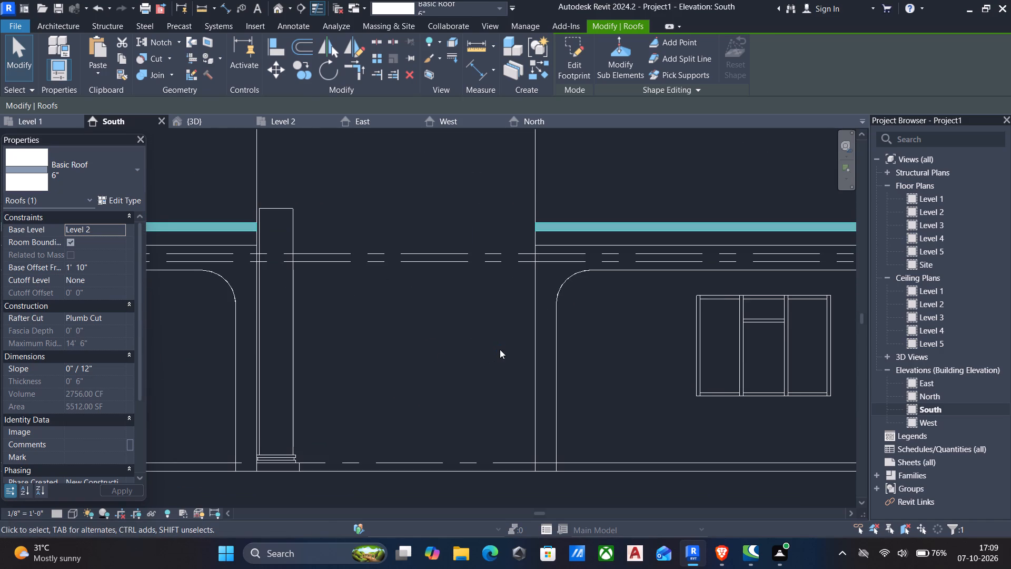
key("Down")
Examine in 3D how the lowered roof slab sits against the round-cornered frames, the central block and the round column.
left_click(280, 7)
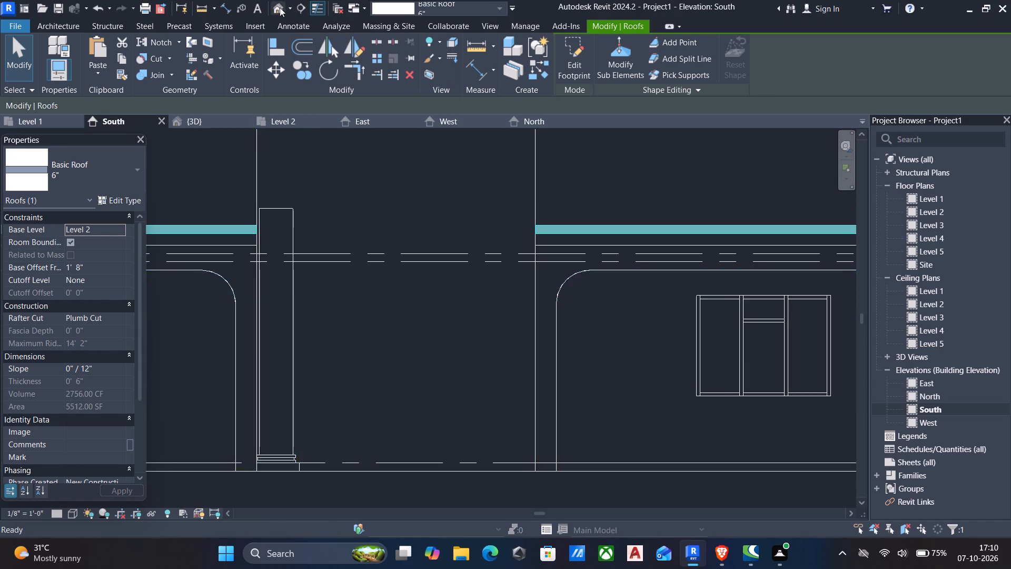
scroll(271, 346, "up", 5)
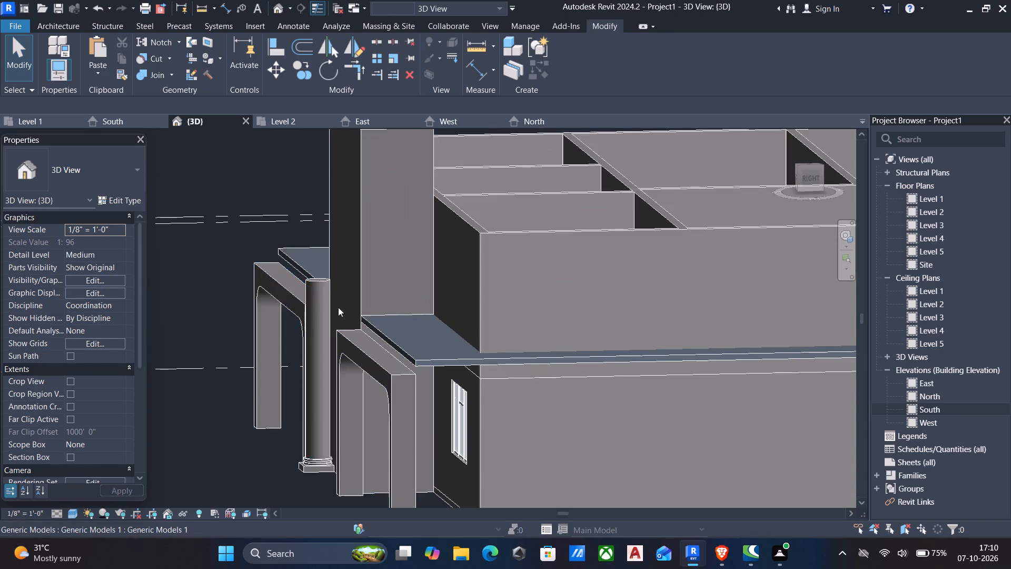
scroll(399, 352, "up", 4)
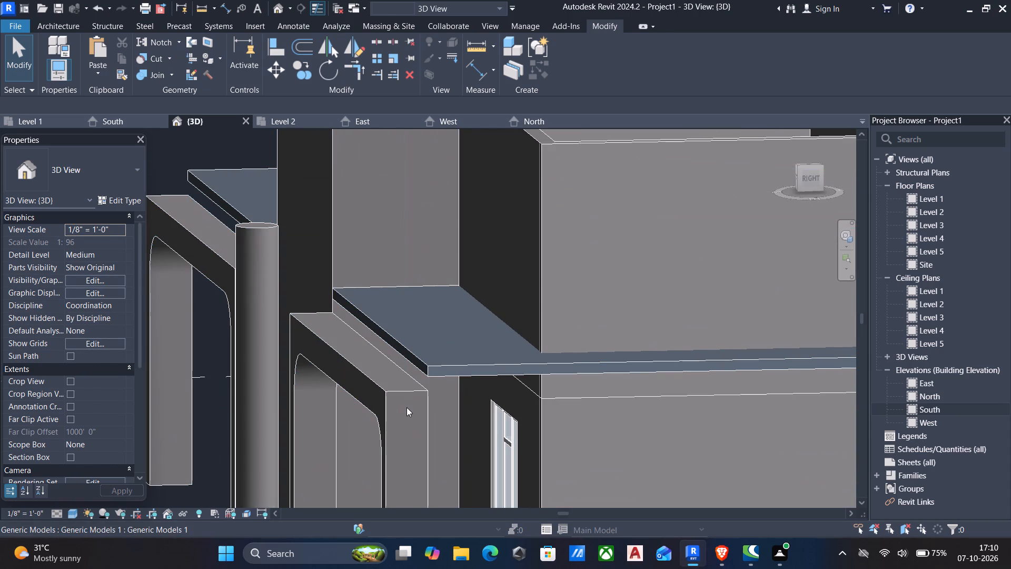
scroll(390, 415, "down", 5)
middle_click_drag(395, 413, 469, 388)
scroll(395, 413, "down", 1)
scroll(443, 409, "up", 5)
scroll(430, 414, "down", 4)
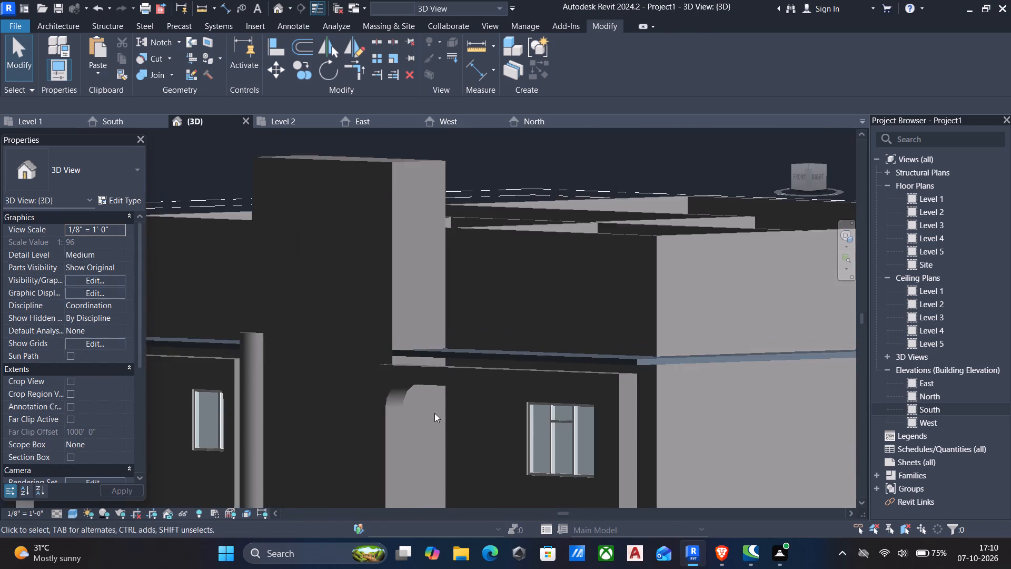
middle_click_drag(435, 413, 395, 471)
middle_click_drag(329, 432, 303, 449, "shift")
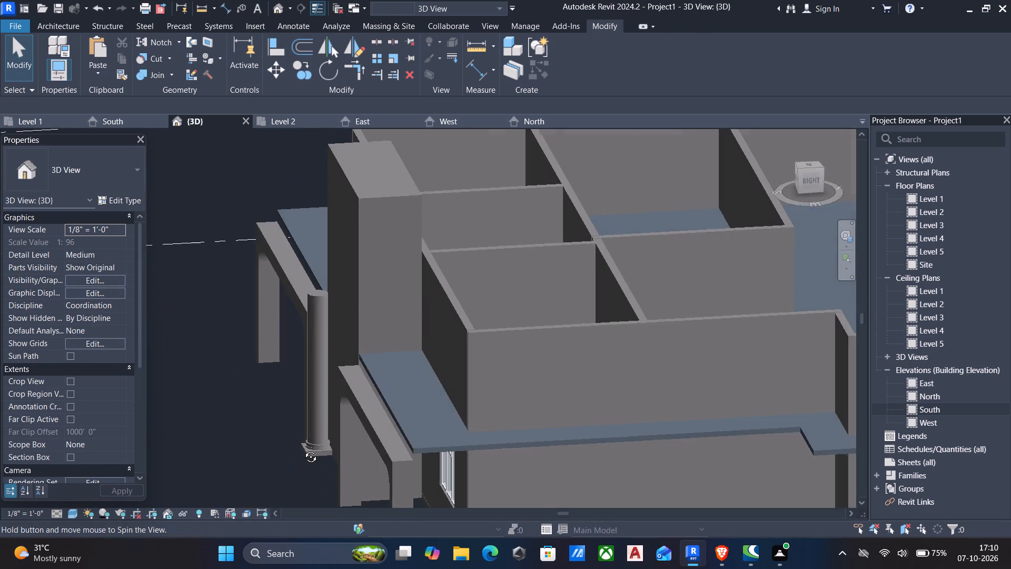
middle_click_drag(303, 449, 510, 427, "shift")
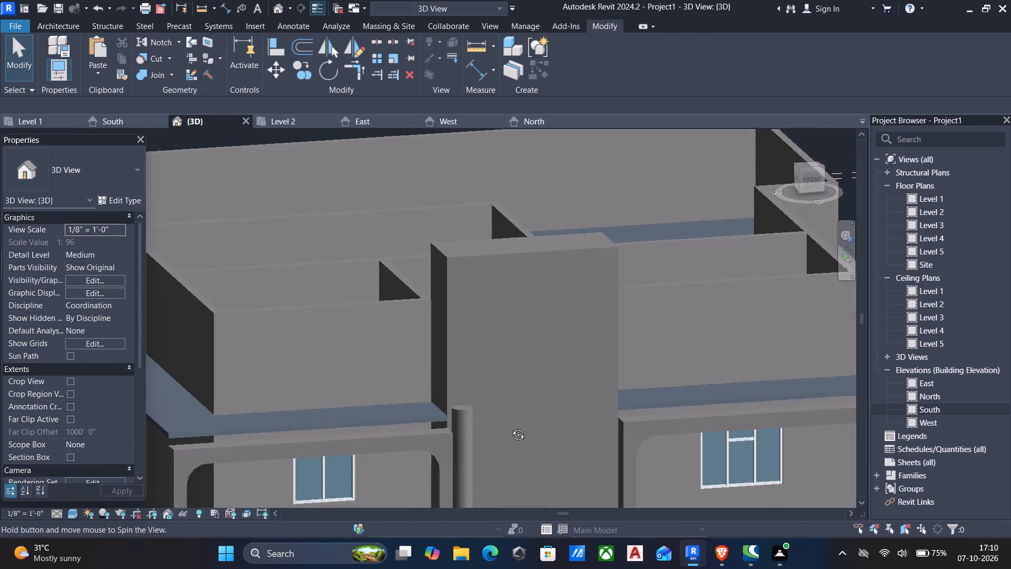
middle_click_drag(510, 427, 594, 429, "shift")
scroll(666, 434, "up", 7)
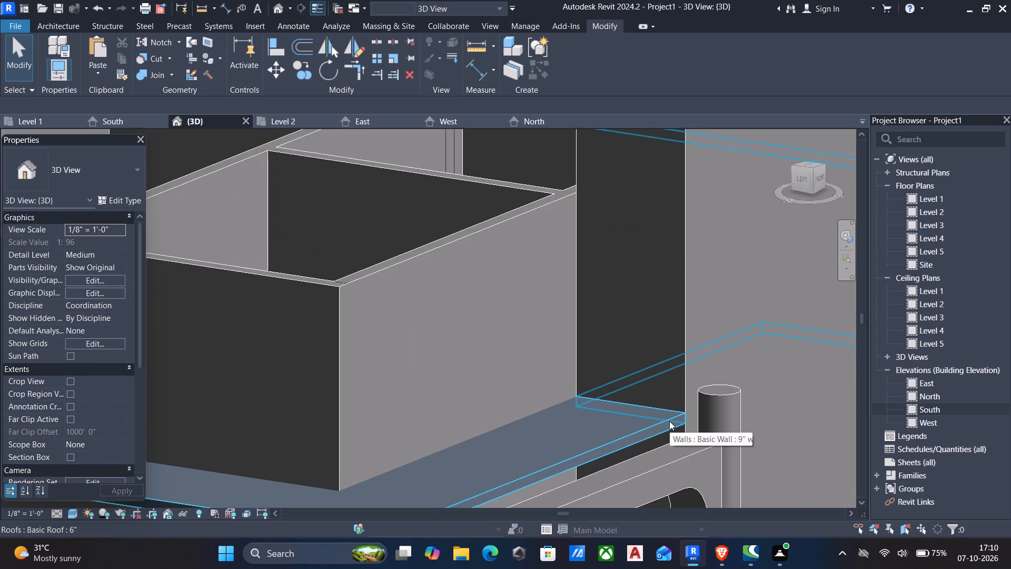
scroll(669, 421, "up", 4)
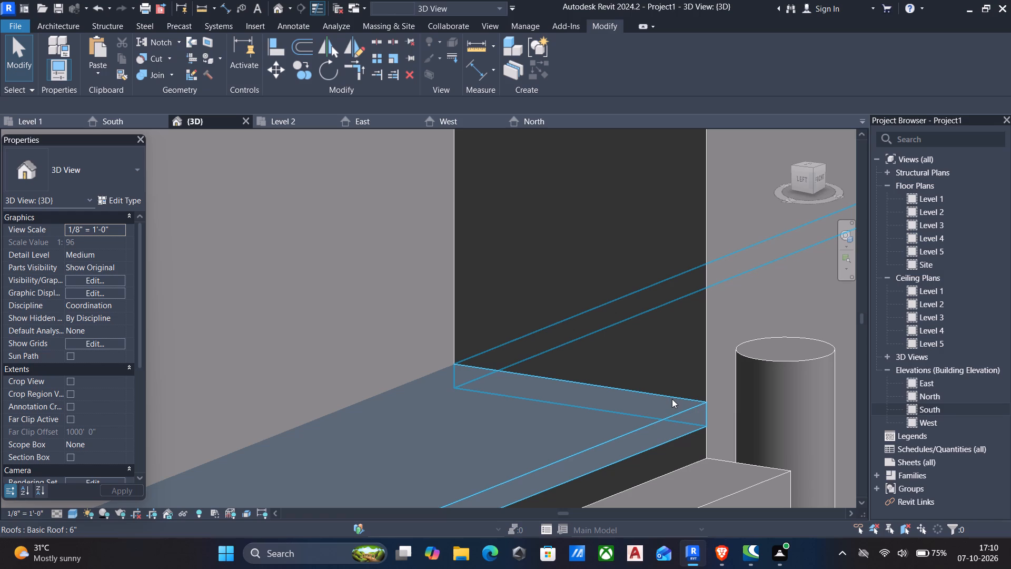
scroll(602, 319, "down", 6)
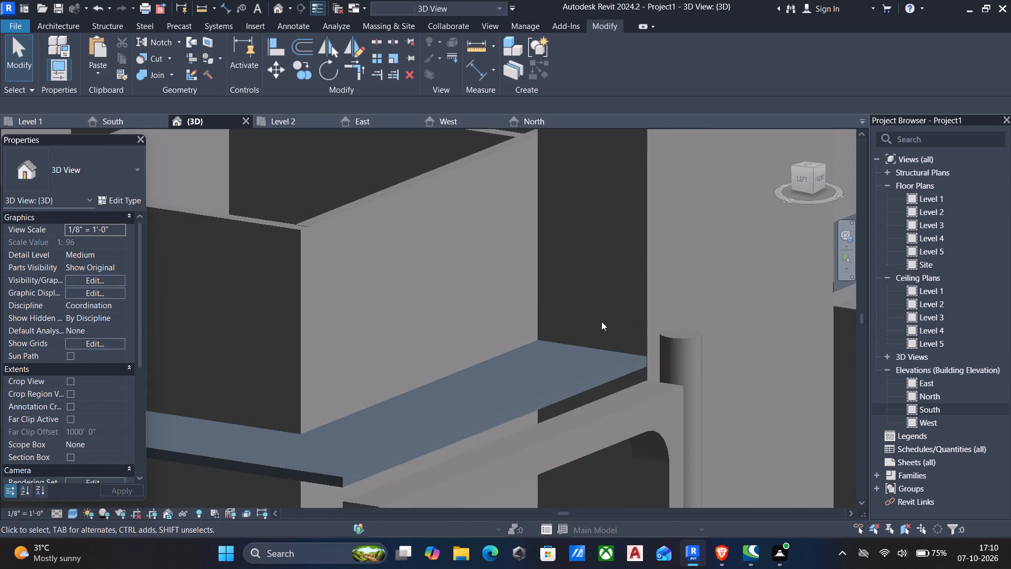
middle_click_drag(633, 472, 631, 377)
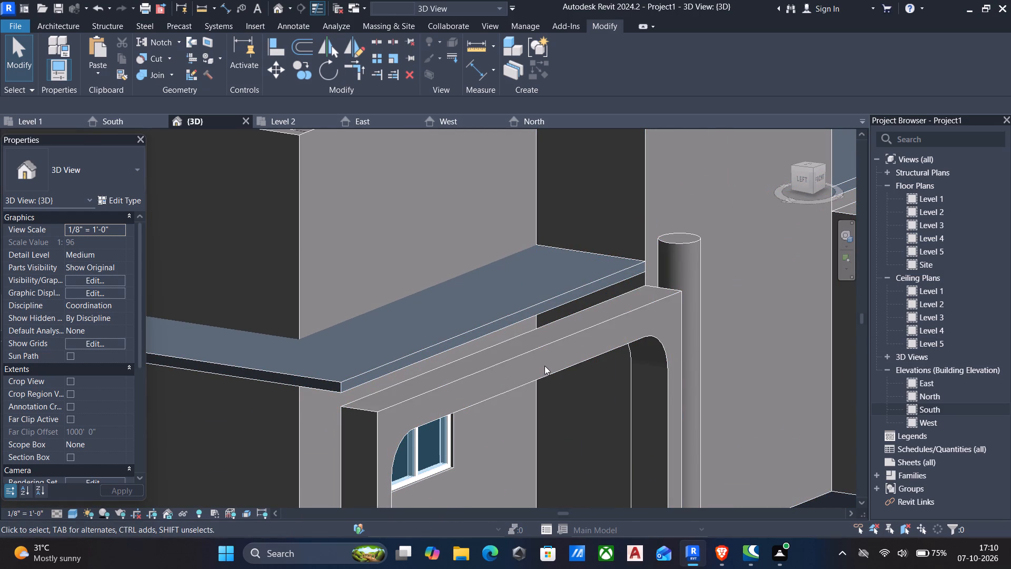
Review the roof slab's height against the frames and column in the South and East elevations.
double_click(936, 409)
scroll(574, 332, "down", 7)
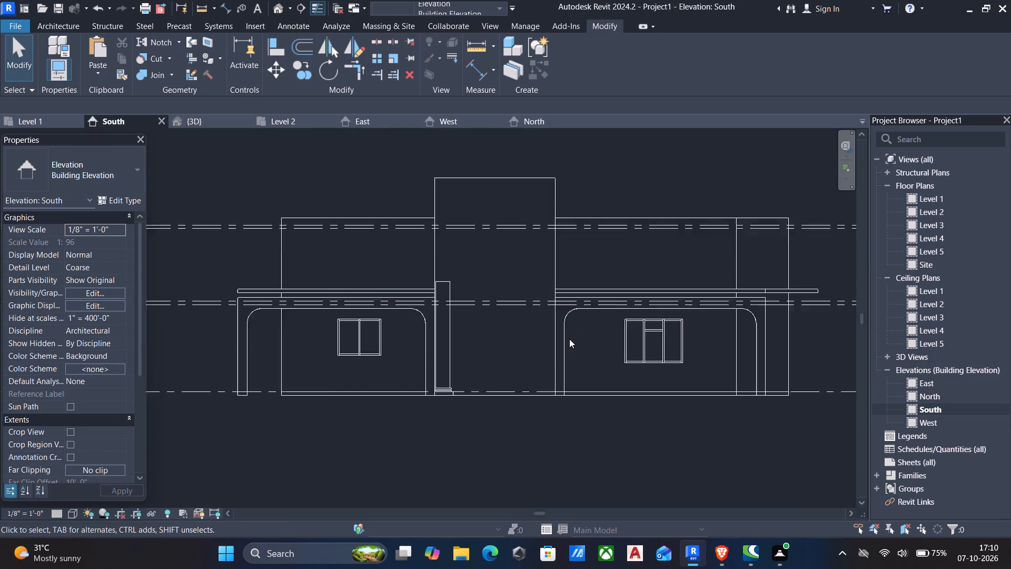
scroll(569, 339, "down", 2)
scroll(579, 339, "up", 1)
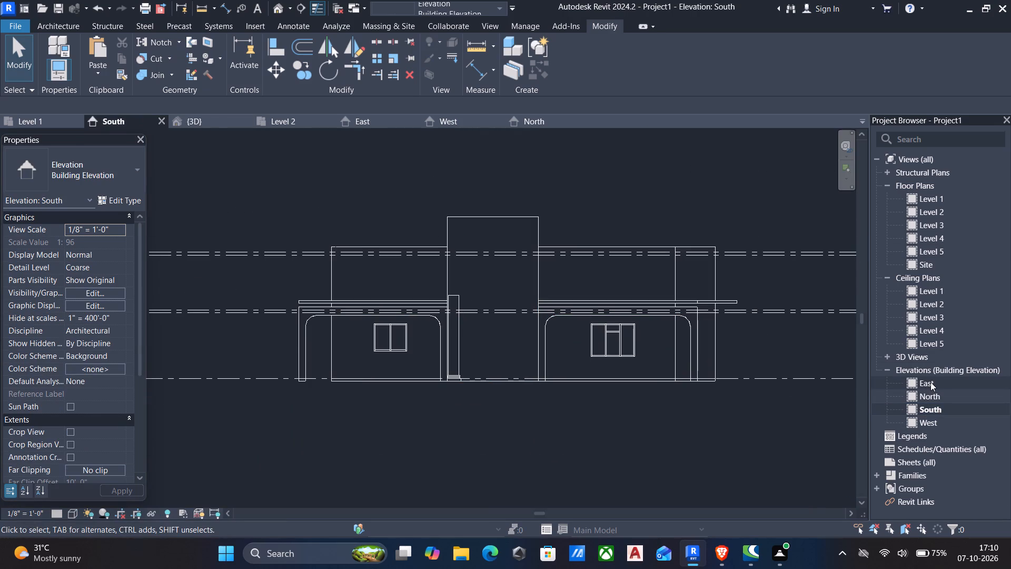
double_click(930, 382)
scroll(449, 340, "down", 6)
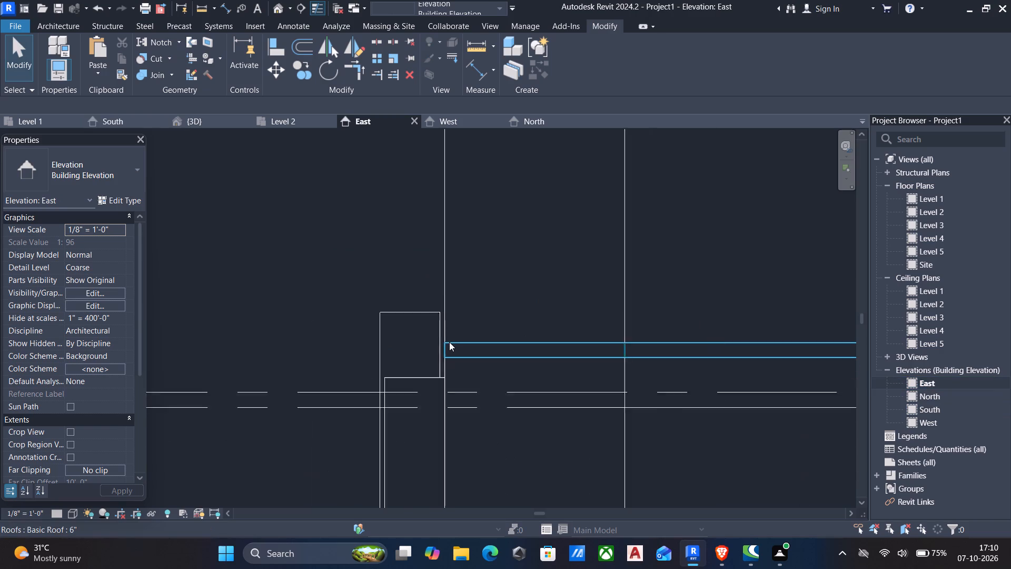
scroll(449, 342, "down", 12)
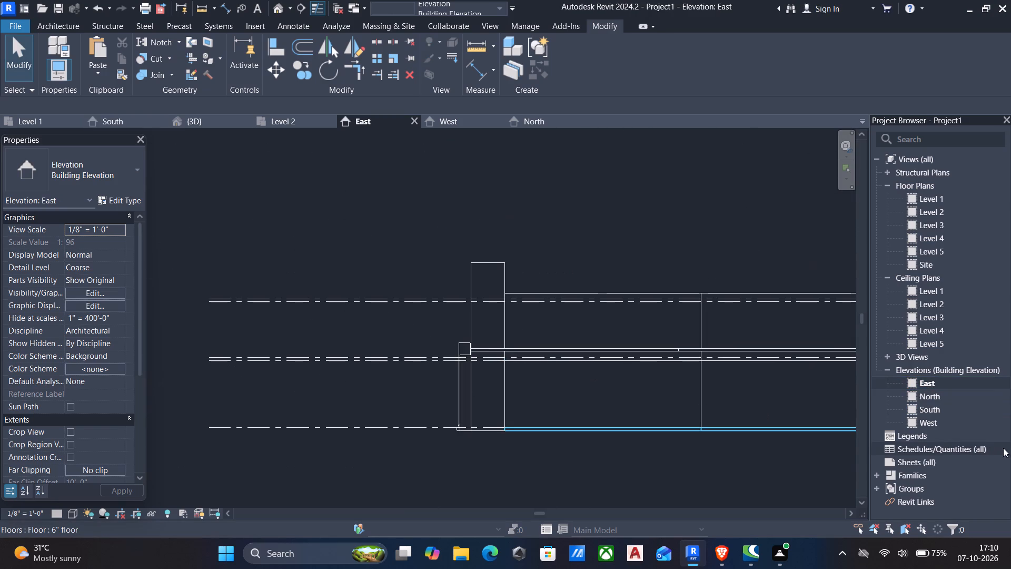
Review the roof slab along the side wall and at its rear overhang in the West elevation.
double_click(931, 420)
scroll(638, 357, "down", 1)
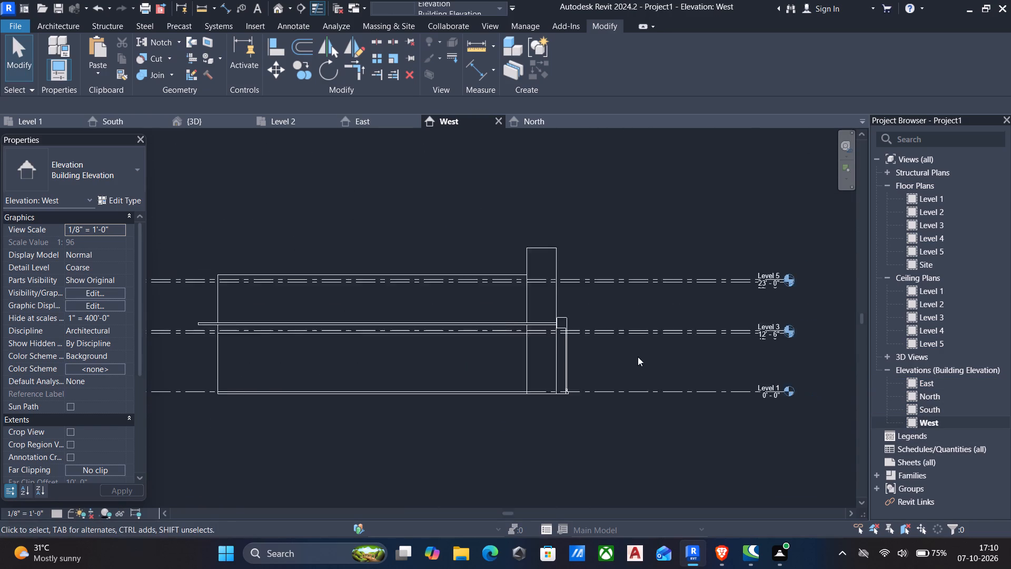
scroll(638, 357, "down", 1)
scroll(572, 337, "up", 5)
scroll(502, 307, "down", 4)
scroll(316, 331, "up", 6)
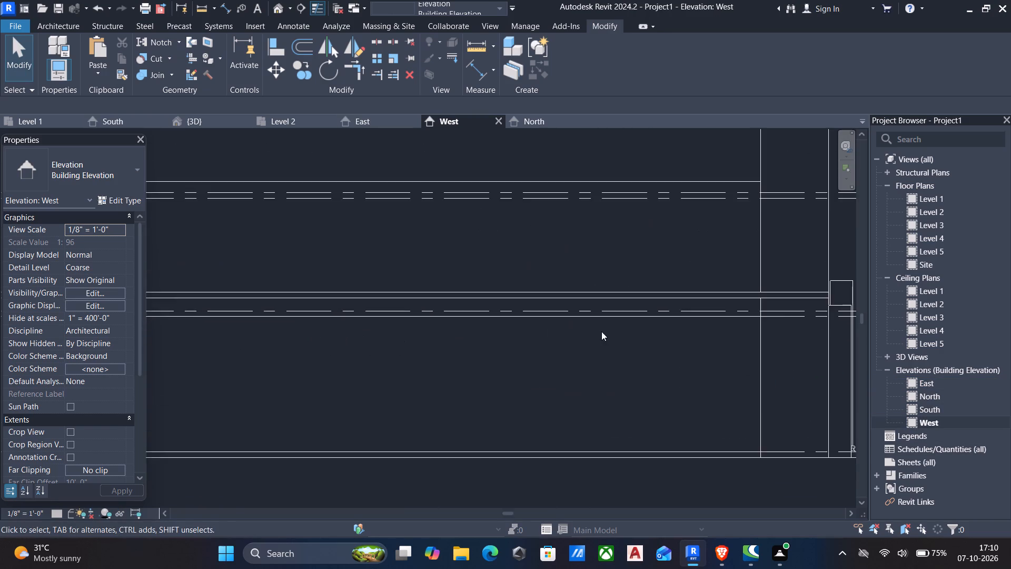
scroll(601, 331, "down", 6)
scroll(341, 300, "up", 5)
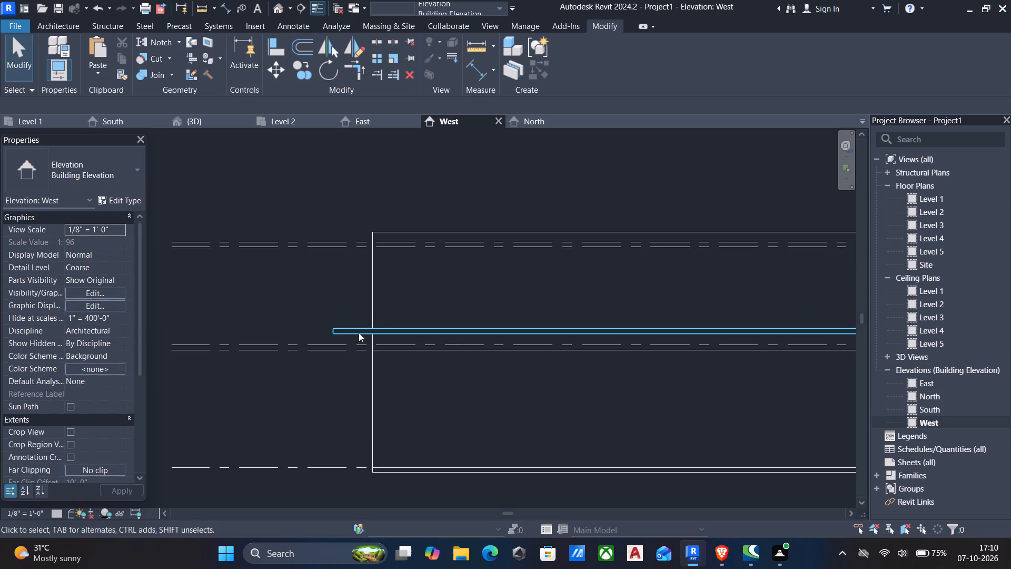
Select the roof slab in the West elevation and inspect its front end against the central block, frame and column, leaving it deselected.
left_click(359, 332)
scroll(481, 355, "down", 6)
middle_click_drag(493, 373, 335, 371)
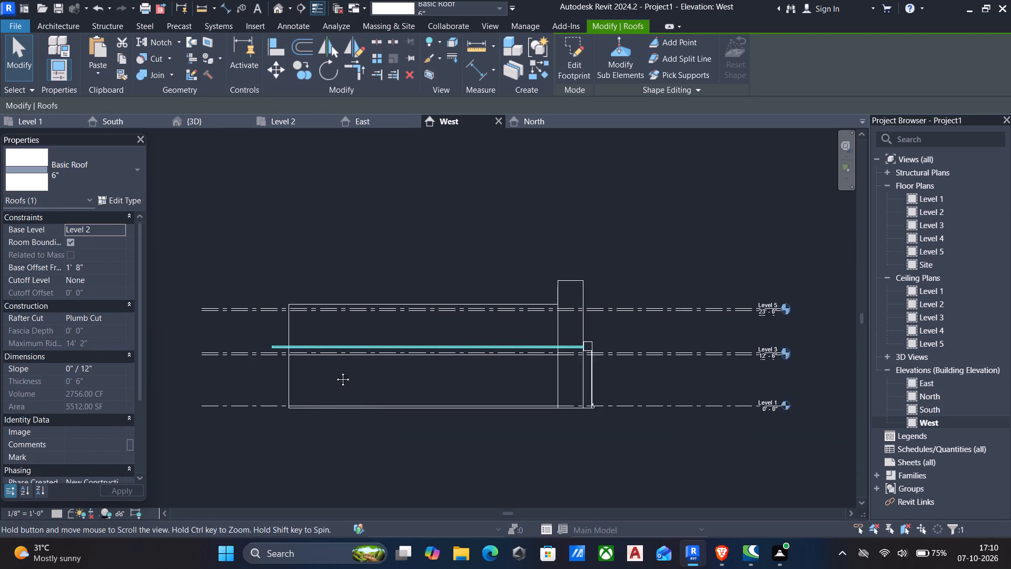
middle_click_drag(335, 371, 332, 371)
scroll(545, 364, "up", 6)
scroll(603, 328, "up", 6)
scroll(603, 328, "down", 7)
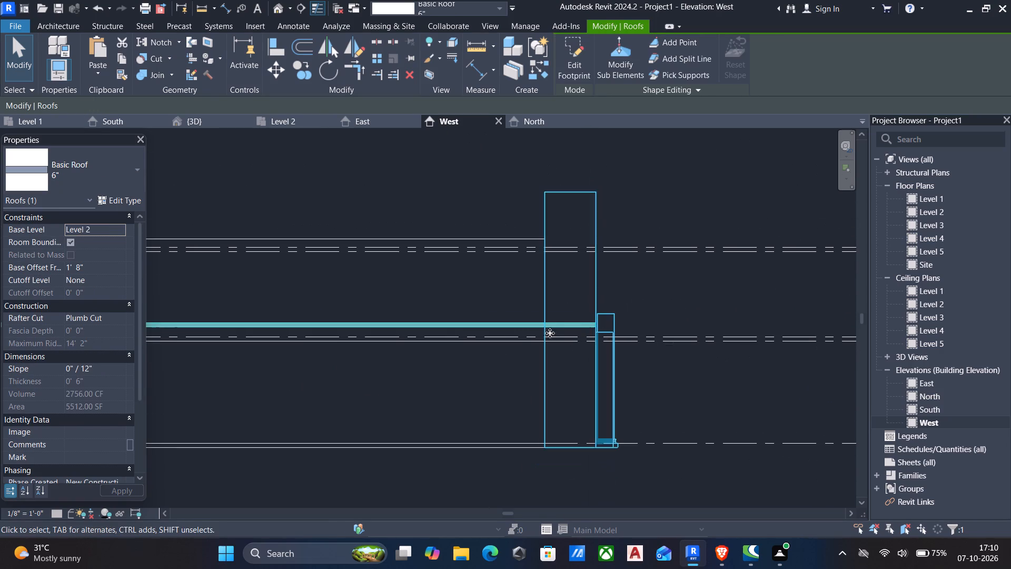
scroll(504, 333, "down", 2)
scroll(627, 325, "up", 6)
scroll(549, 336, "up", 6)
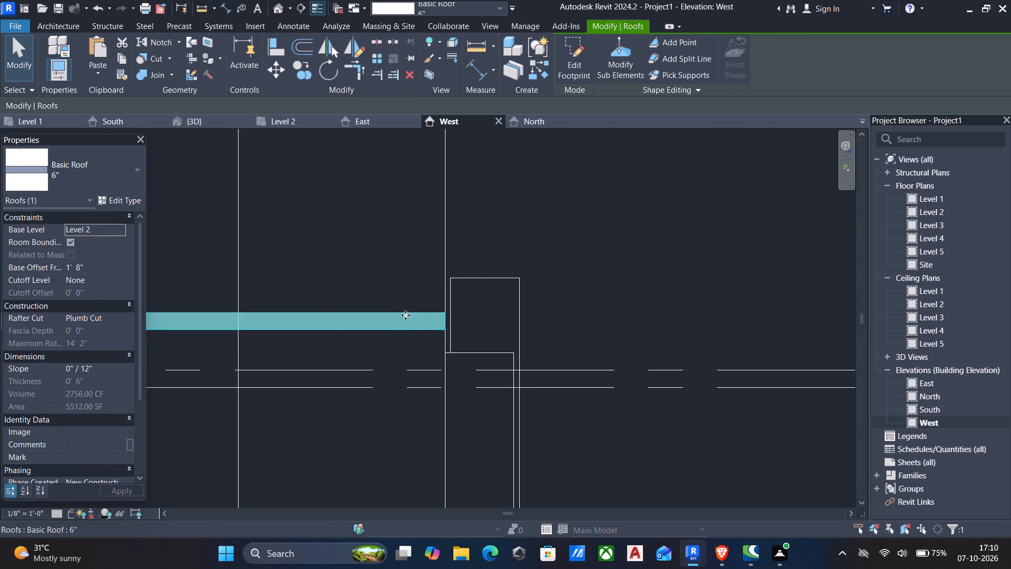
scroll(421, 314, "up", 6)
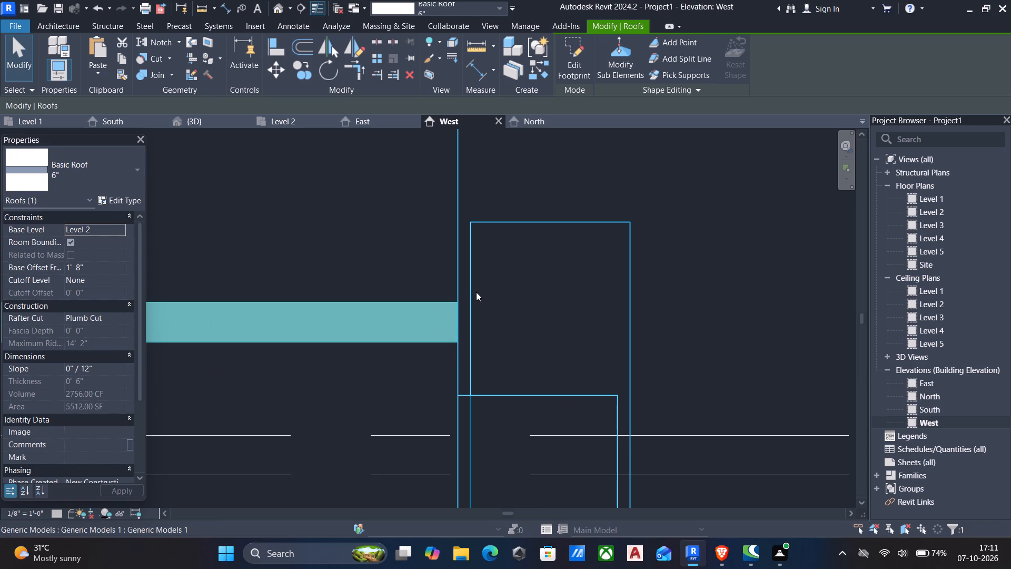
key("Escape")
scroll(475, 337, "down", 11)
middle_click_drag(487, 390, 620, 325)
scroll(529, 308, "down", 5)
middle_click_drag(530, 320, 590, 299)
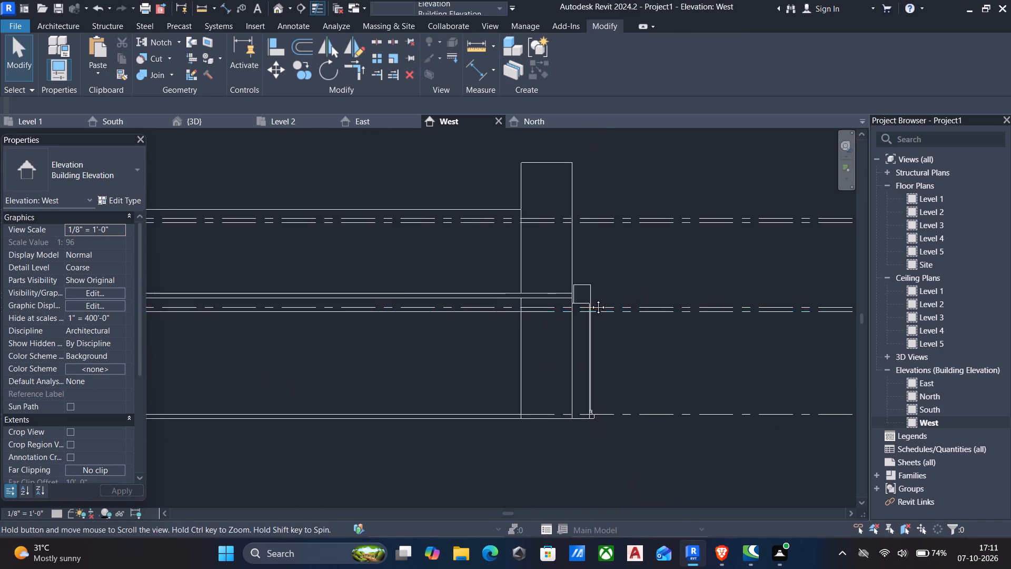
Raise Level 5 to an elevation of 26' 4" in the West elevation.
middle_click_drag(590, 299, 623, 289)
scroll(517, 298, "up", 2)
scroll(498, 280, "down", 4)
middle_click_drag(498, 283, 542, 370)
scroll(542, 370, "up", 1)
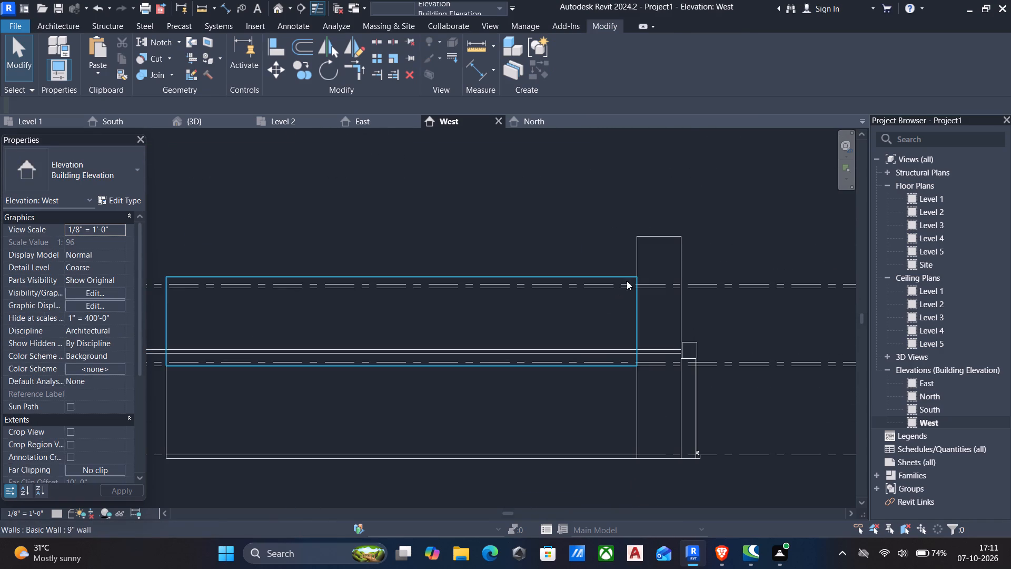
left_click(720, 281)
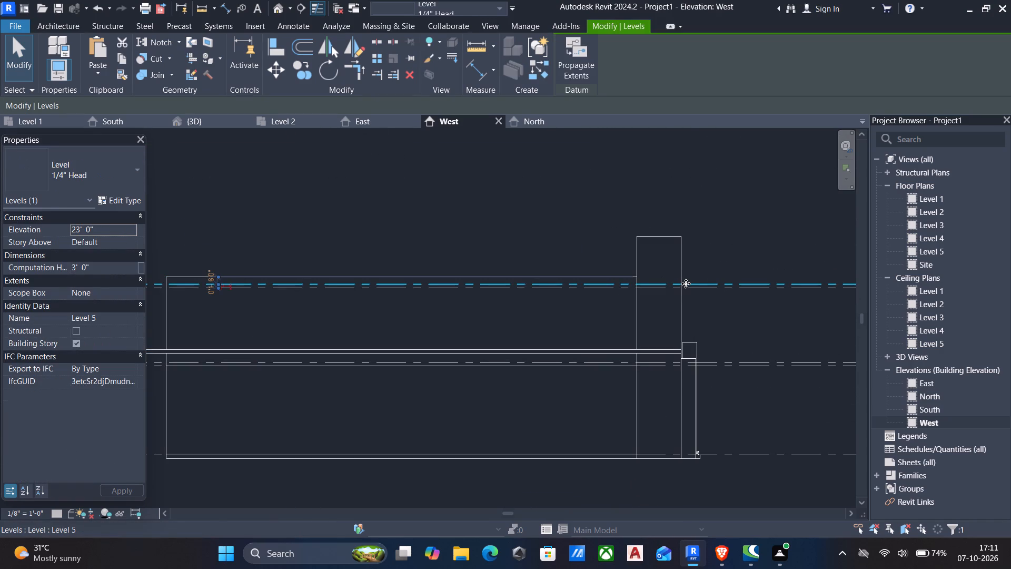
key("Up")
key("Up")
key("Up")
key("Up")
key("Up")
key("Up")
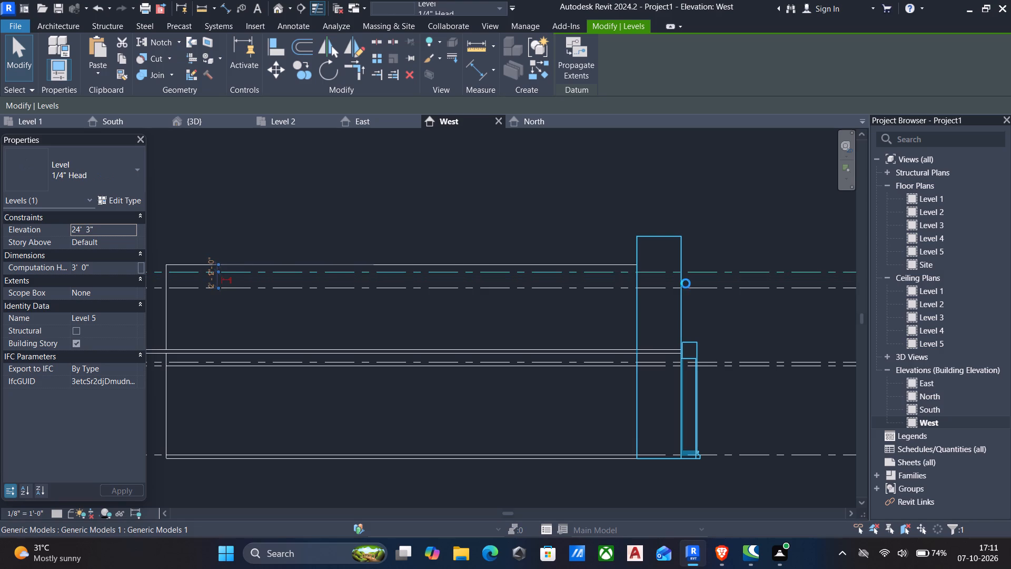
key("Up")
key("Up")
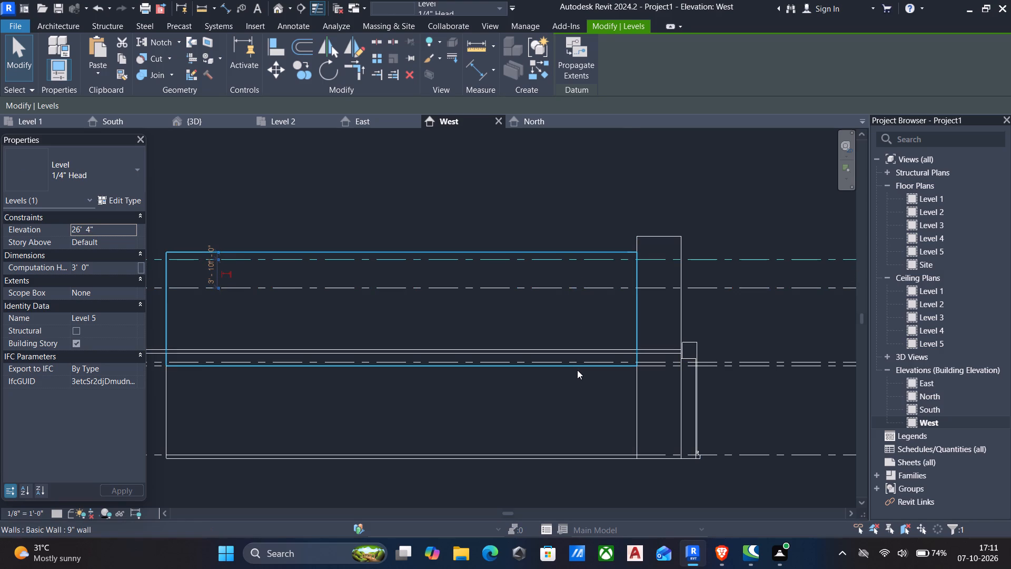
left_click(577, 370)
Clear the side wall selection and raise Level 4 to an elevation of 24' 6".
scroll(569, 322, "down", 4)
middle_click_drag(569, 322, 665, 316)
scroll(336, 360, "up", 5)
scroll(417, 252, "down", 3)
middle_click_drag(417, 253, 400, 296)
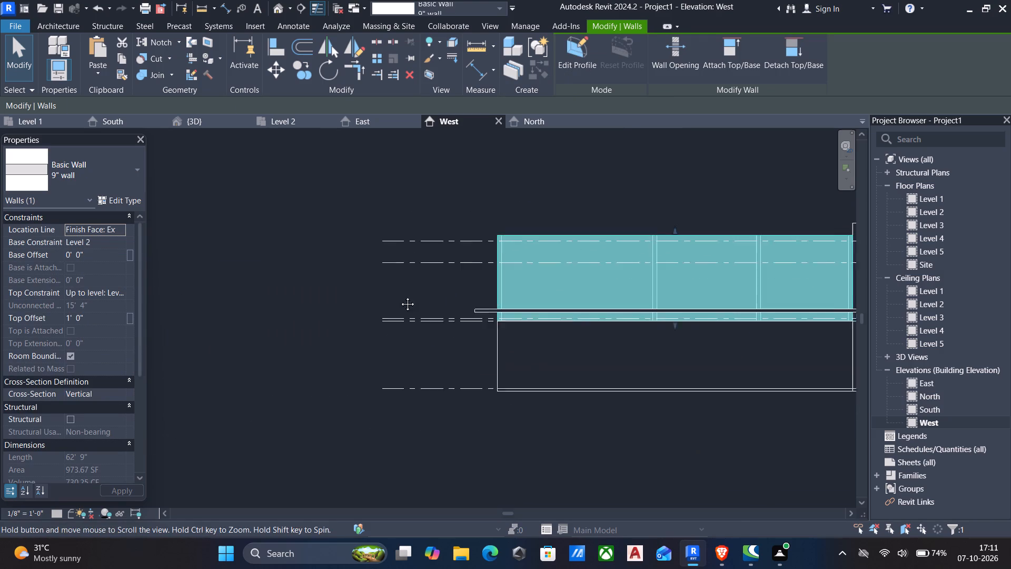
middle_click_drag(400, 296, 341, 395)
key("Escape")
key("grave")
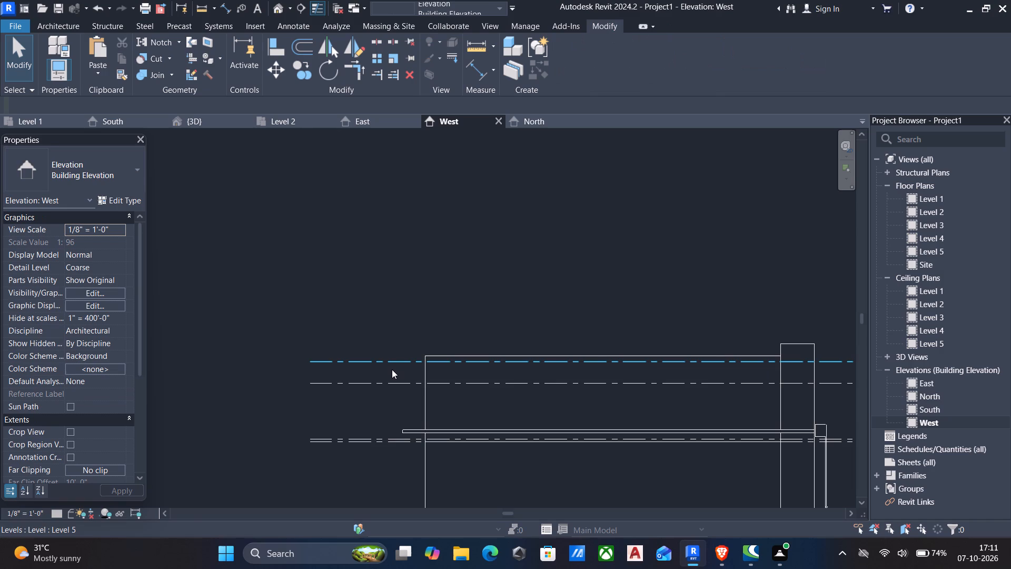
left_click(397, 386)
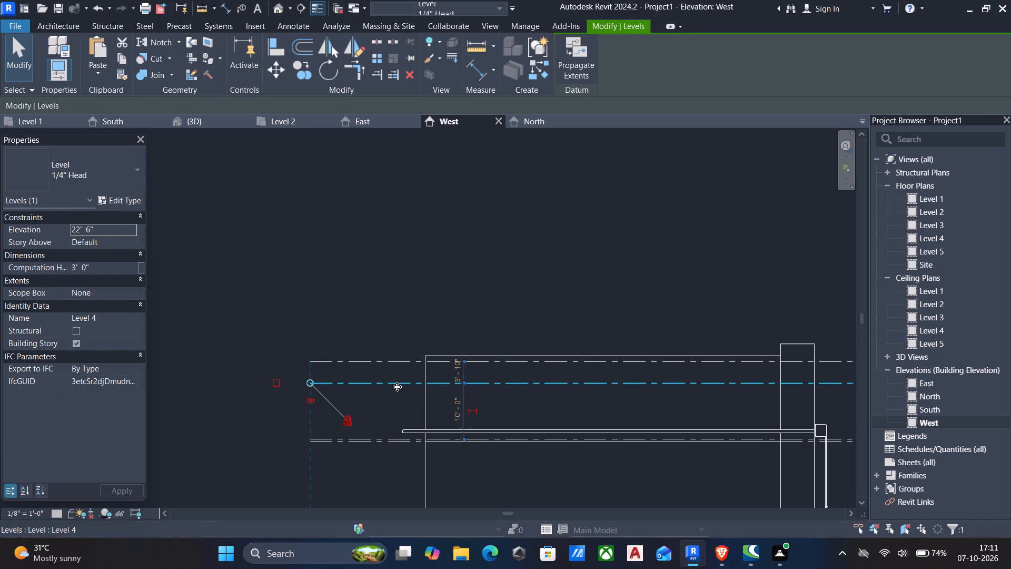
key("Up")
key("Up")
key("Up")
key("Up")
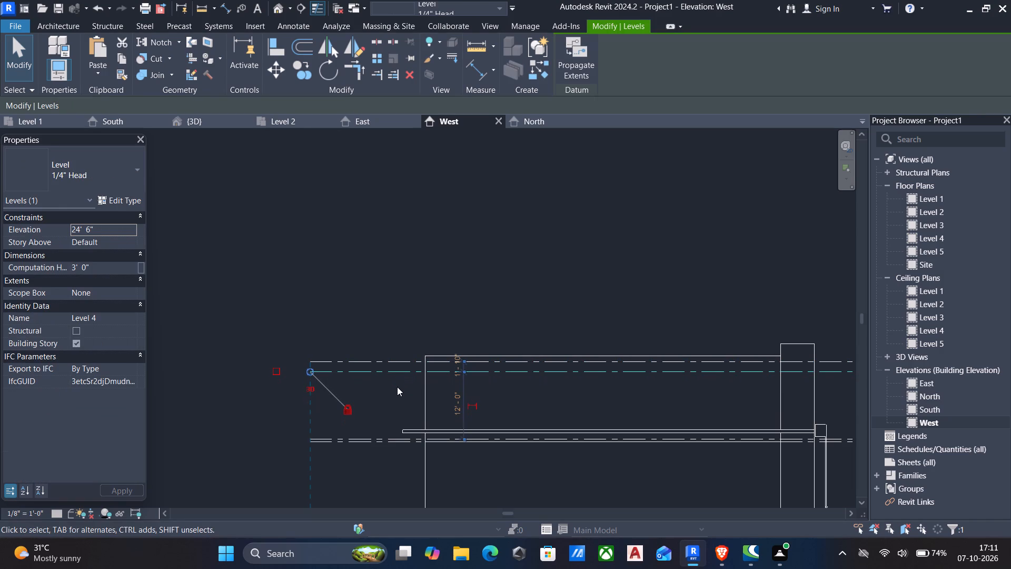
Raise Level 5 further to an elevation of 26' 10".
left_click(391, 357)
key("Up")
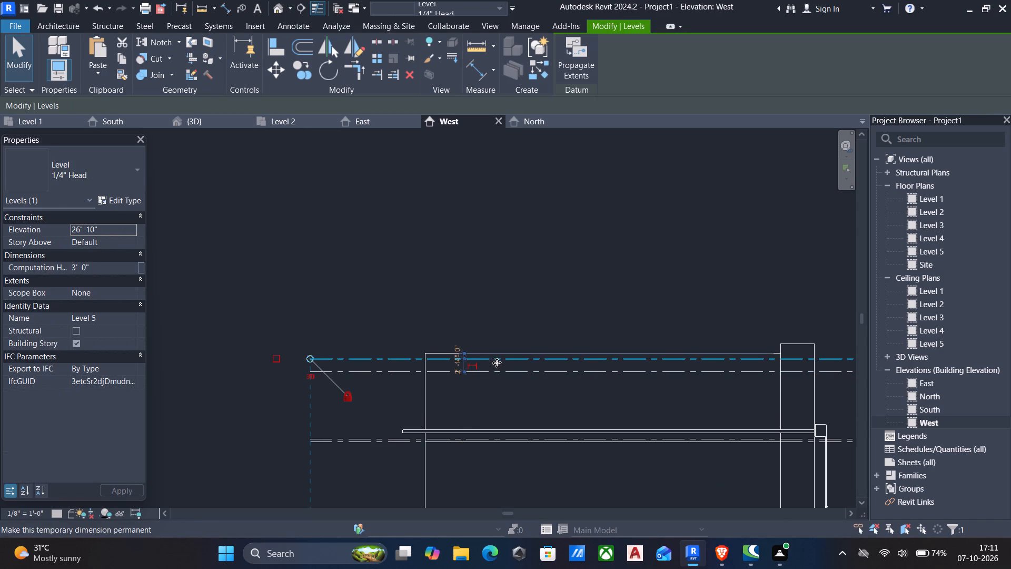
Review the level lines and their elevations against the side wall, roof slab and front block in the West elevation.
scroll(531, 405, "down", 2)
middle_click_drag(531, 406, 340, 449)
scroll(672, 421, "up", 6)
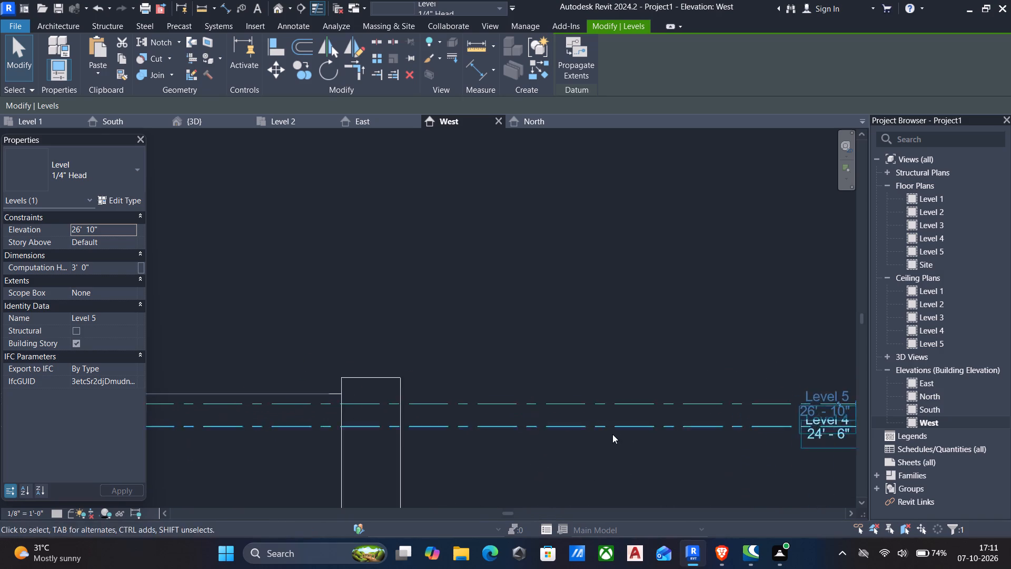
scroll(611, 434, "down", 4)
middle_click_drag(608, 436, 642, 386)
middle_click_drag(628, 532, 715, 386)
middle_click_drag(516, 378, 578, 298)
middle_click_drag(524, 446, 559, 407)
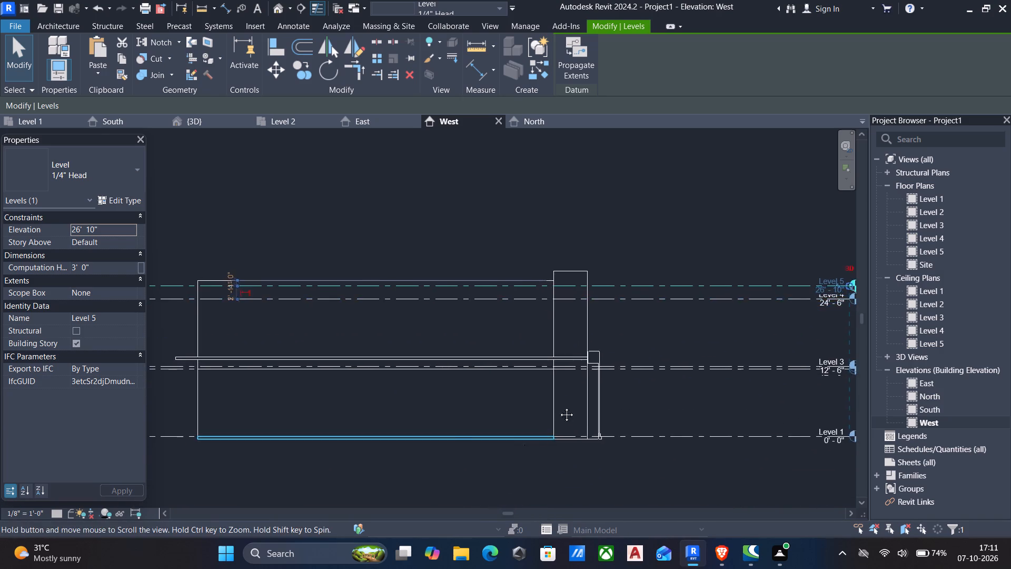
middle_click_drag(559, 407, 560, 405)
scroll(550, 365, "up", 5)
scroll(559, 391, "down", 1)
middle_click_drag(559, 391, 572, 397)
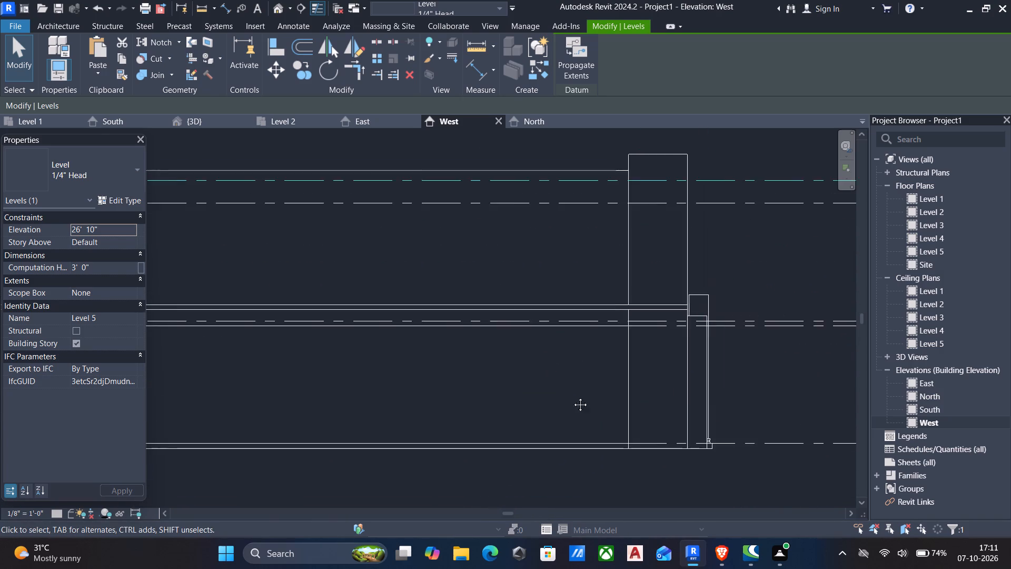
middle_click_drag(572, 397, 908, 449)
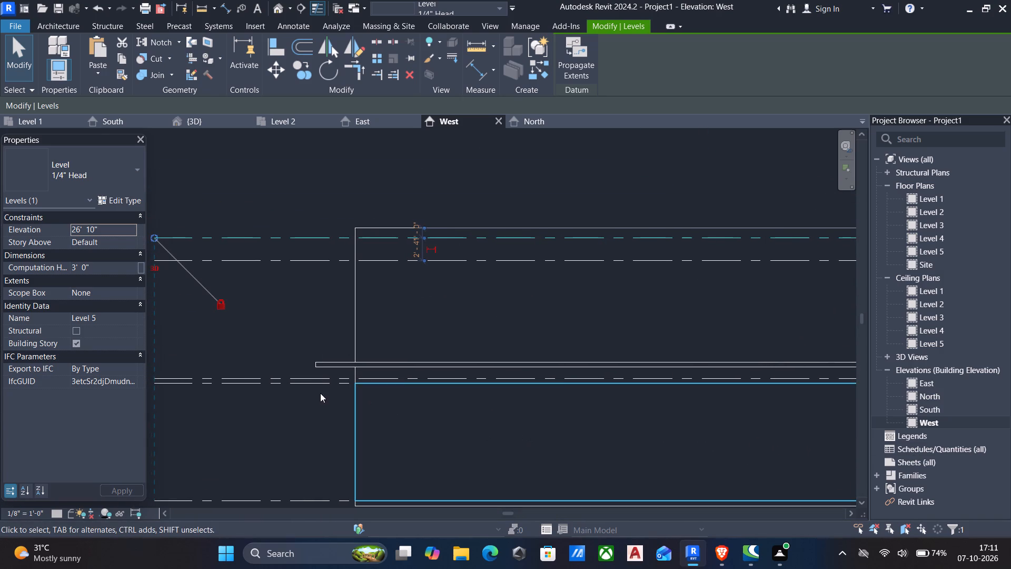
Raise Level 3 to an elevation of 14' 2", near the roof slab.
left_click(308, 381)
key("Up")
key("Up")
key("Up")
key("Up")
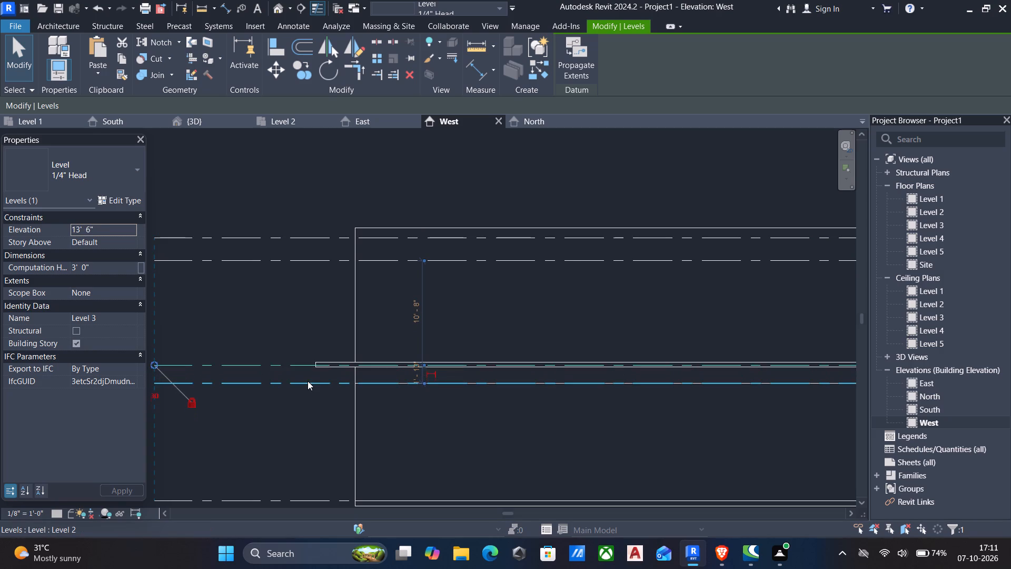
key("Up")
key("Up")
key("Down")
scroll(308, 381, "up", 4)
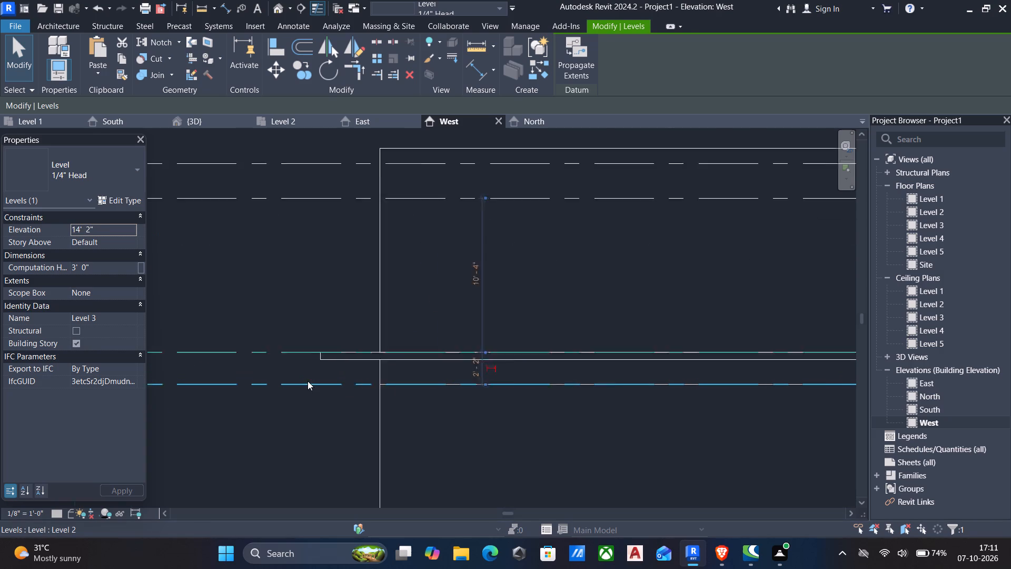
Adjust Level 2 to an elevation of 12' 2" below the roof slab.
left_click(308, 381)
key("Up")
key("Up")
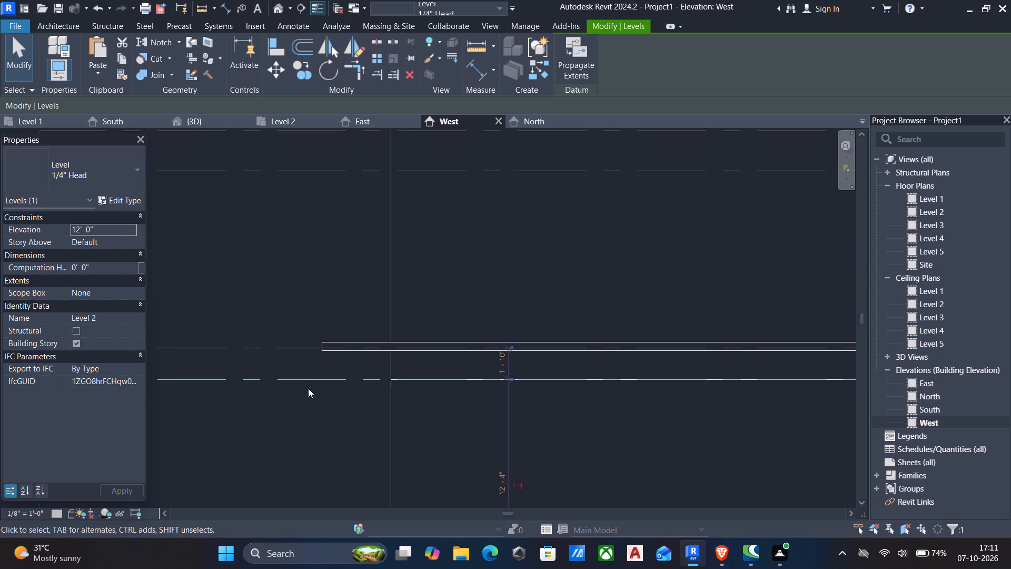
key("Down")
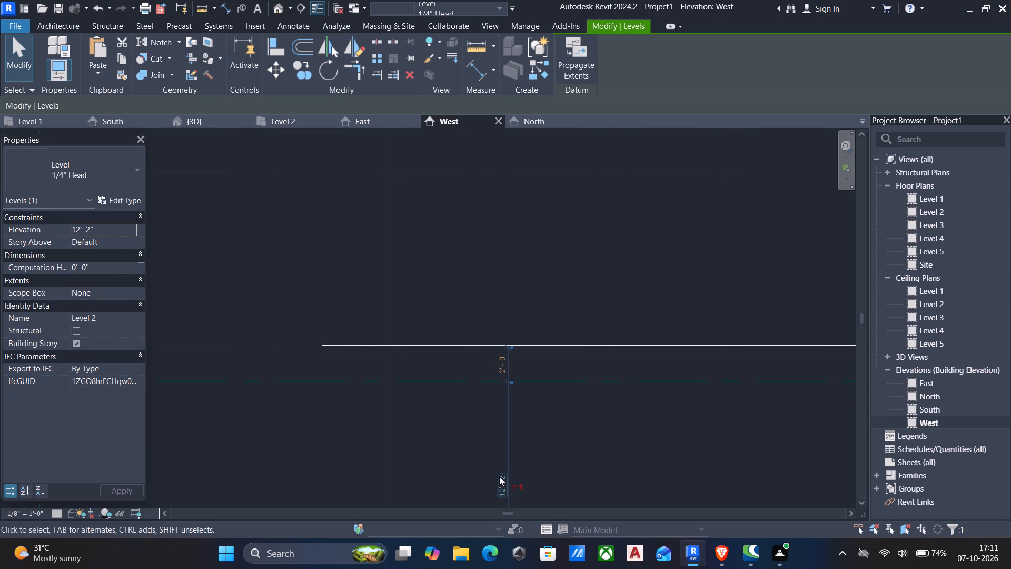
Inspect Level 2 and Level 3 against the roof slab's rear end, selecting each level in turn.
scroll(474, 416, "down", 5)
middle_click_drag(473, 418, 479, 378)
scroll(494, 447, "up", 4)
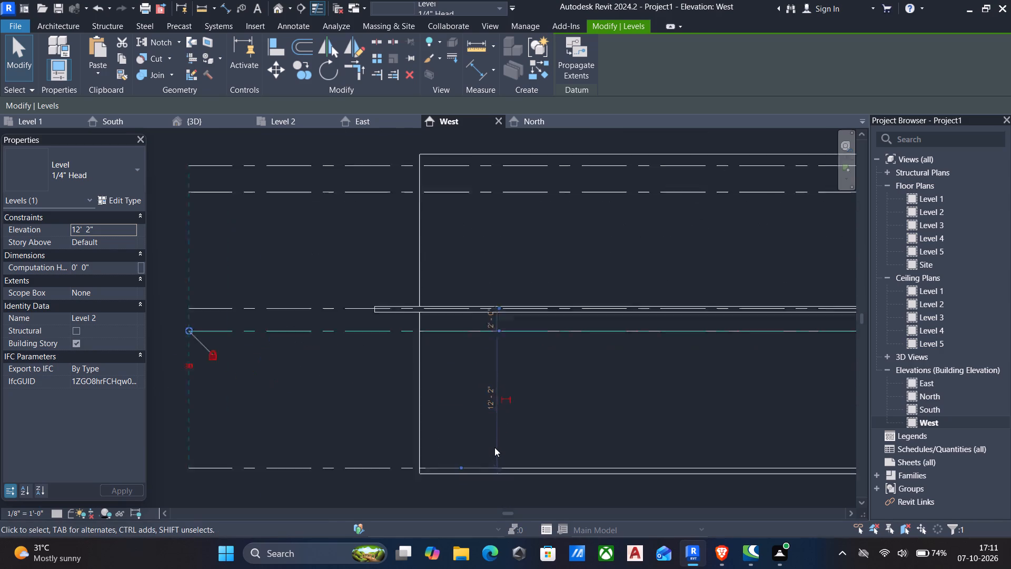
scroll(494, 447, "up", 1)
key("Escape")
left_click(438, 273)
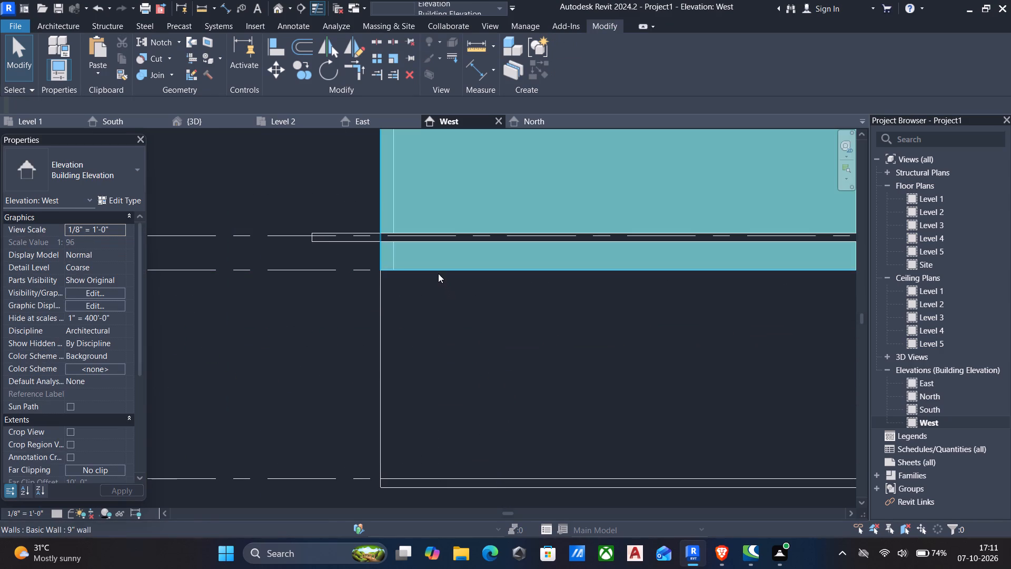
left_click(315, 275)
scroll(328, 350, "down", 2)
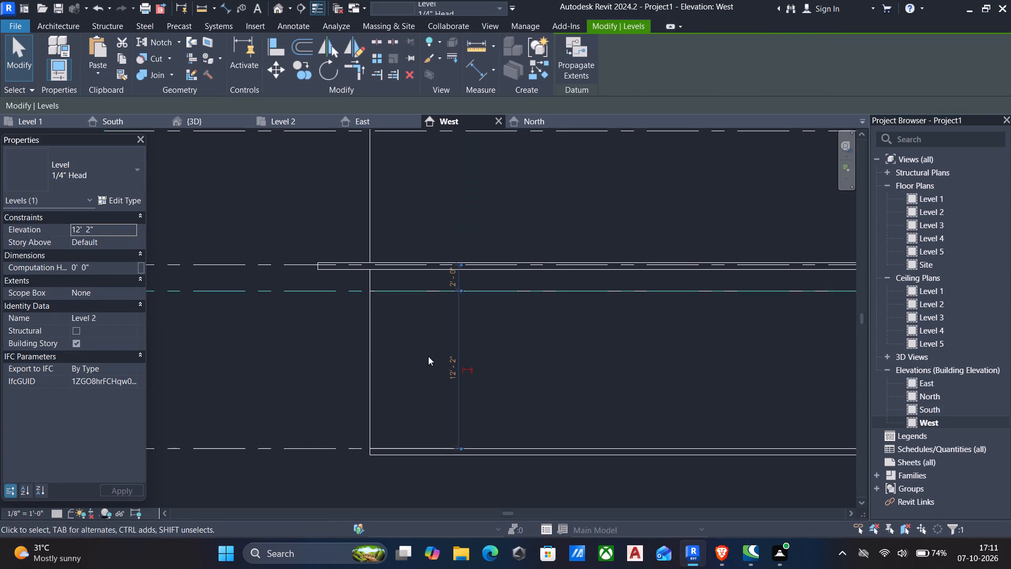
scroll(439, 349, "up", 5)
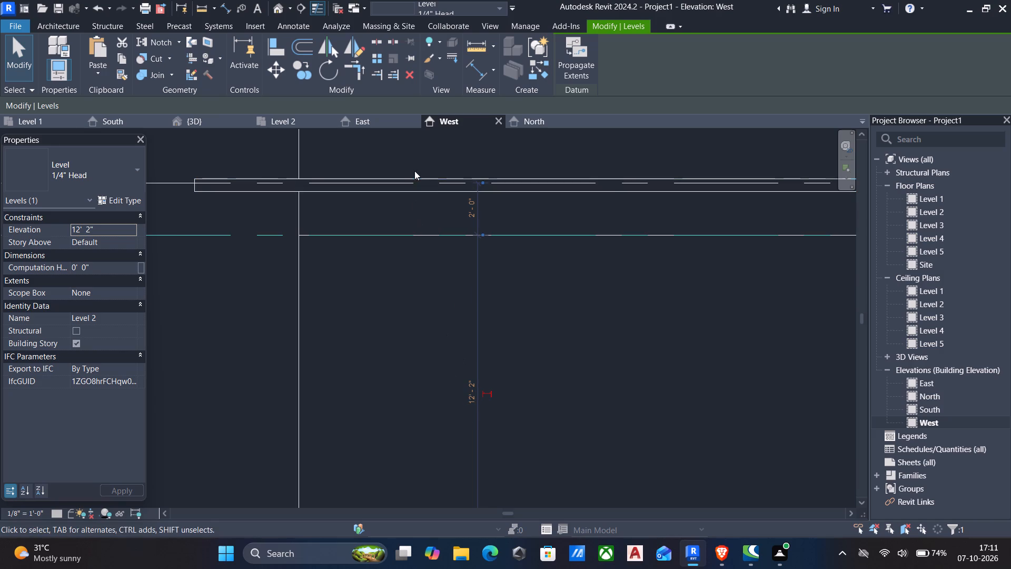
scroll(447, 178, "up", 3)
scroll(420, 251, "down", 4)
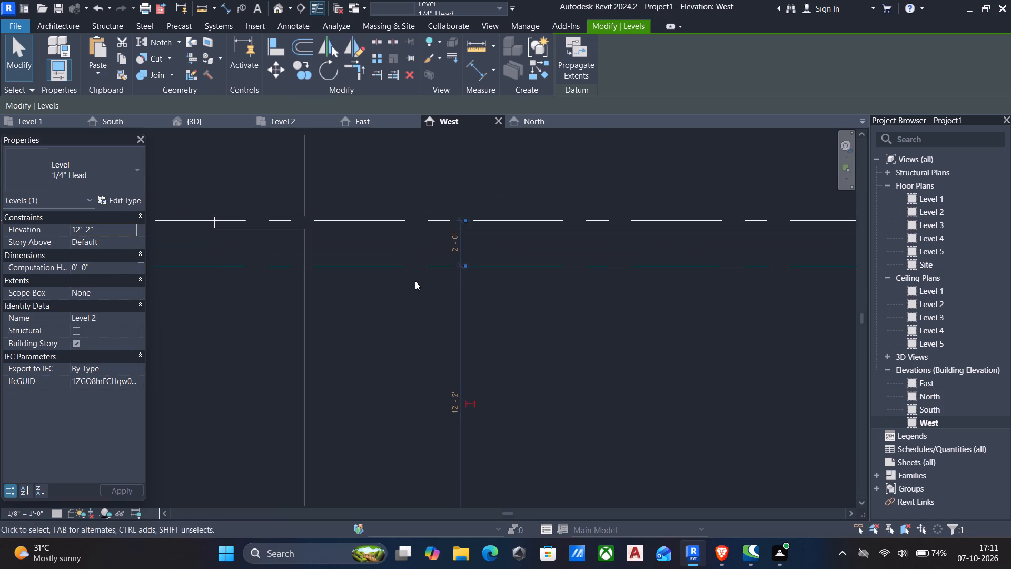
scroll(415, 281, "up", 5)
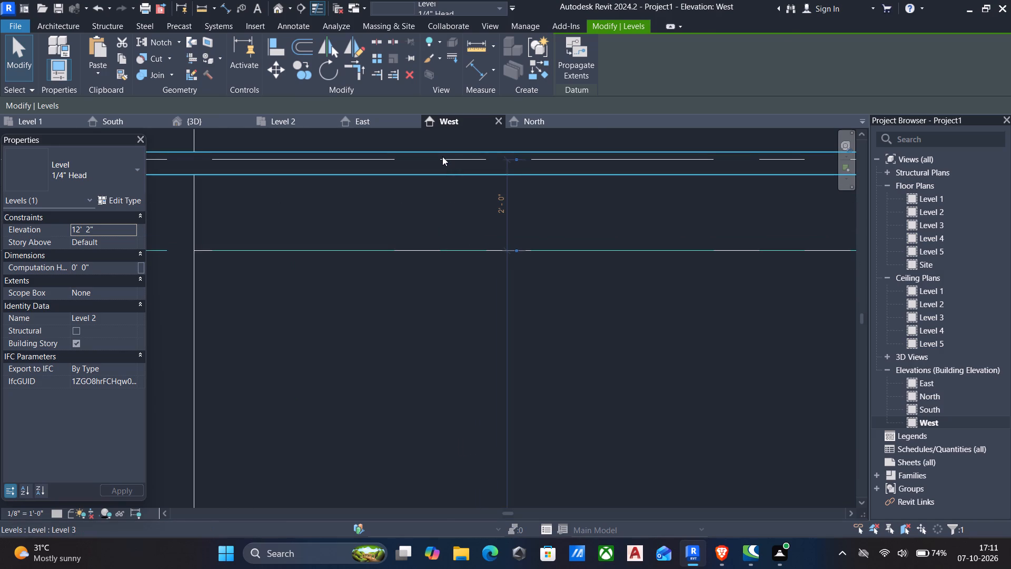
scroll(442, 156, "down", 4)
middle_click_drag(434, 163, 534, 329)
scroll(261, 307, "up", 4)
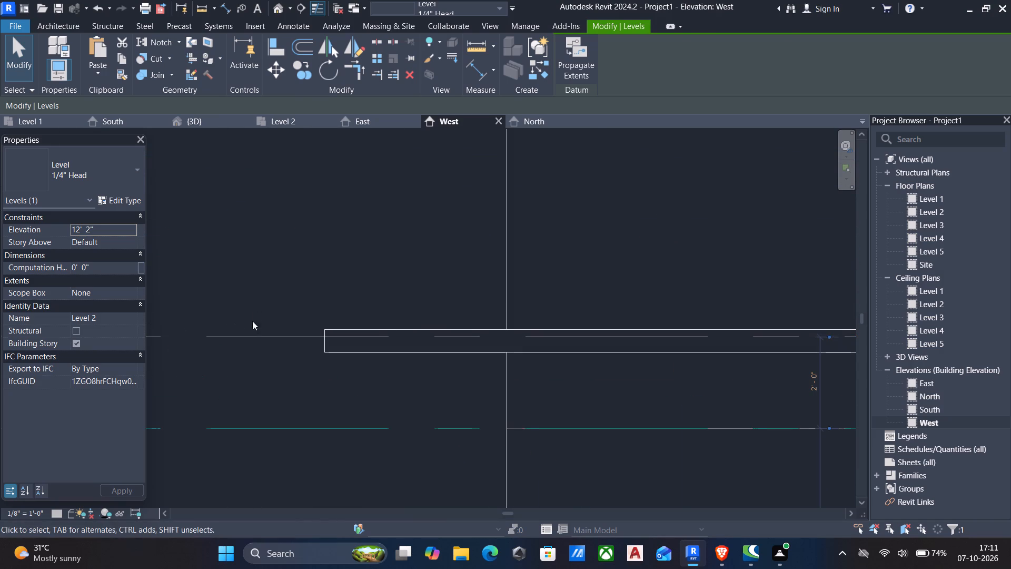
left_click(259, 331)
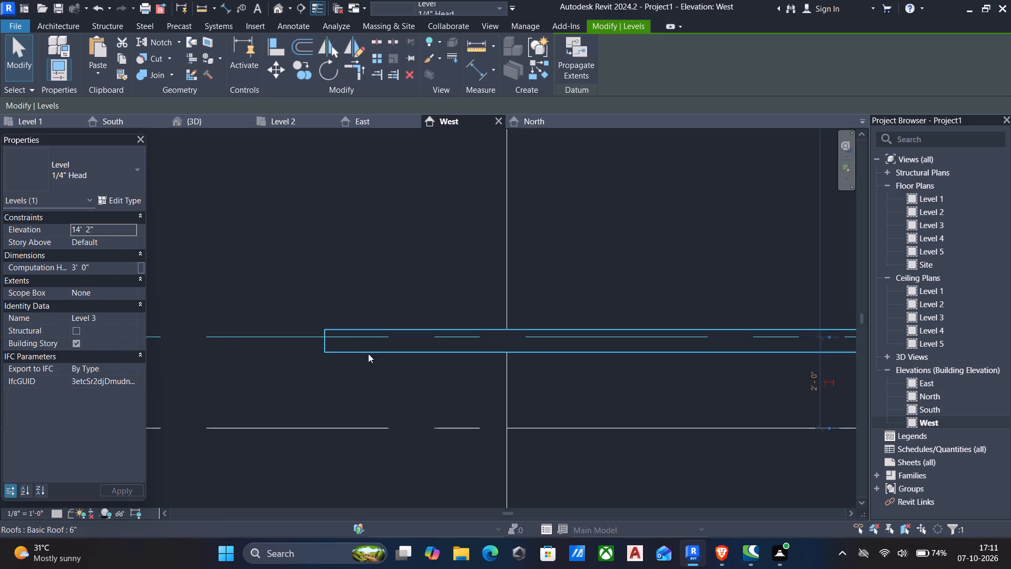
Lower the 6" roof slab to a base offset of 1' 6" from Level 2, with its top on the Level 3 line.
left_click(368, 354)
key("Down")
scroll(376, 384, "up", 4)
key("Down")
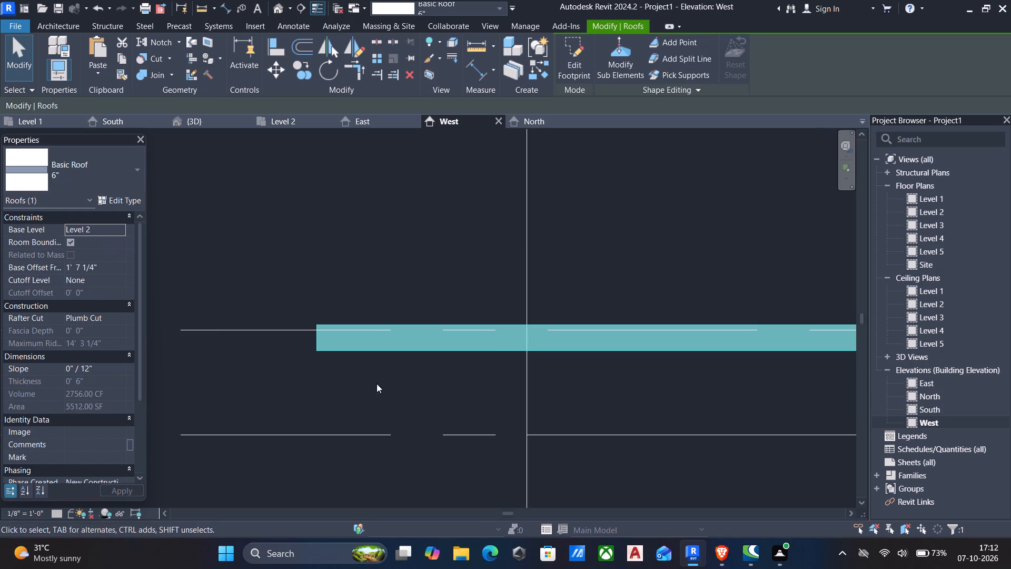
scroll(376, 384, "up", 1)
key("Down")
scroll(376, 384, "down", 5)
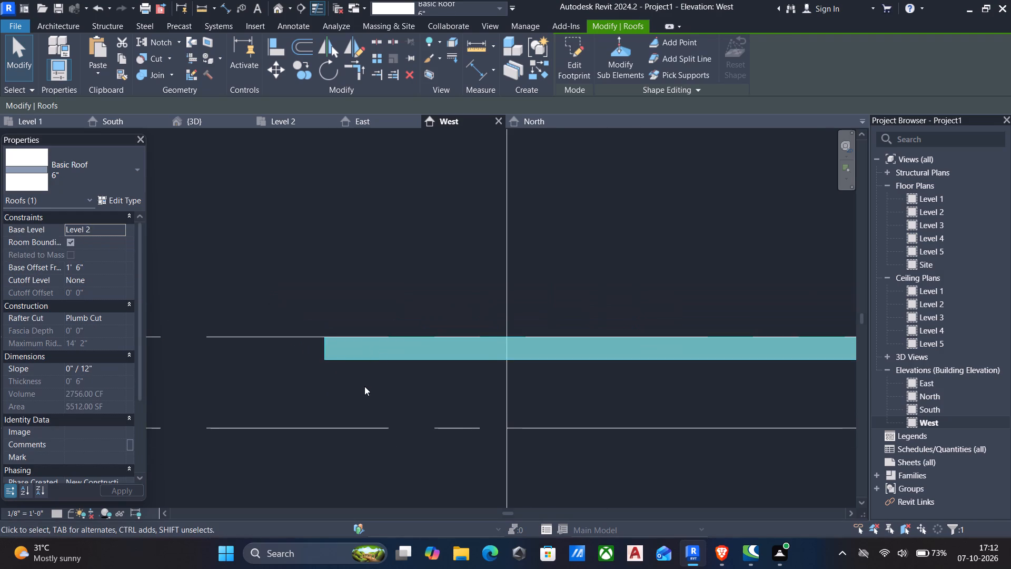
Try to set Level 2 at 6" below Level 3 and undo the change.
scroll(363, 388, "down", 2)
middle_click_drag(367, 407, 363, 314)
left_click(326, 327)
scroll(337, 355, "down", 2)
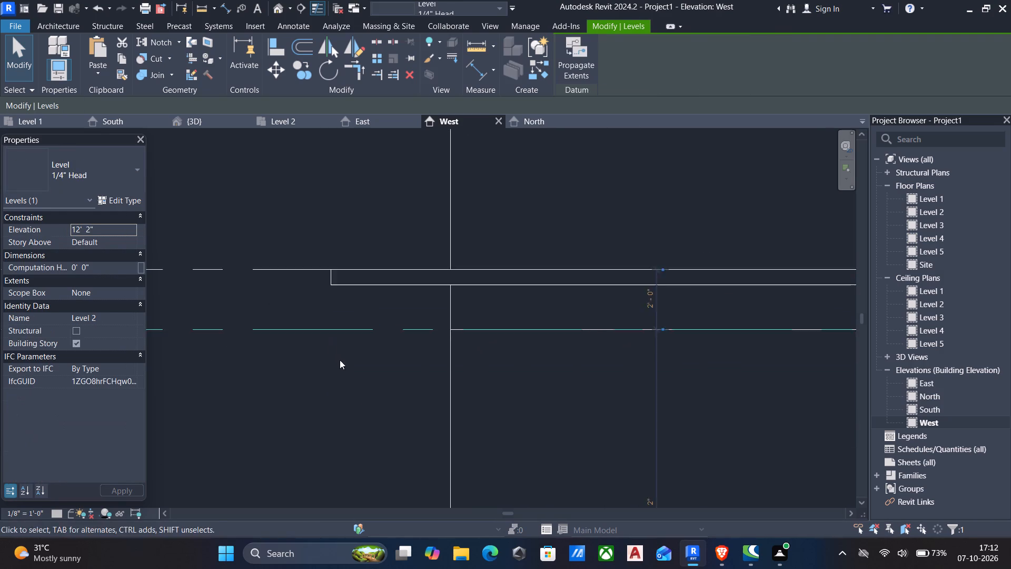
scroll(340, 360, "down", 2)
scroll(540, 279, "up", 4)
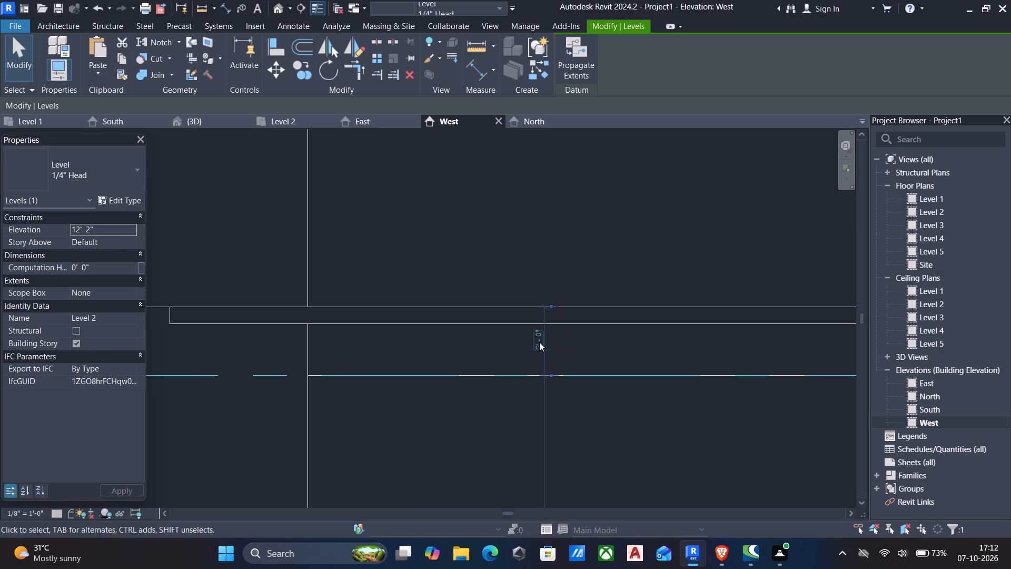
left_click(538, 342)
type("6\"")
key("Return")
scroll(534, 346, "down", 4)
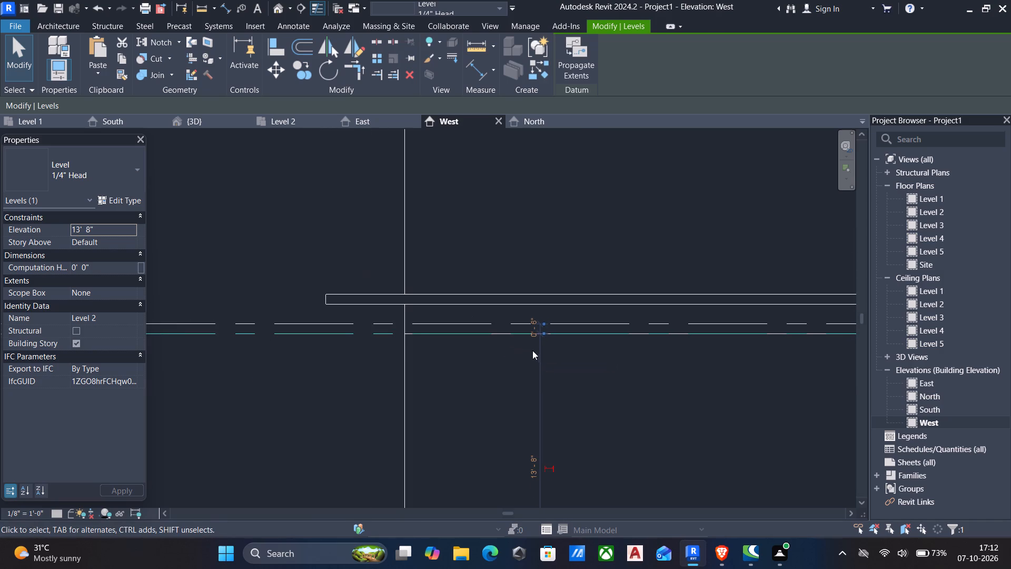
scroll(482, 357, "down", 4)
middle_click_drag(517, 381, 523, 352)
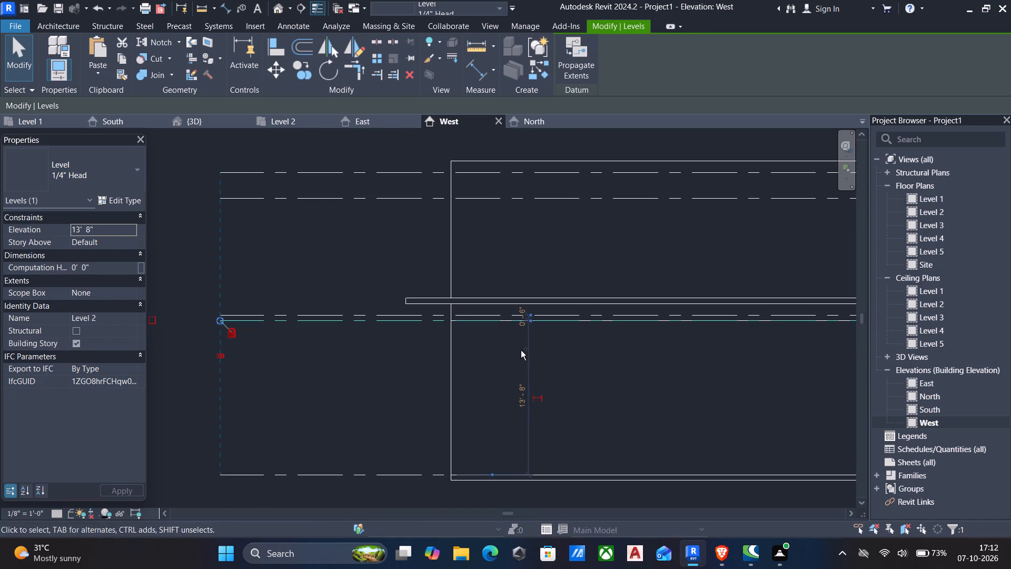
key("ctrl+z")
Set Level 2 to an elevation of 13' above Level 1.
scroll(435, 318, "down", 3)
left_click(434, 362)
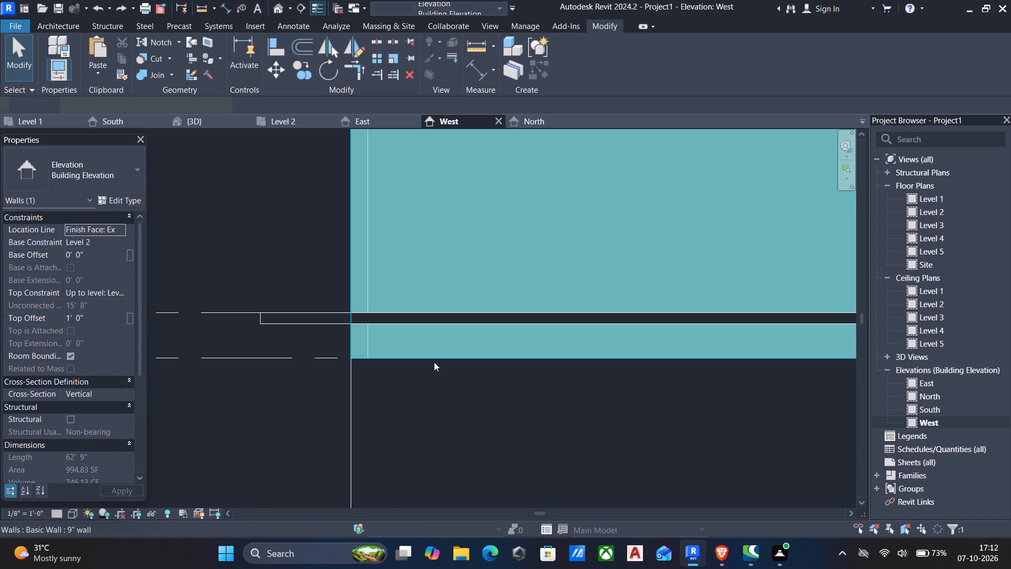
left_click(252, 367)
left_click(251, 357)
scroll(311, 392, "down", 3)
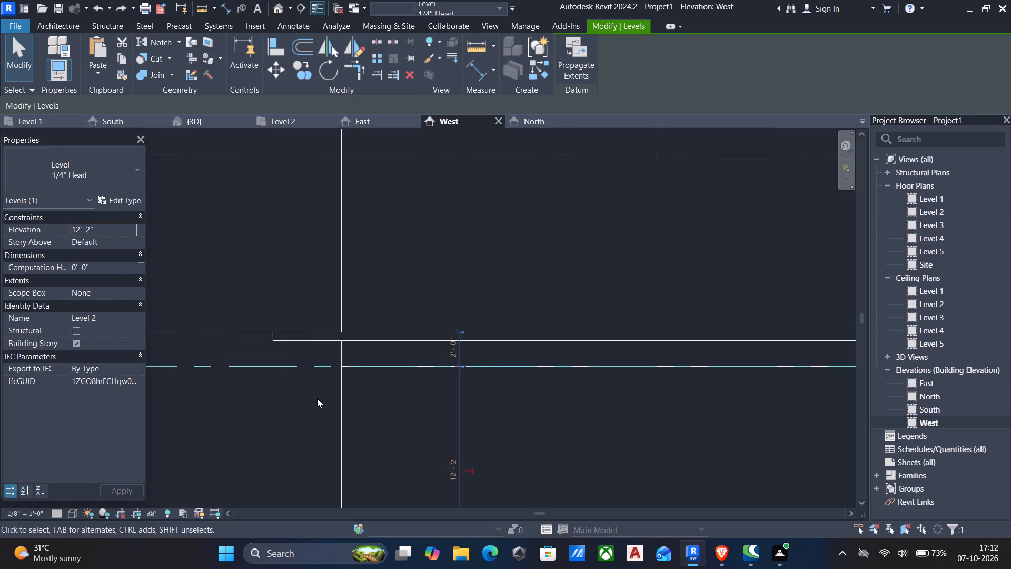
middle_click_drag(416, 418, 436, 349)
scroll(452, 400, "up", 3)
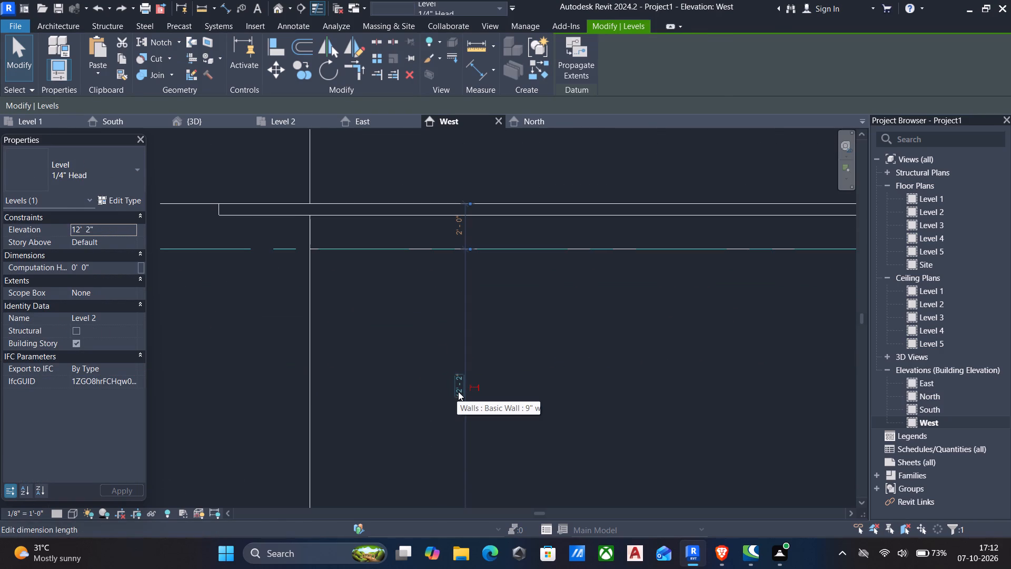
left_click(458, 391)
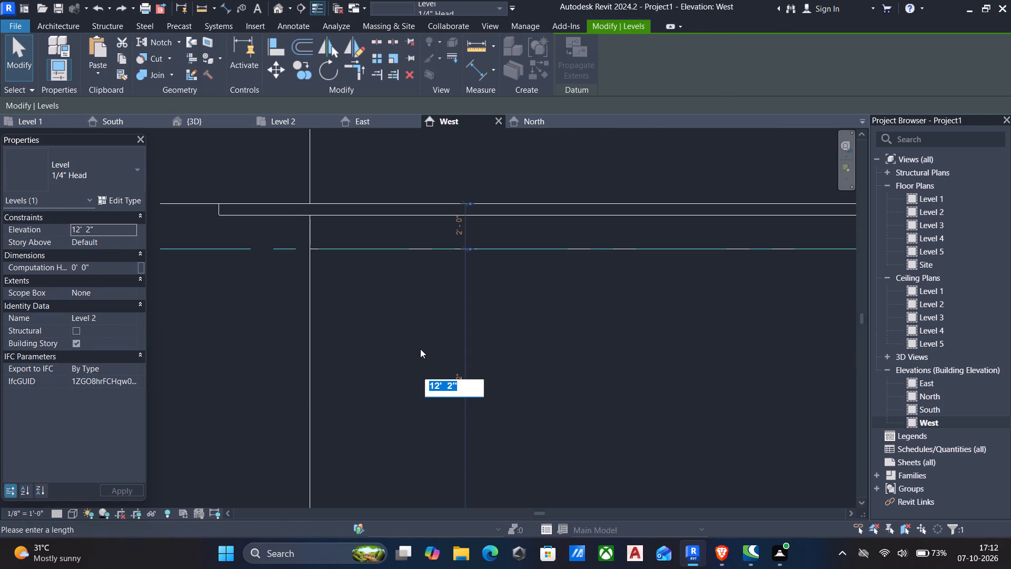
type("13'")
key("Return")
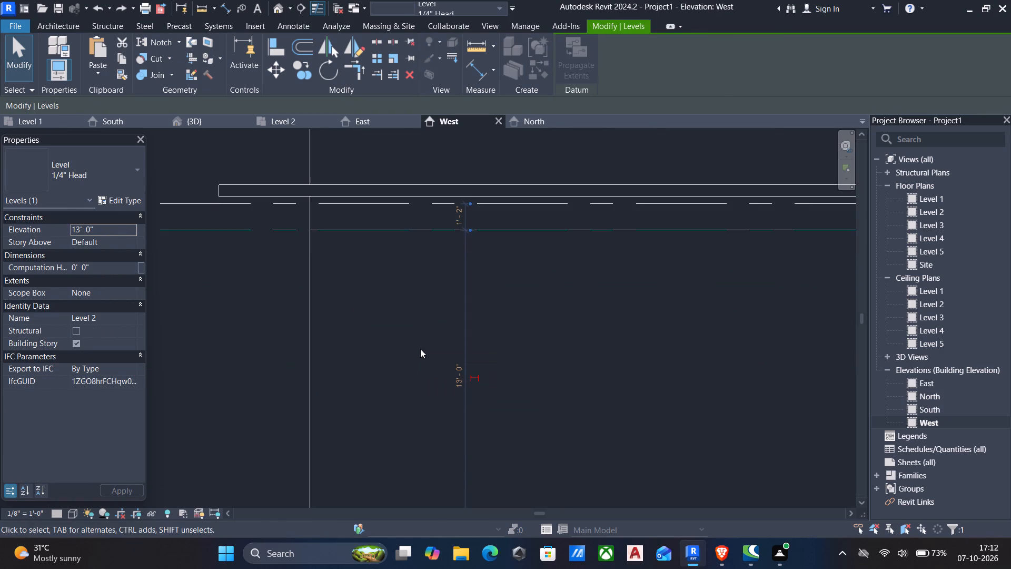
Lower the 6" roof slab to a base offset of 8" from Level 2, with its top on the Level 3 line.
scroll(391, 291, "down", 3)
middle_click_drag(390, 292, 453, 338)
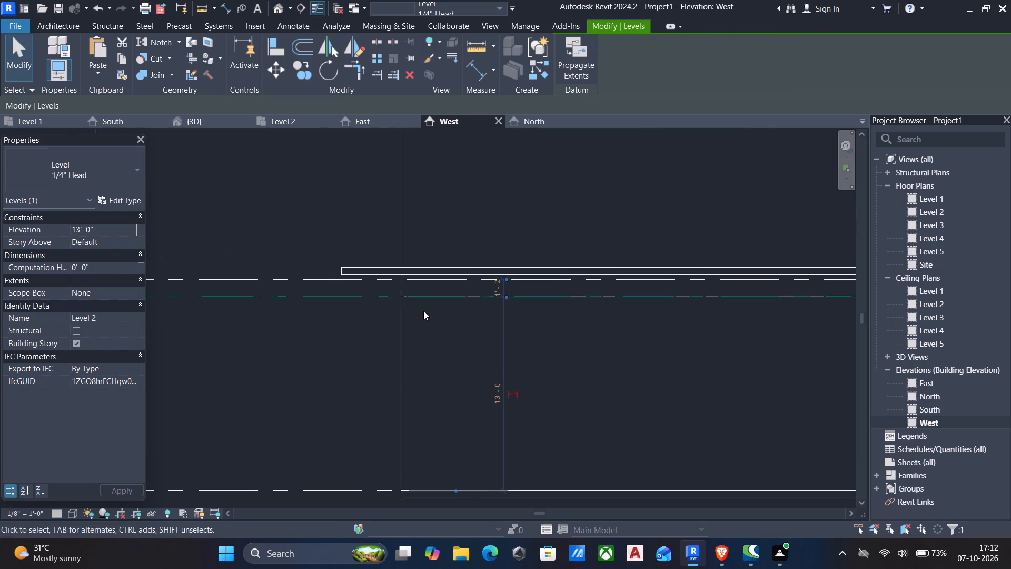
scroll(386, 272, "up", 3)
left_click(386, 272)
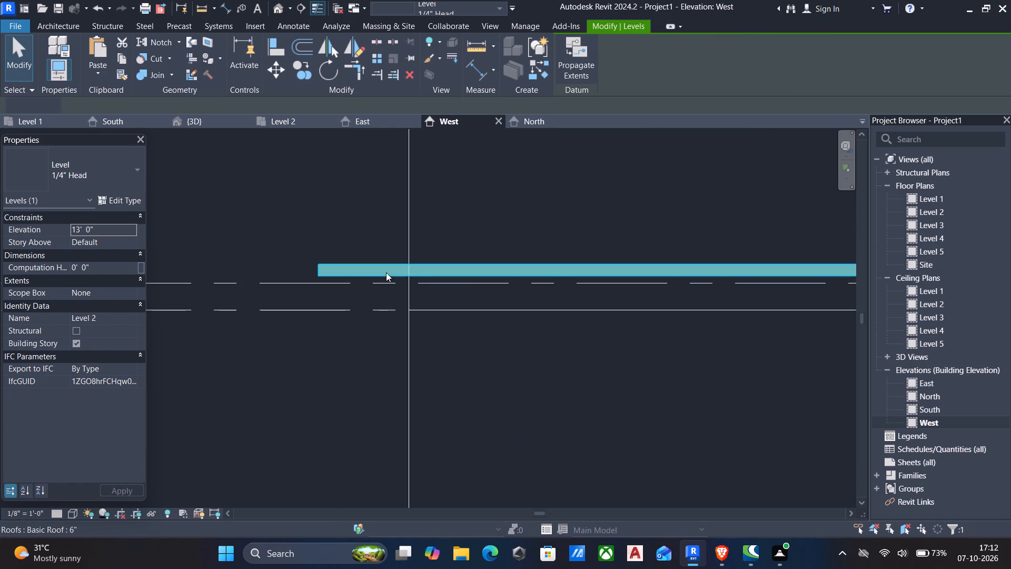
key("Down")
key("Down")
key("Down")
key("Down")
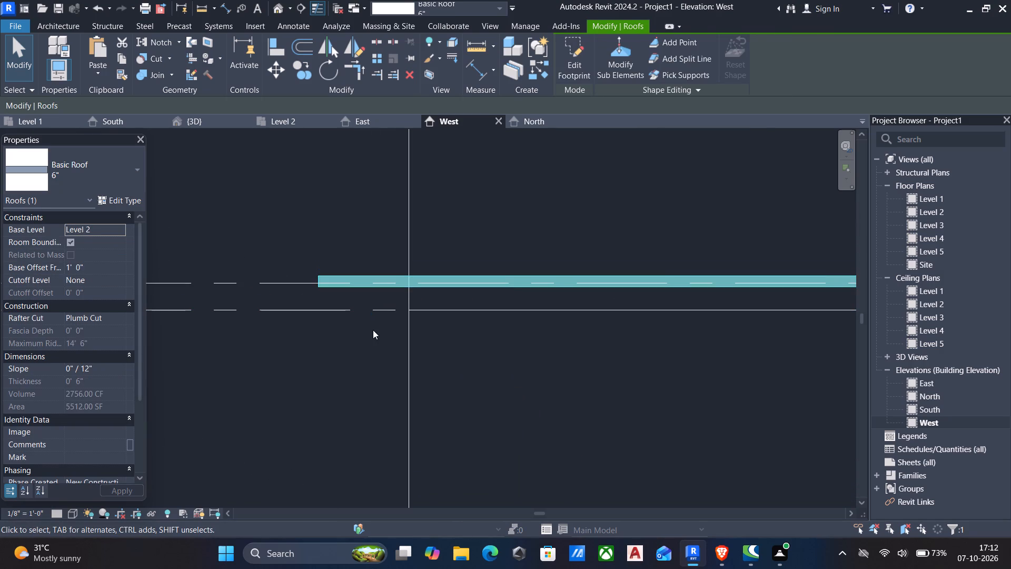
key("Down")
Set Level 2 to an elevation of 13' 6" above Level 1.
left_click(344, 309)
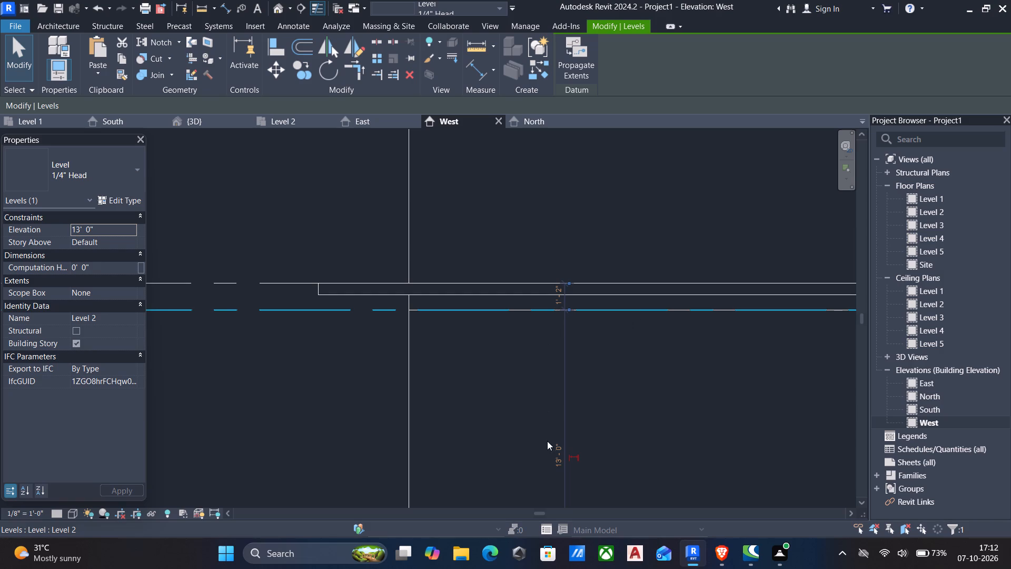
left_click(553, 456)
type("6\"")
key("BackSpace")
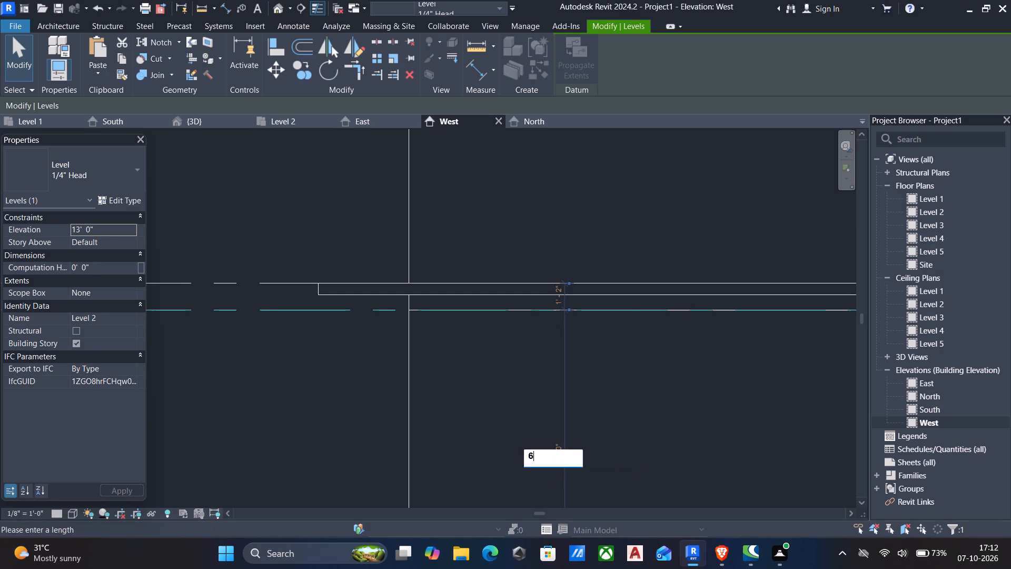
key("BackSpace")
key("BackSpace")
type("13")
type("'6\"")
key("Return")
Lower the 6" roof slab to a base offset of 2" from Level 2, with its top on the Level 3 line.
left_click(438, 276)
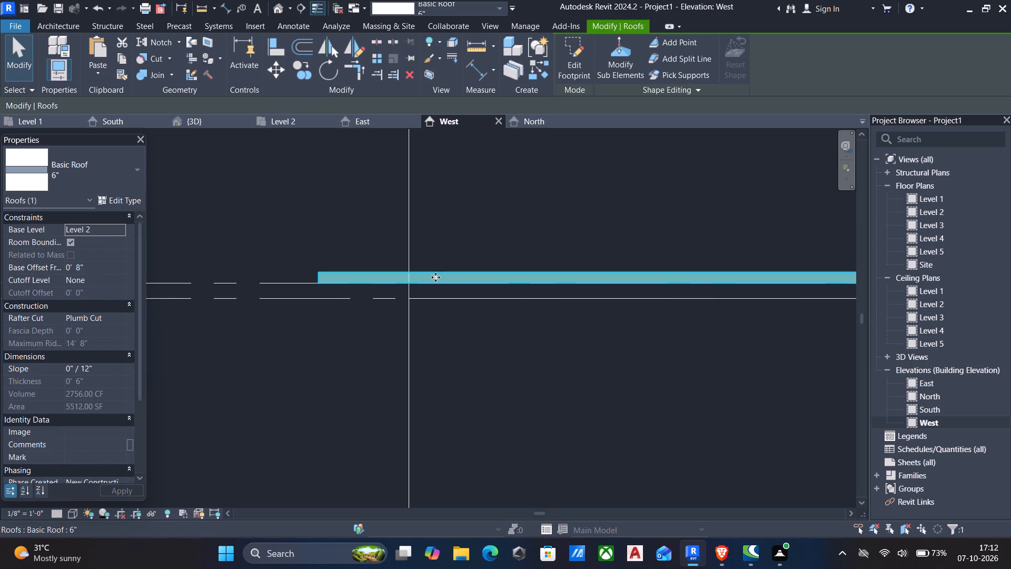
key("Down")
key("Down")
key("Down")
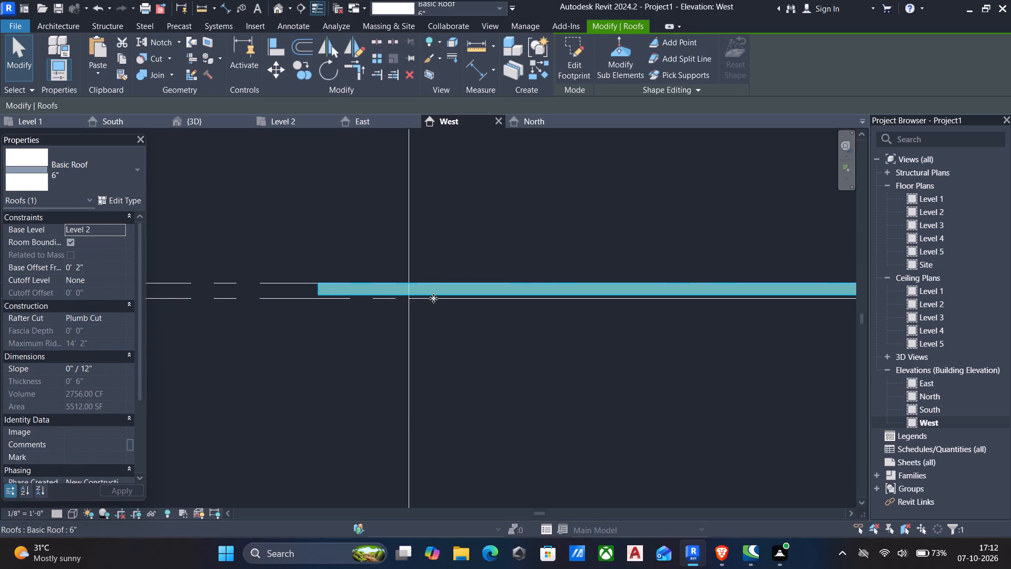
Set Level 2 to an elevation of 13' 8" above Level 1.
left_click(303, 300)
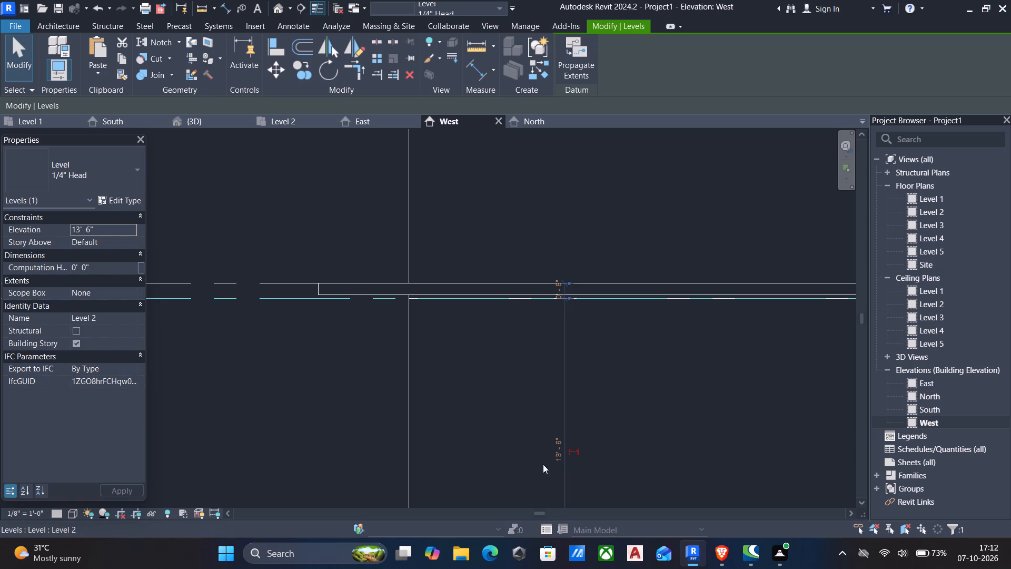
left_click(554, 448)
type("13'8\"")
key("Return")
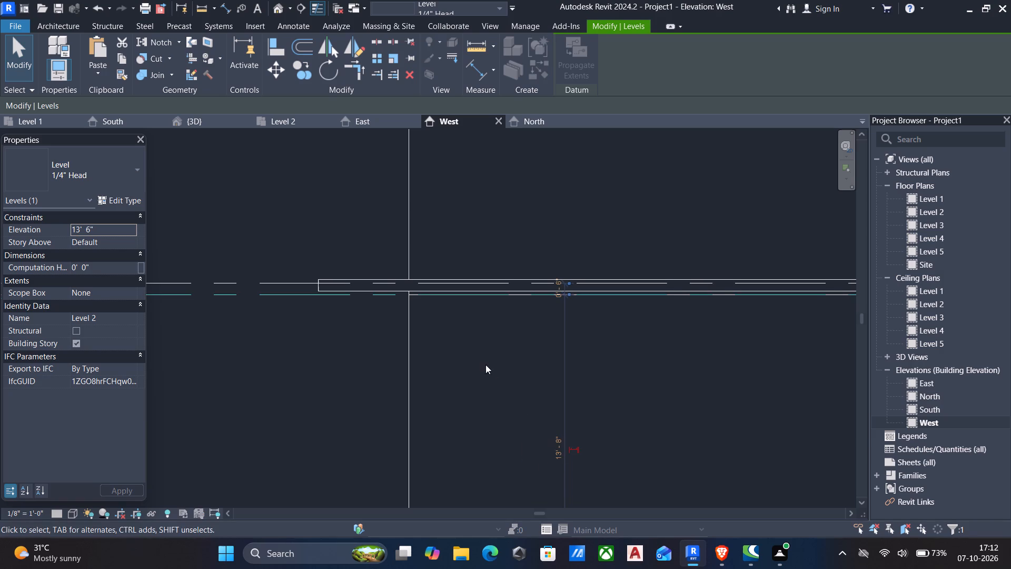
Lower the 6" roof slab to a base offset of 0" so it fits exactly between Level 2 and Level 3.
scroll(409, 322, "up", 4)
left_click(333, 266)
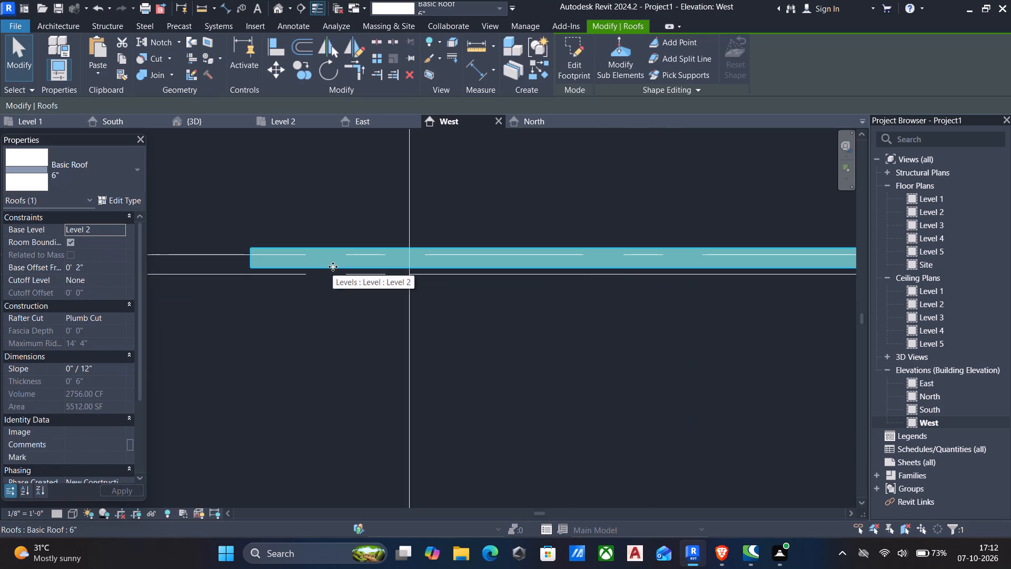
key("Down")
key("Down")
scroll(354, 316, "down", 5)
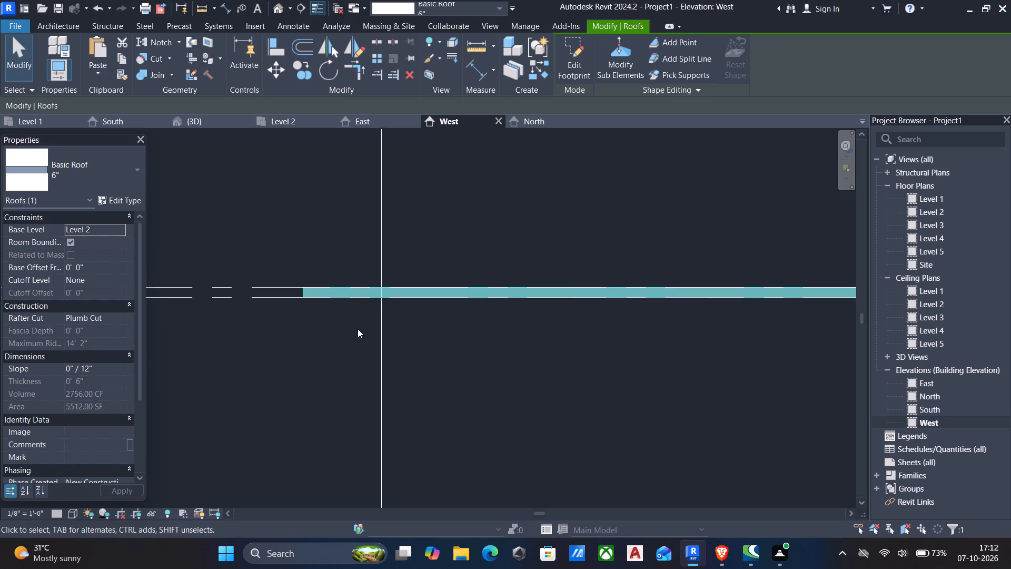
Inspect how Level 3 and Level 2 line up with the roof slab, selecting each level in turn.
scroll(358, 329, "down", 5)
scroll(390, 405, "down", 3)
left_click(337, 347)
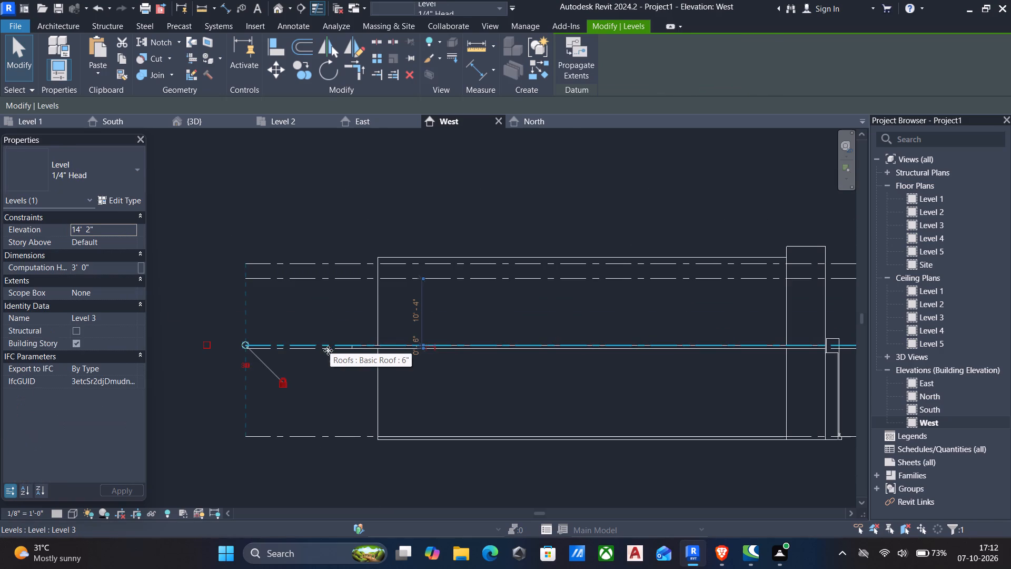
key("Escape")
left_click(311, 348)
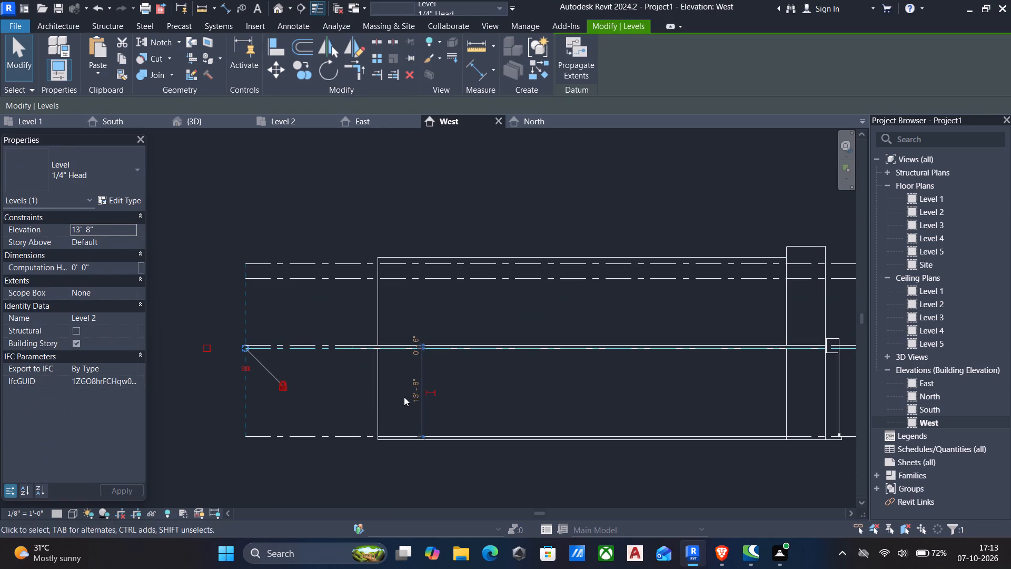
scroll(413, 399, "up", 5)
scroll(420, 388, "down", 4)
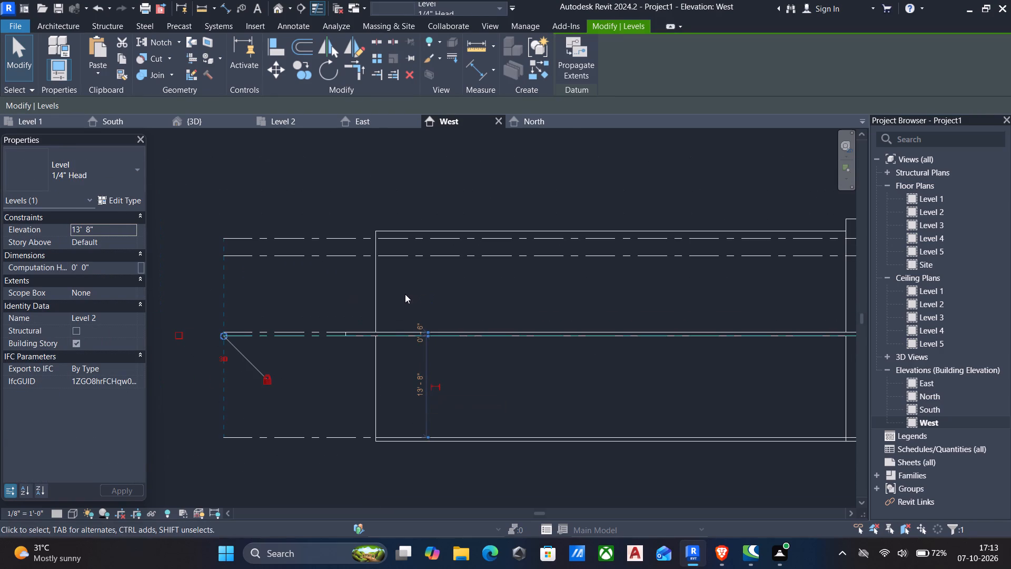
scroll(349, 328, "down", 3)
middle_click_drag(349, 328, 332, 405)
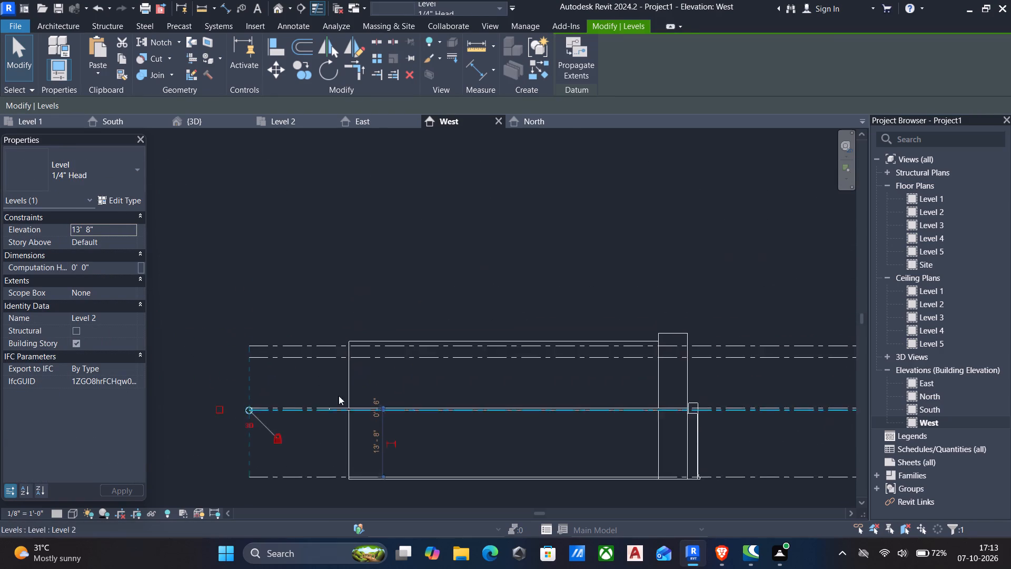
Set Level 4 at 11' above Level 3.
scroll(341, 380, "up", 4)
left_click(326, 345)
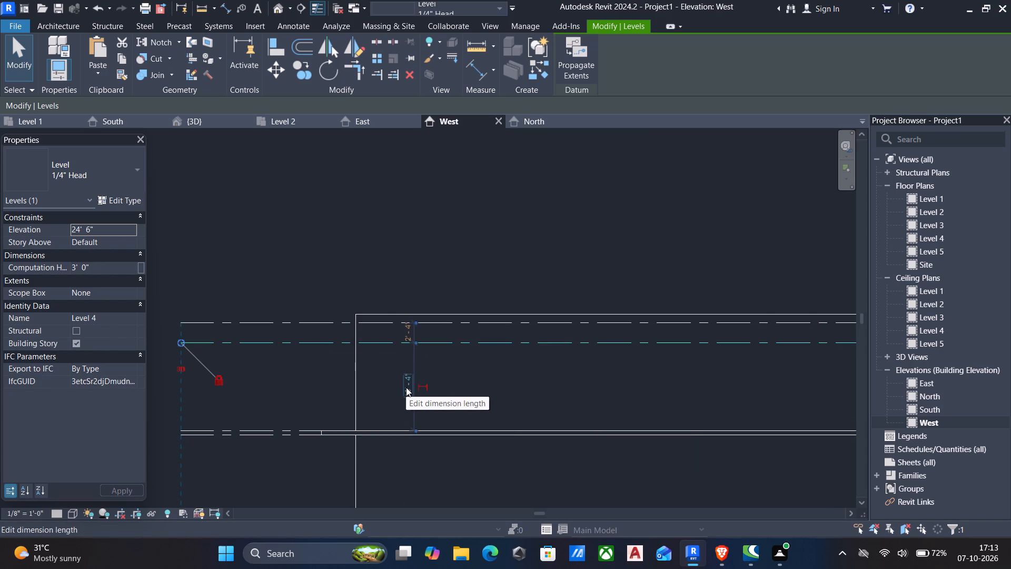
left_click(406, 387)
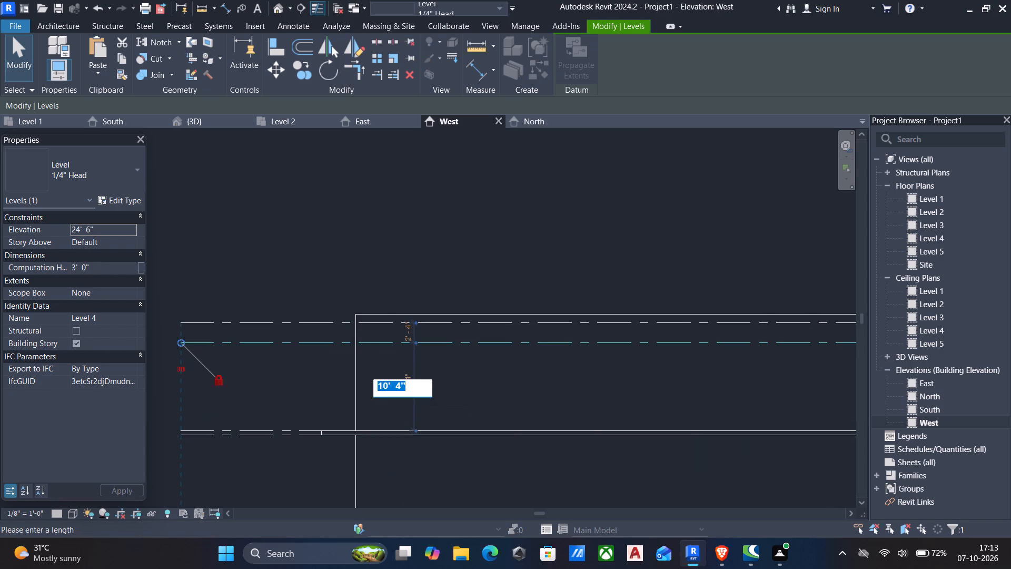
key("1")
type("1'")
key("Return")
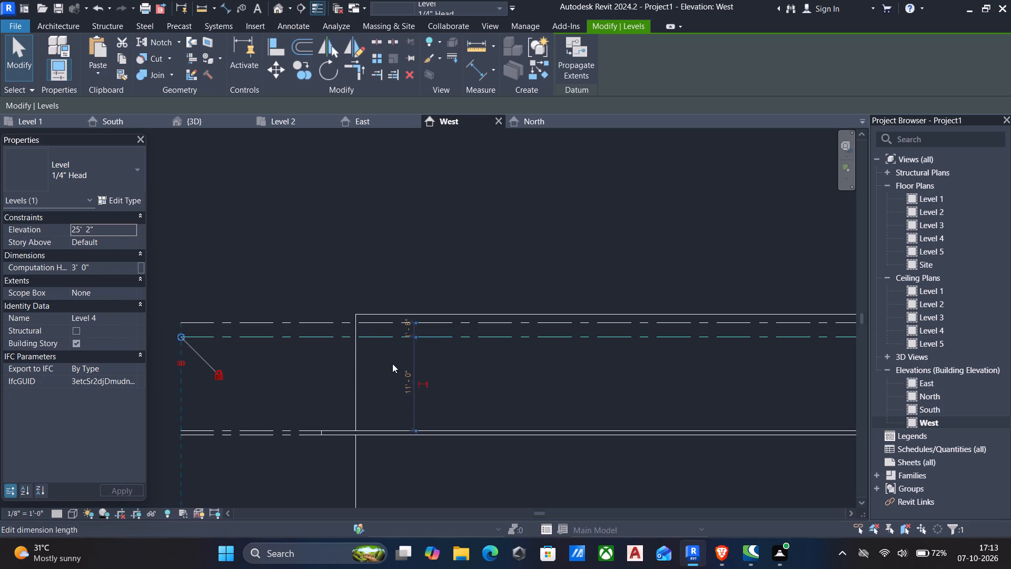
Delete Level 5 together with its associated views.
left_click(340, 321)
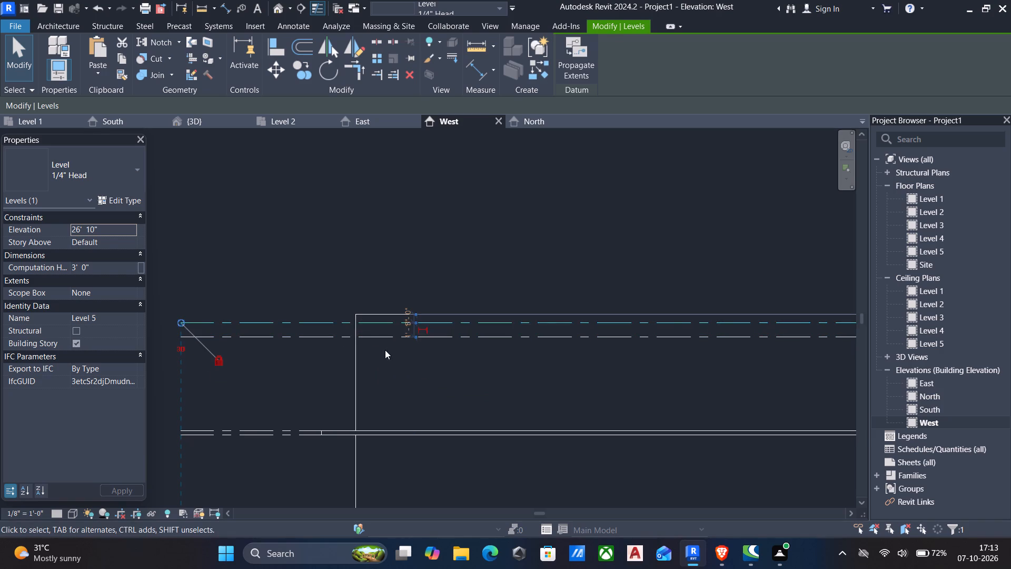
scroll(388, 355, "down", 4)
middle_click_drag(409, 397, 309, 439)
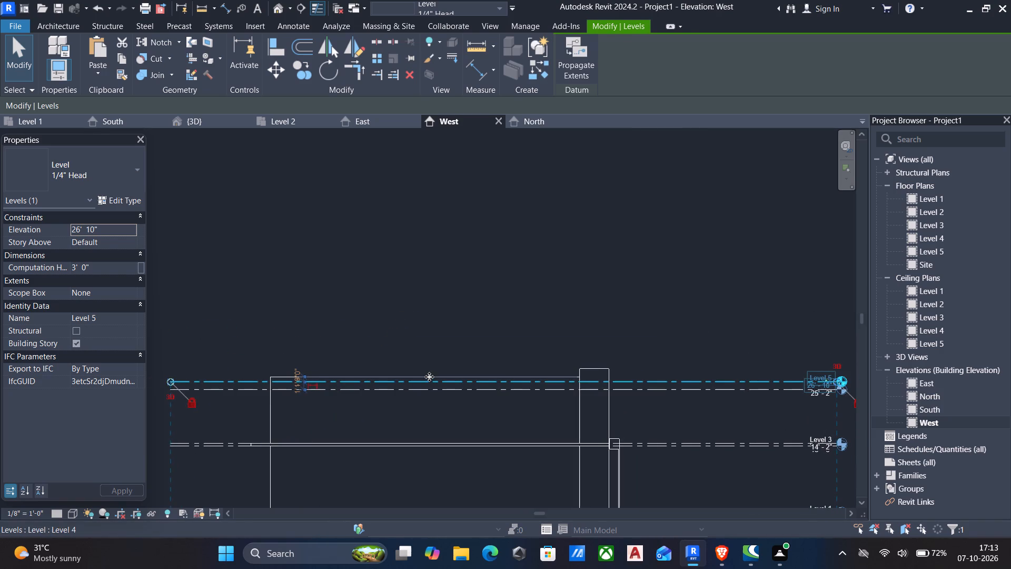
key("Pause")
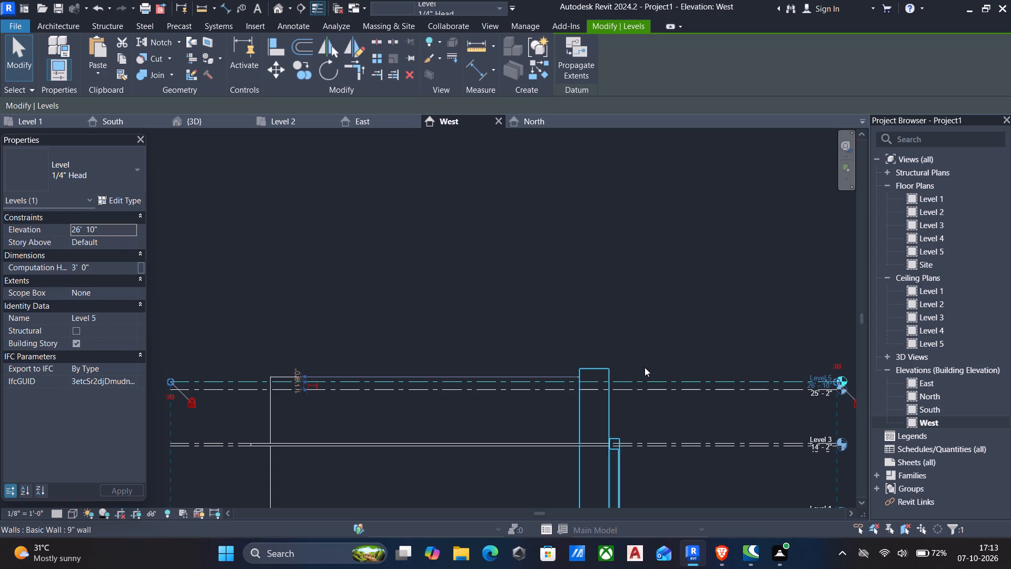
key("Delete")
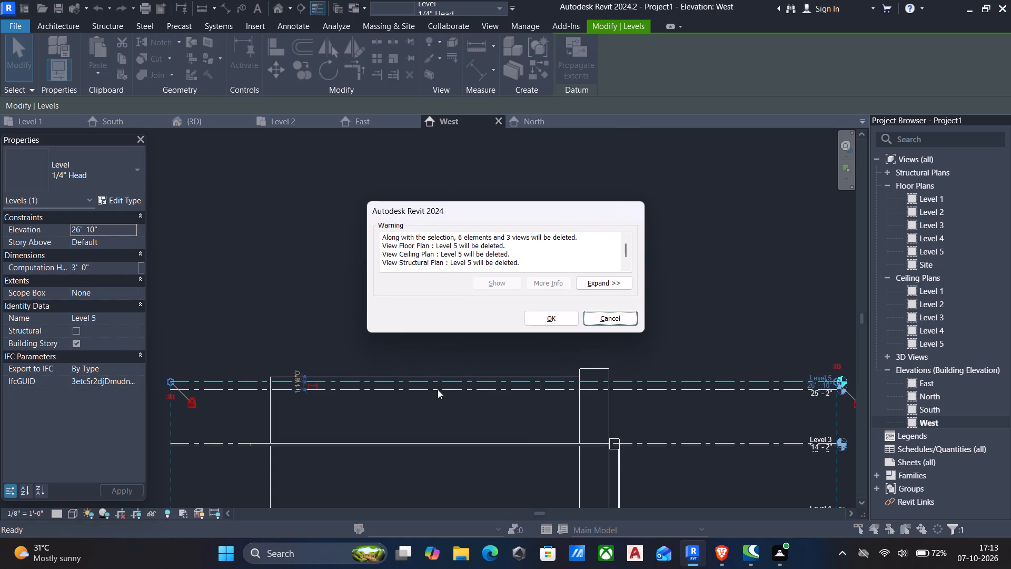
left_click(552, 317)
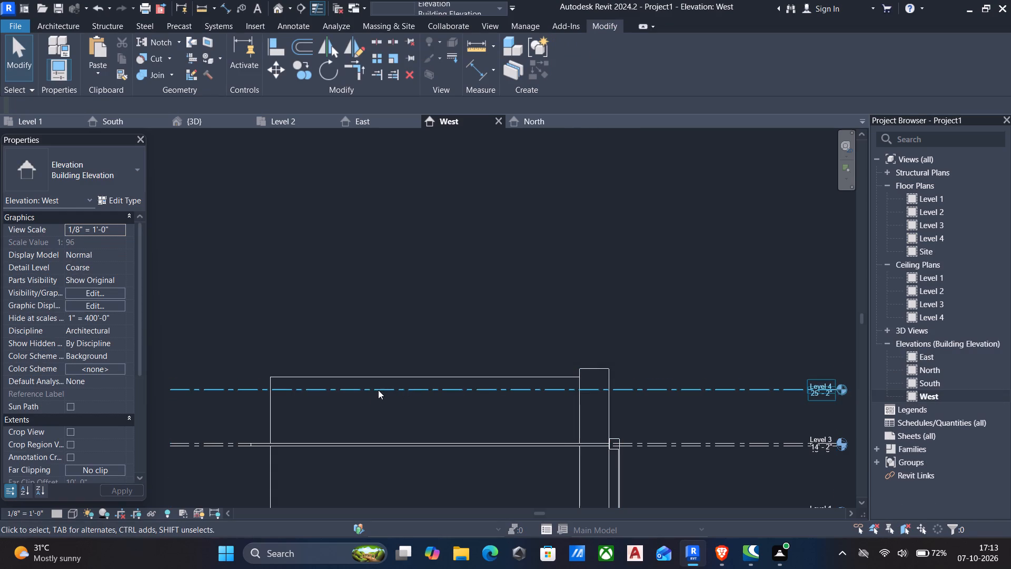
Raise Level 4 to an elevation of 27' 8", near the top of the main walls.
middle_click_drag(375, 397, 452, 391)
scroll(378, 397, "down", 1)
scroll(452, 391, "up", 1)
left_click(417, 383)
key("Up")
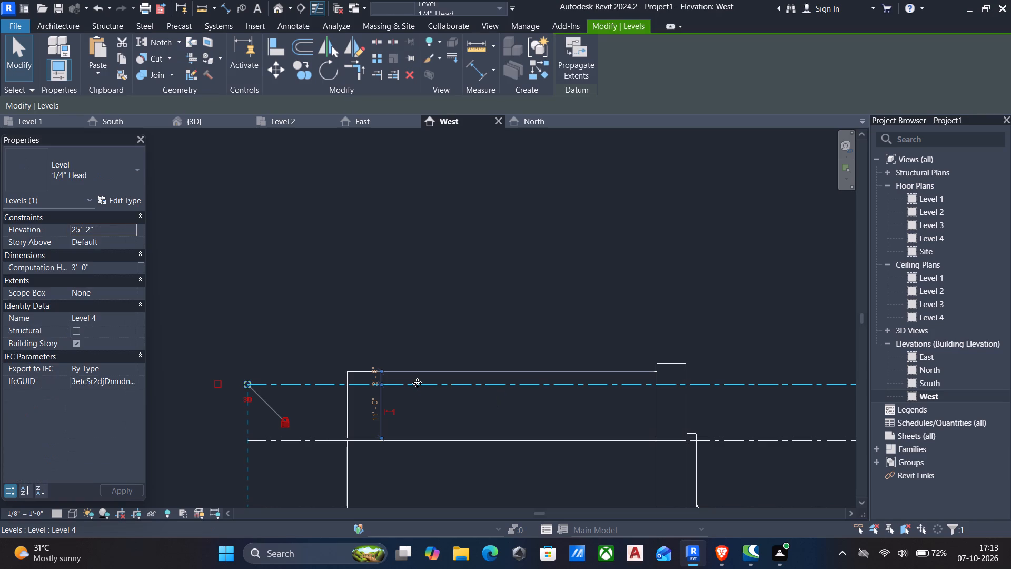
key("Up")
key("Up")
key("Up")
key("Up")
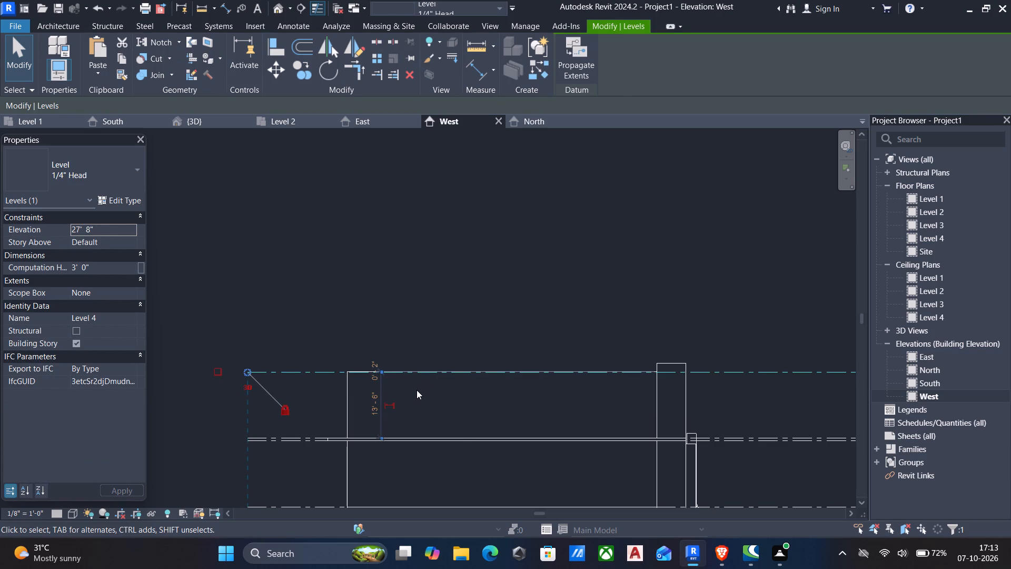
middle_click_drag(460, 436, 451, 416)
scroll(566, 371, "down", 3)
middle_click_drag(569, 376, 529, 409)
key("Escape")
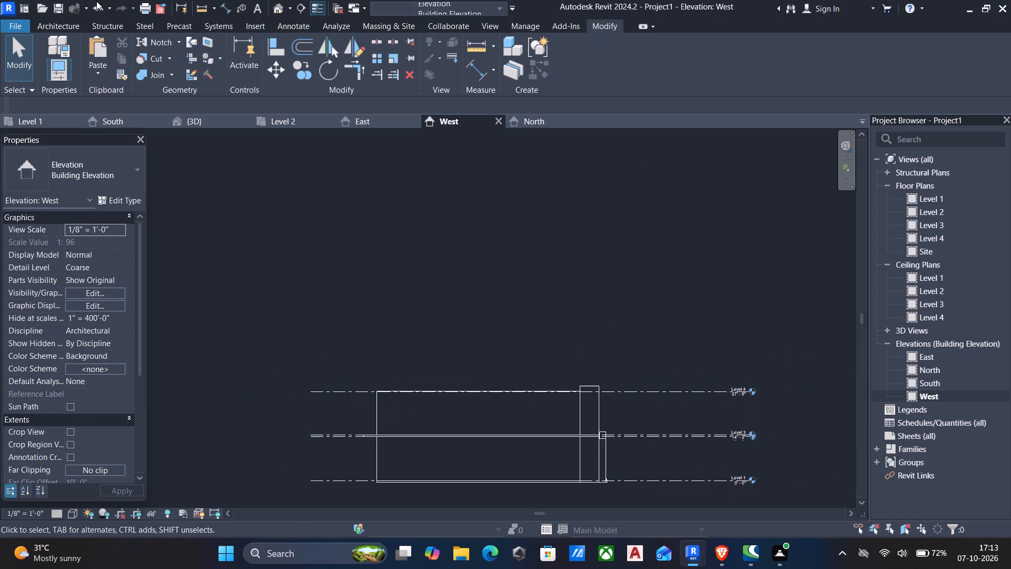
Open the facade's generic model of frames, central block and column for in-place editing in the 3D view.
left_click(278, 14)
scroll(432, 262, "down", 4)
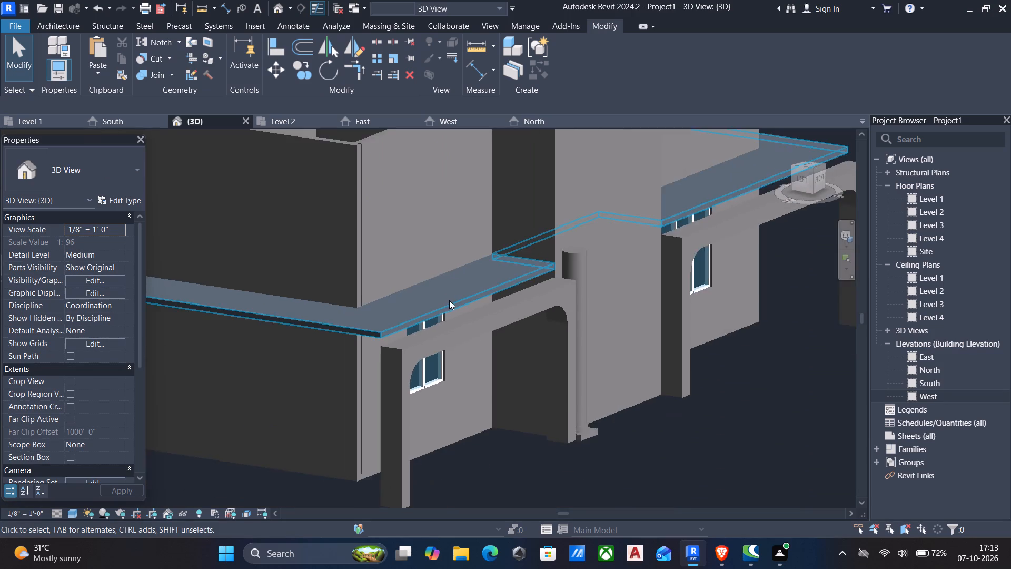
scroll(449, 300, "up", 1)
scroll(450, 298, "down", 7)
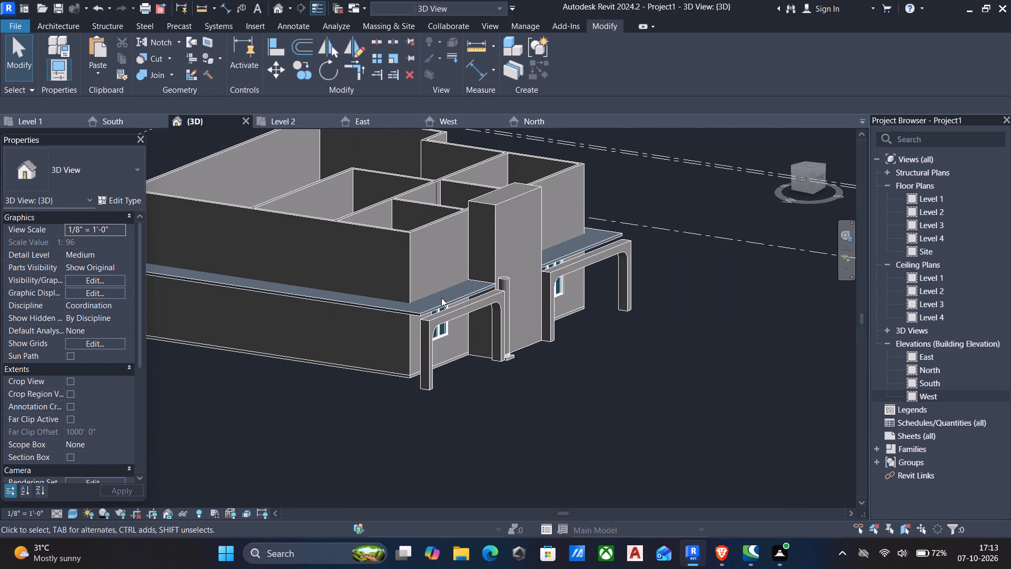
scroll(435, 311, "up", 4)
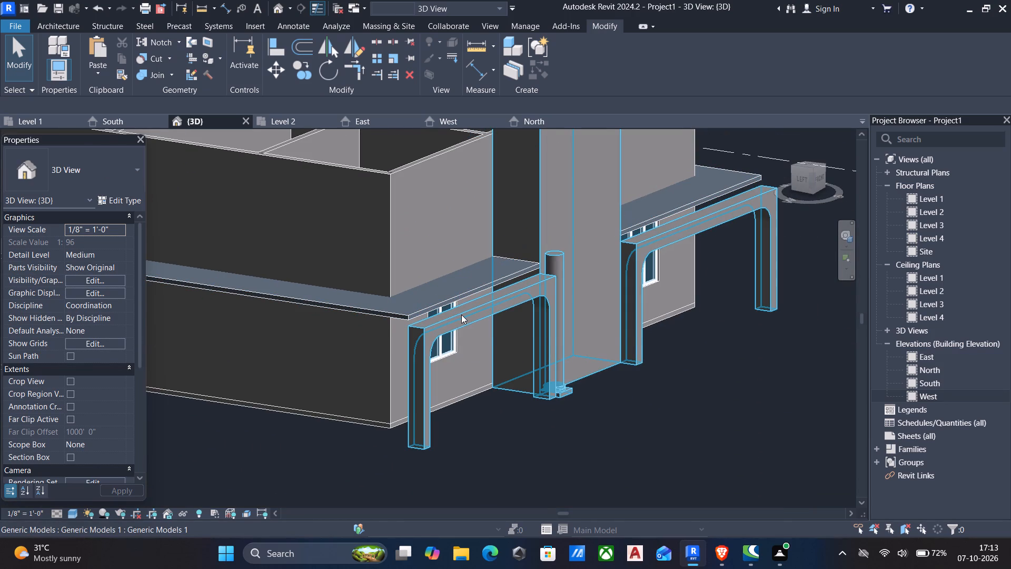
left_click(461, 315)
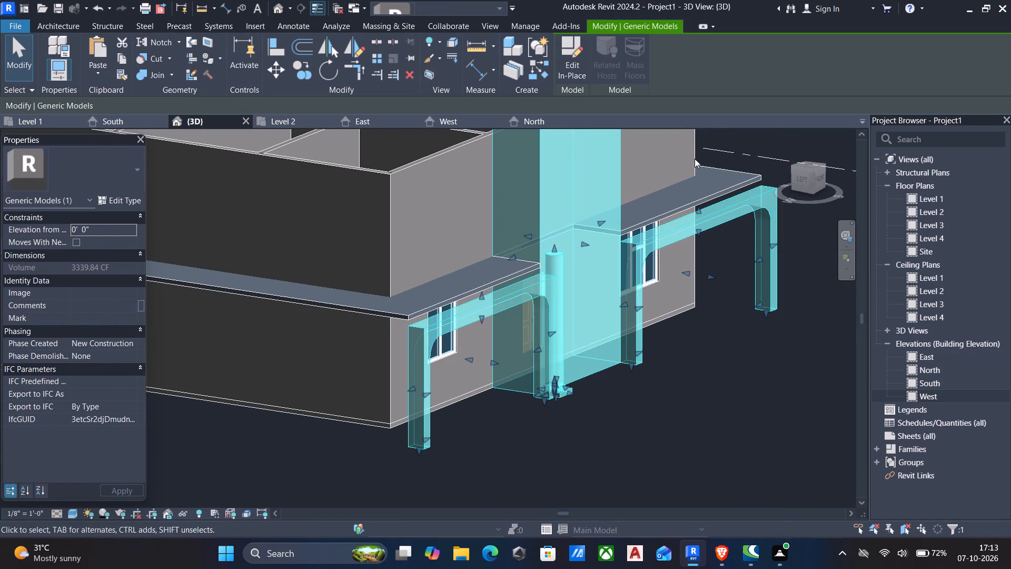
left_click(566, 63)
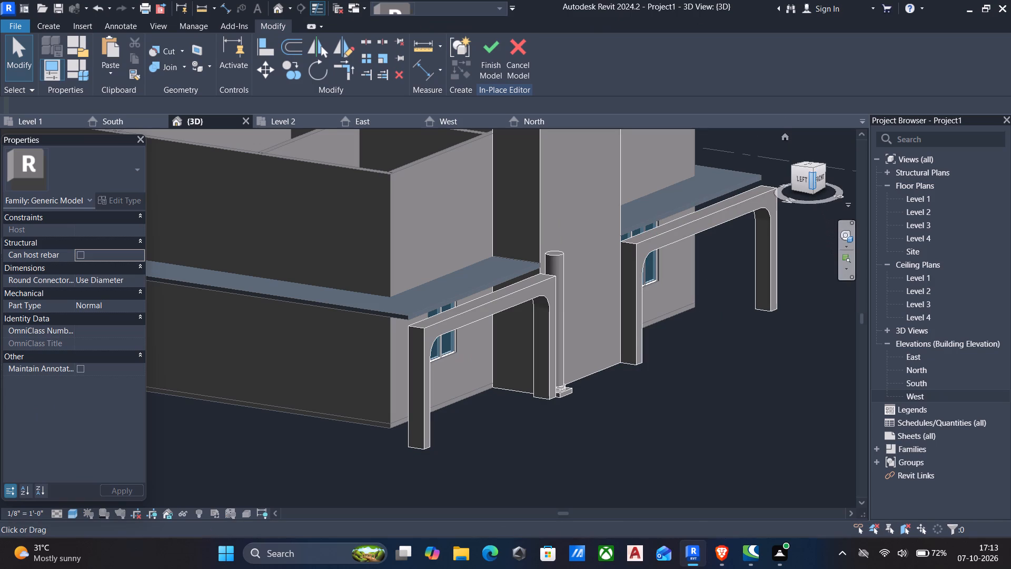
Examine how the facade frames, column and column base sit against the roof slab and central block in the East elevation.
double_click(915, 373)
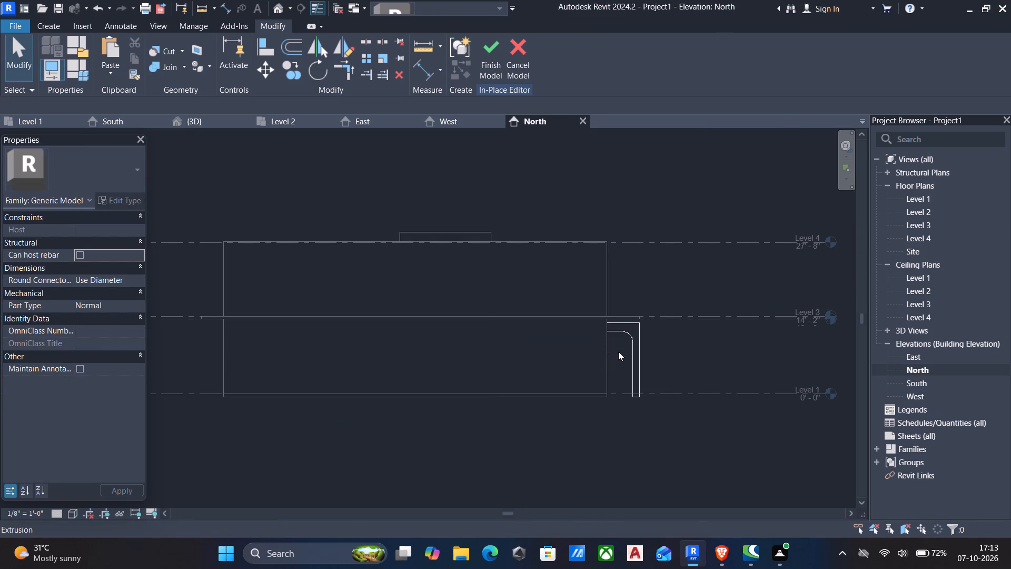
double_click(927, 379)
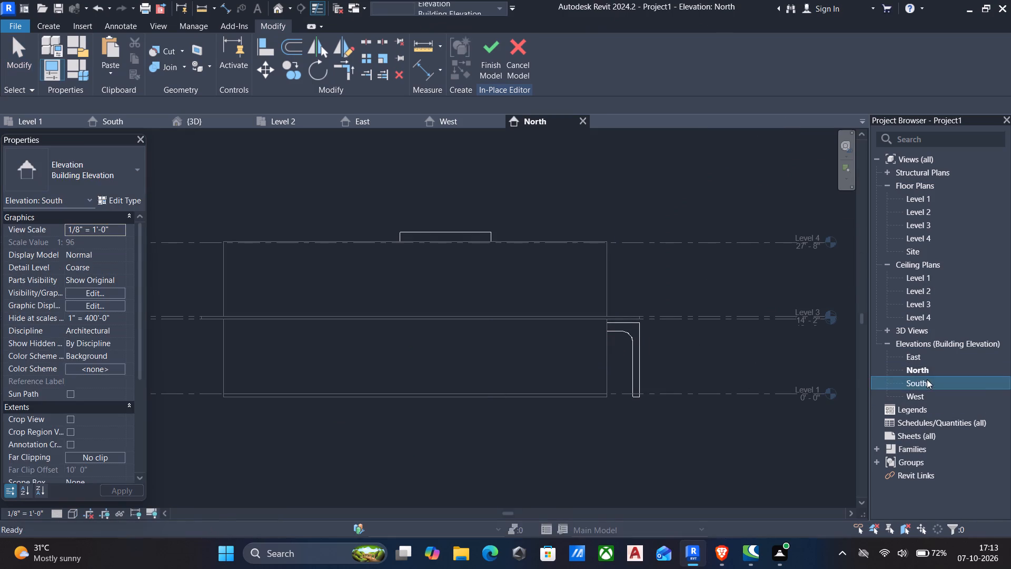
double_click(915, 362)
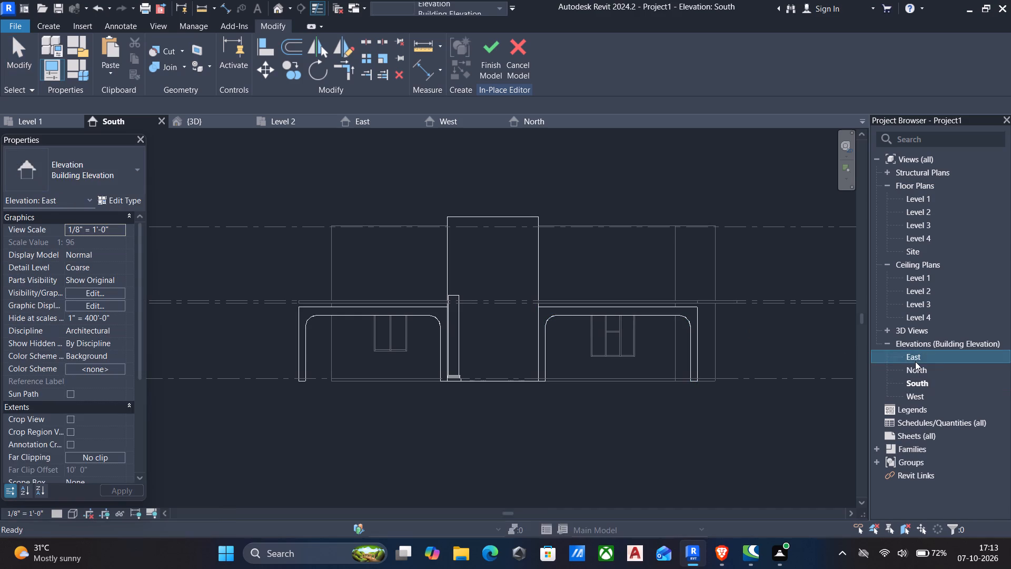
scroll(475, 384, "up", 5)
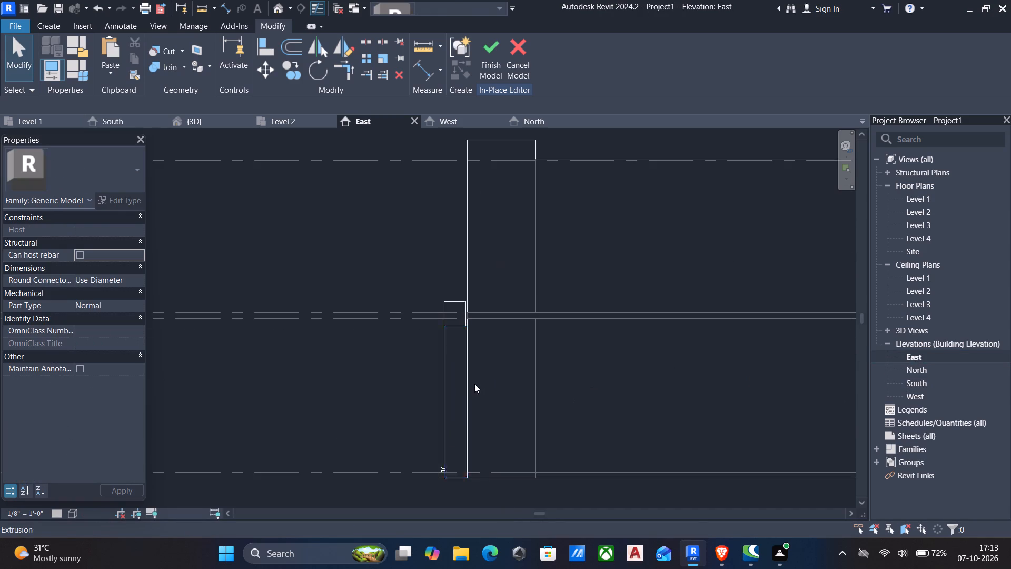
left_click(450, 326)
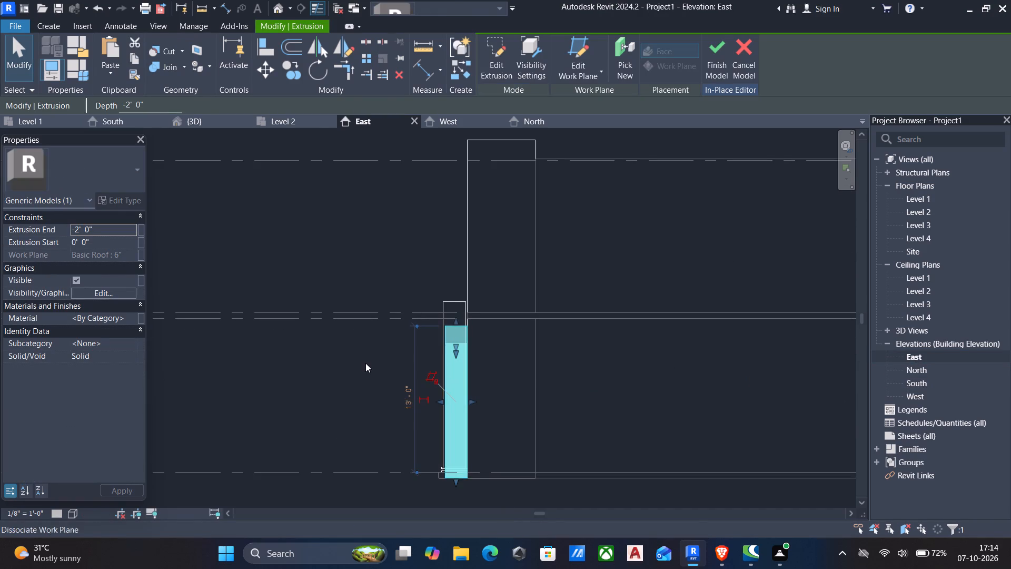
scroll(365, 363, "up", 5)
scroll(385, 351, "down", 3)
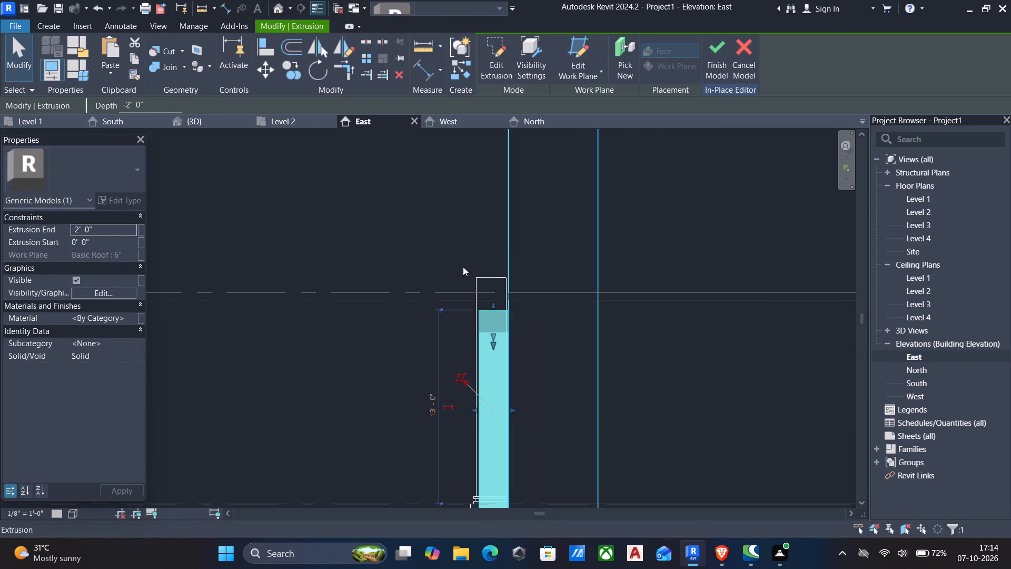
left_click(477, 274)
scroll(475, 325, "up", 4)
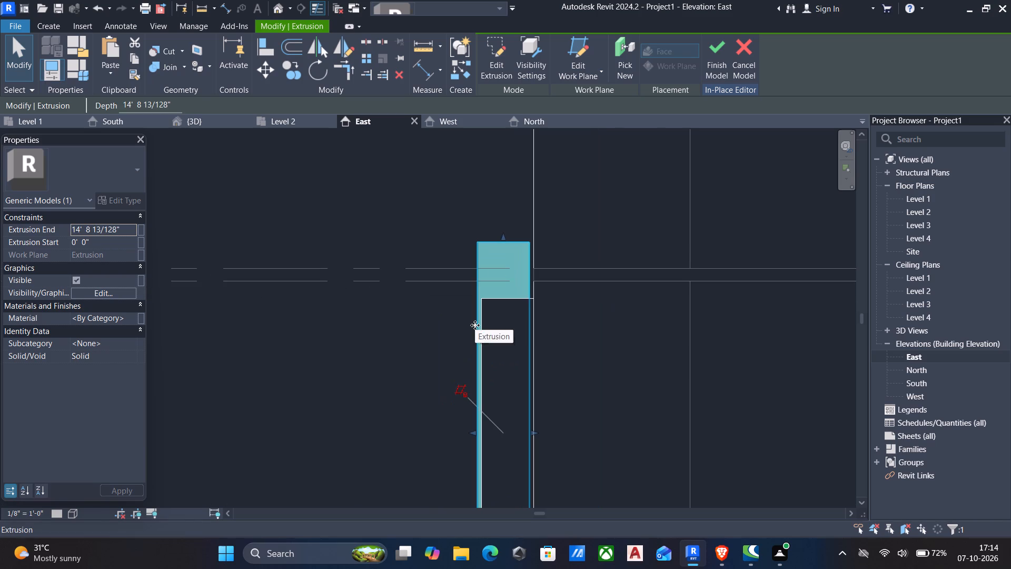
scroll(501, 420, "down", 4)
middle_click_drag(501, 420, 501, 405)
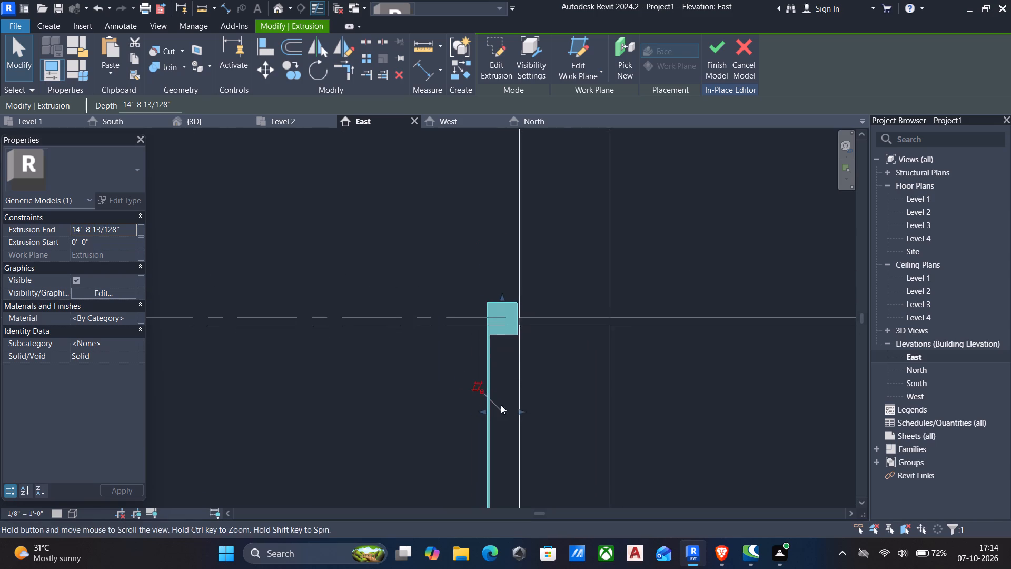
scroll(499, 454, "up", 4)
left_click(531, 259)
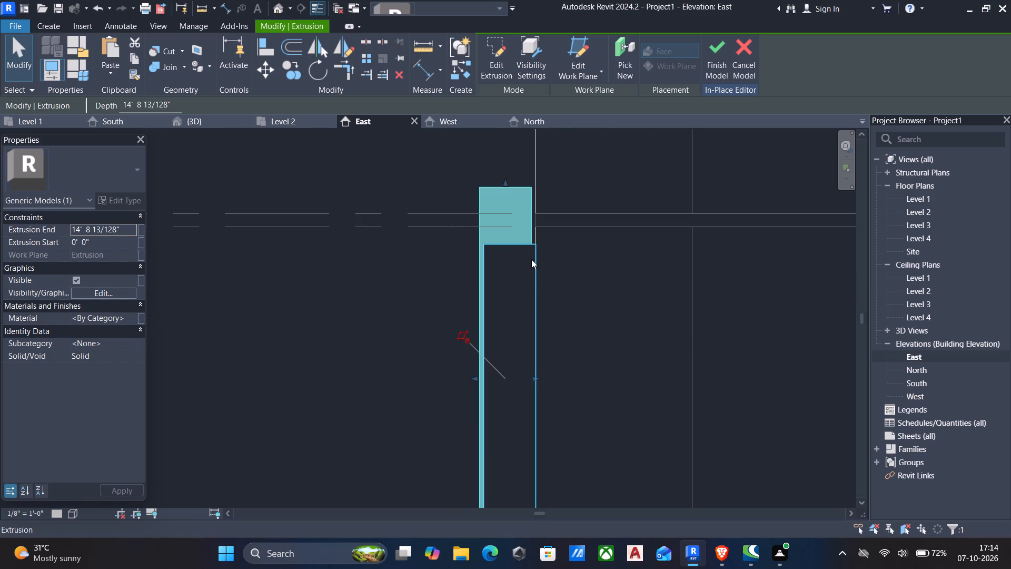
scroll(457, 347, "down", 3)
middle_click_drag(438, 378, 435, 358)
middle_click_drag(443, 453, 453, 362)
scroll(453, 362, "up", 4)
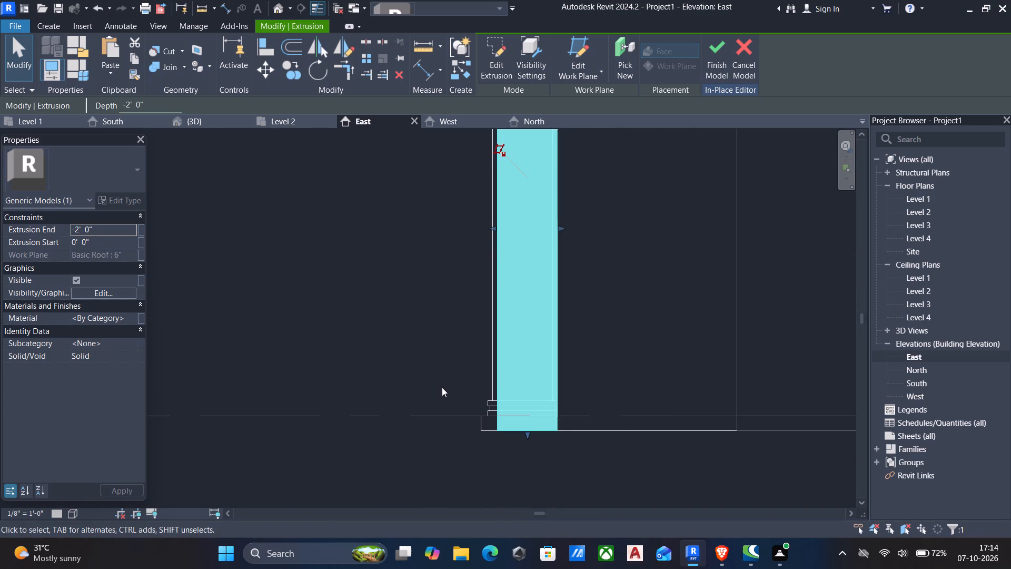
left_click_drag(441, 387, 612, 458)
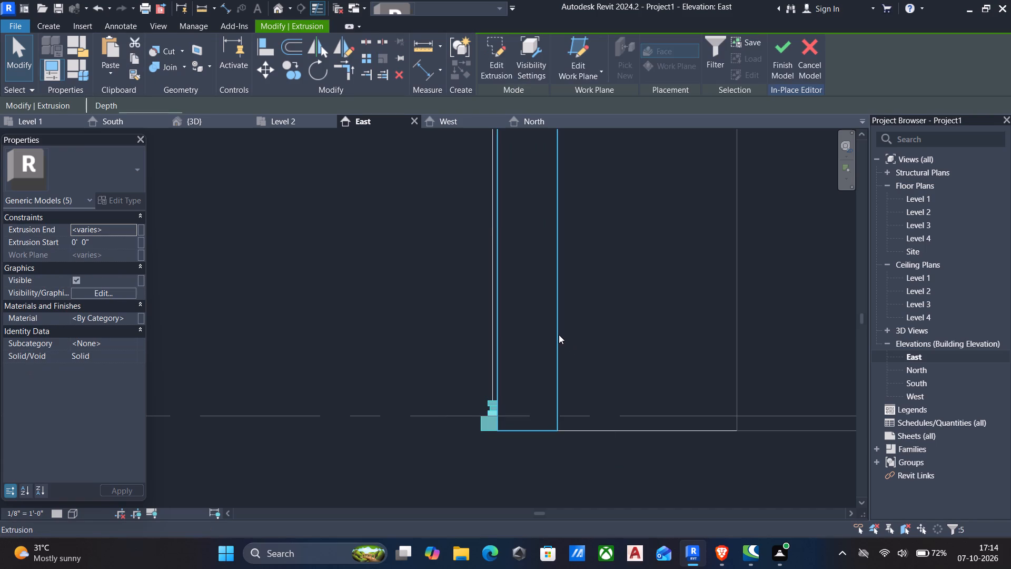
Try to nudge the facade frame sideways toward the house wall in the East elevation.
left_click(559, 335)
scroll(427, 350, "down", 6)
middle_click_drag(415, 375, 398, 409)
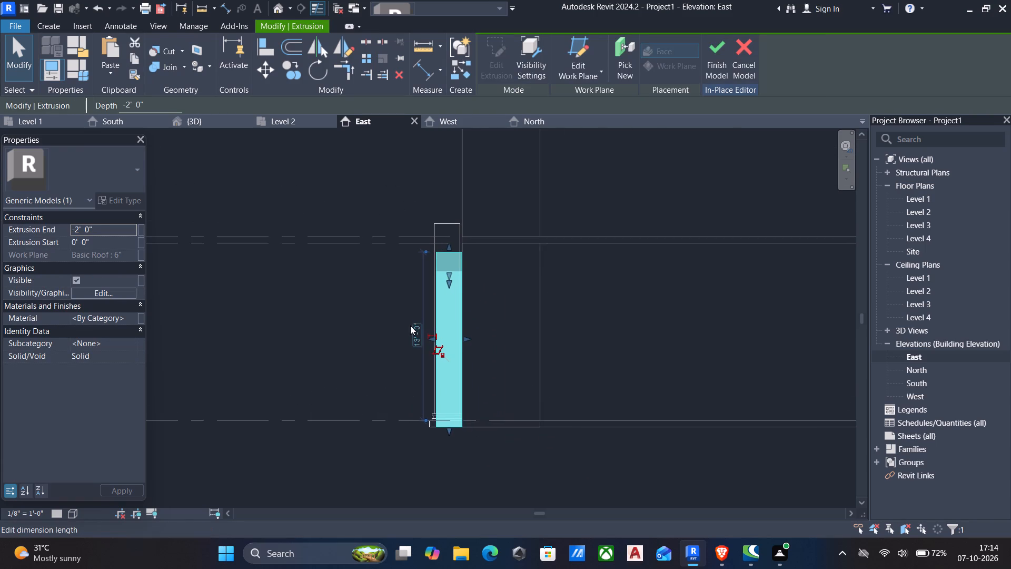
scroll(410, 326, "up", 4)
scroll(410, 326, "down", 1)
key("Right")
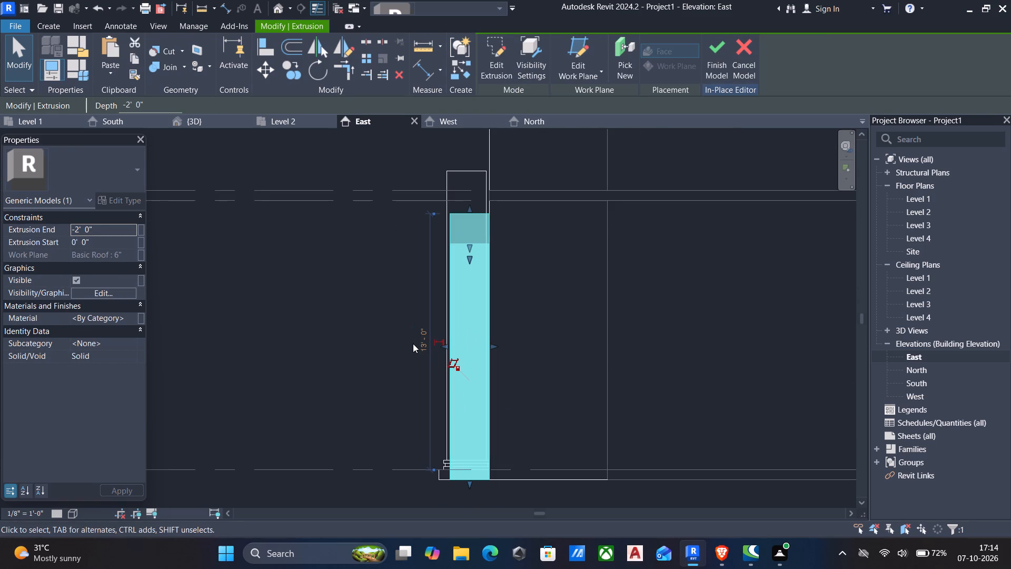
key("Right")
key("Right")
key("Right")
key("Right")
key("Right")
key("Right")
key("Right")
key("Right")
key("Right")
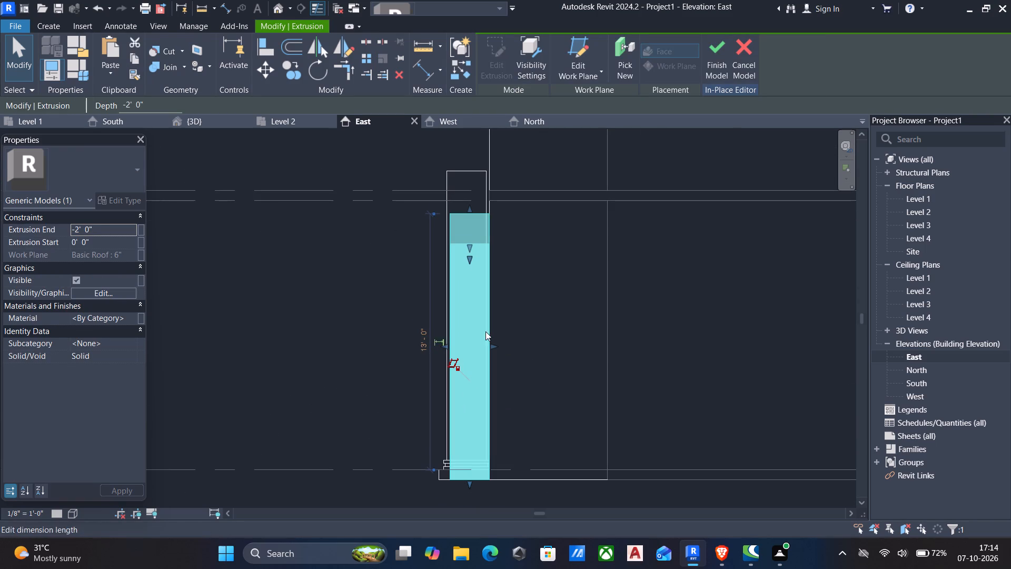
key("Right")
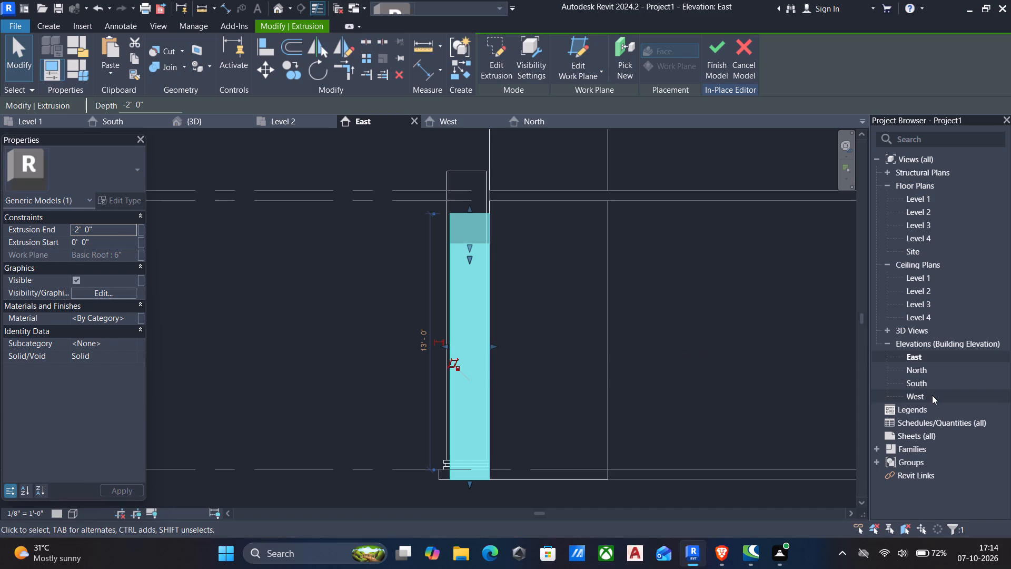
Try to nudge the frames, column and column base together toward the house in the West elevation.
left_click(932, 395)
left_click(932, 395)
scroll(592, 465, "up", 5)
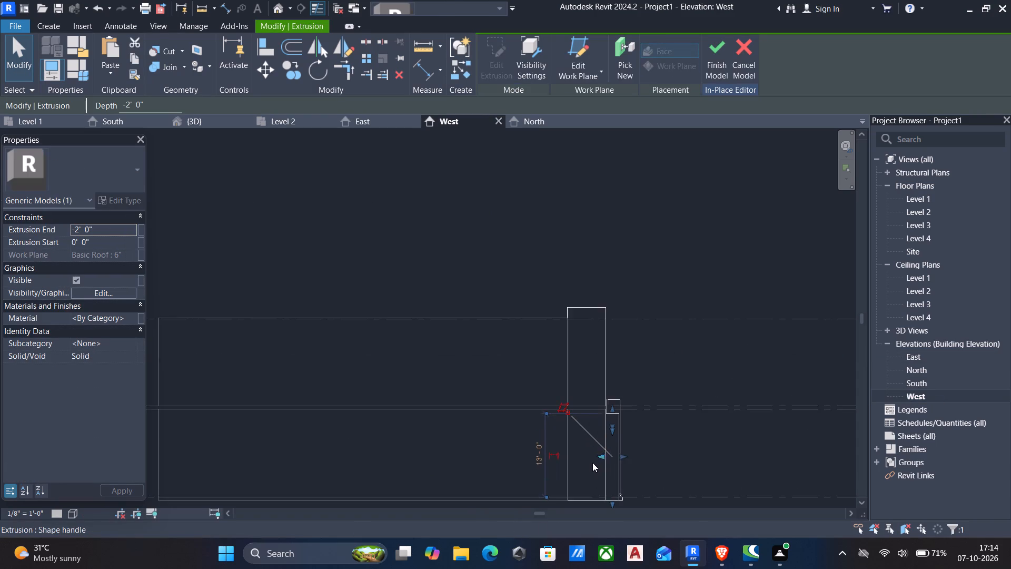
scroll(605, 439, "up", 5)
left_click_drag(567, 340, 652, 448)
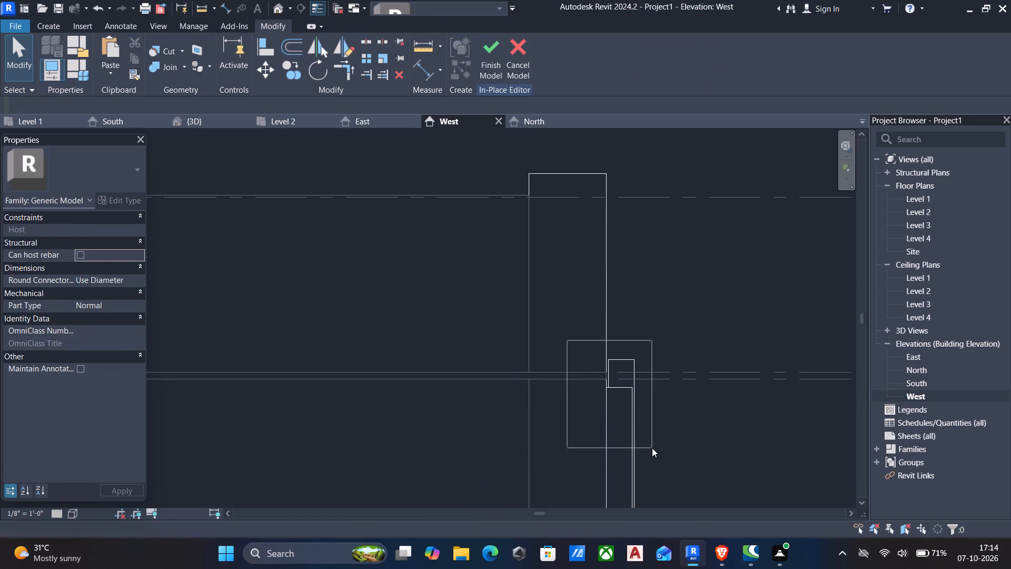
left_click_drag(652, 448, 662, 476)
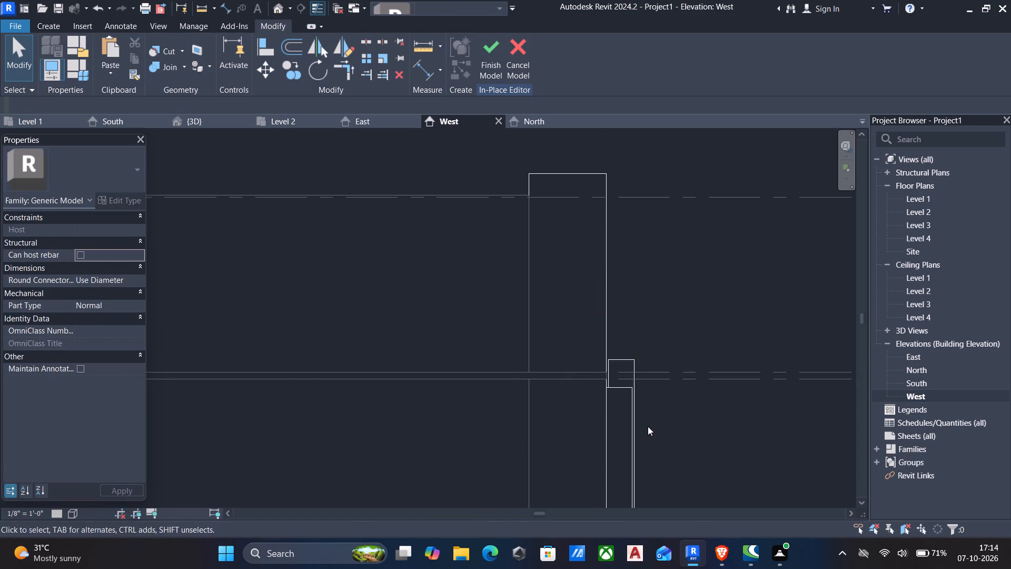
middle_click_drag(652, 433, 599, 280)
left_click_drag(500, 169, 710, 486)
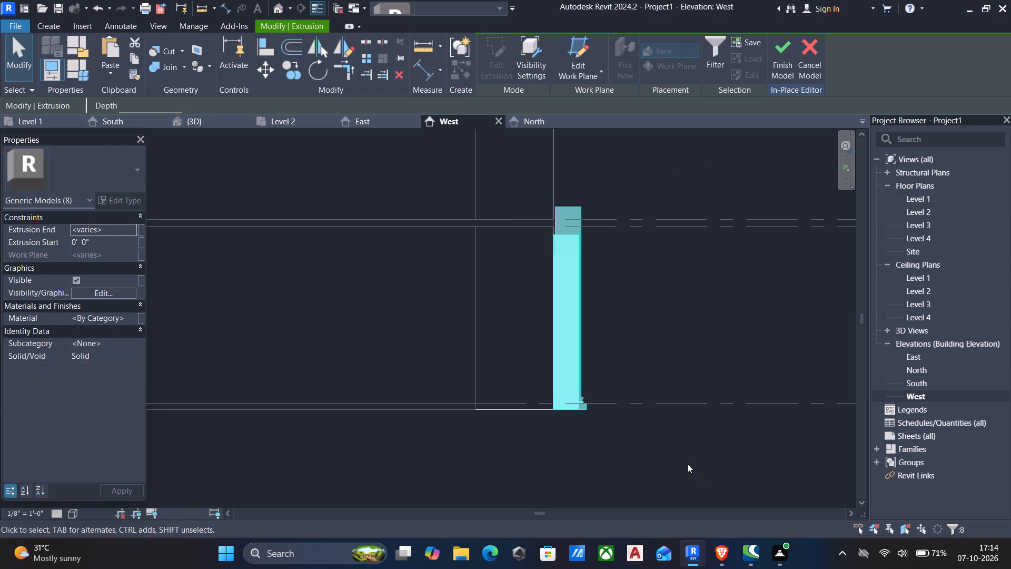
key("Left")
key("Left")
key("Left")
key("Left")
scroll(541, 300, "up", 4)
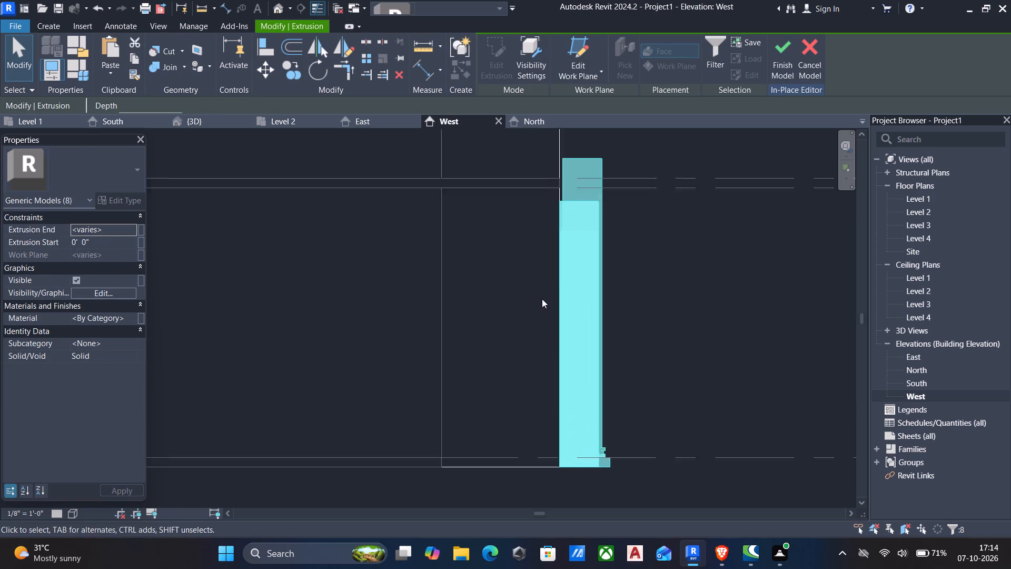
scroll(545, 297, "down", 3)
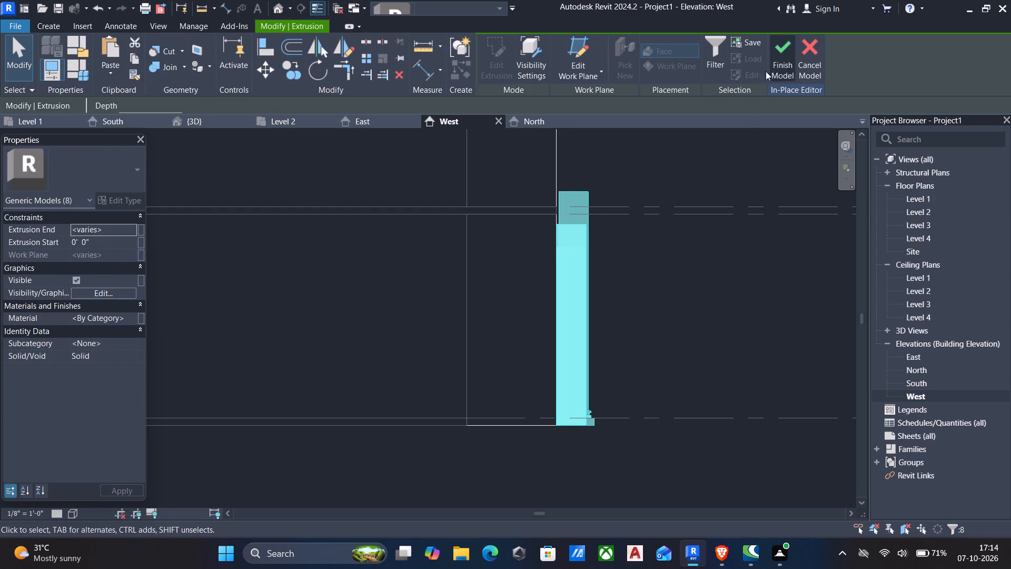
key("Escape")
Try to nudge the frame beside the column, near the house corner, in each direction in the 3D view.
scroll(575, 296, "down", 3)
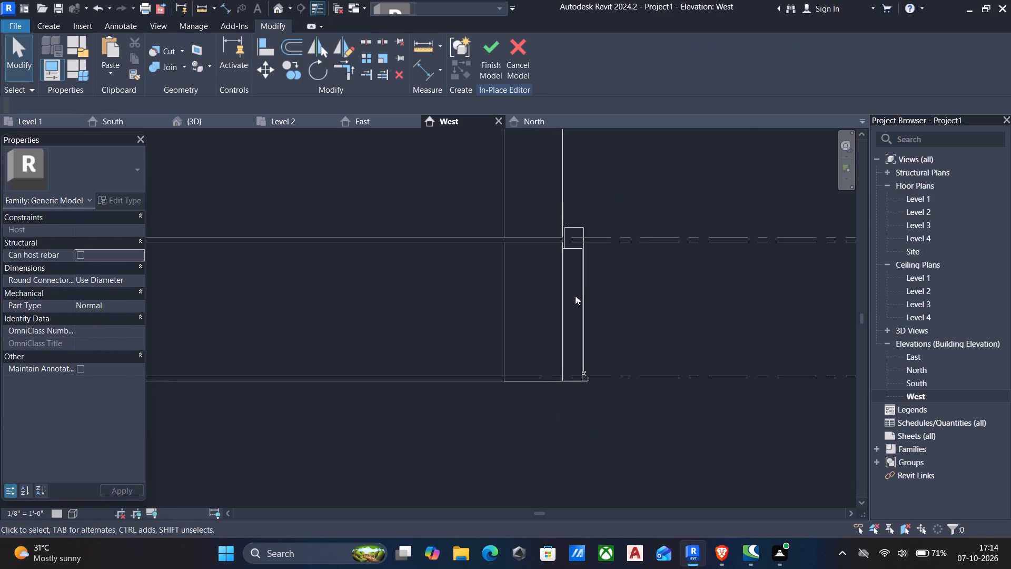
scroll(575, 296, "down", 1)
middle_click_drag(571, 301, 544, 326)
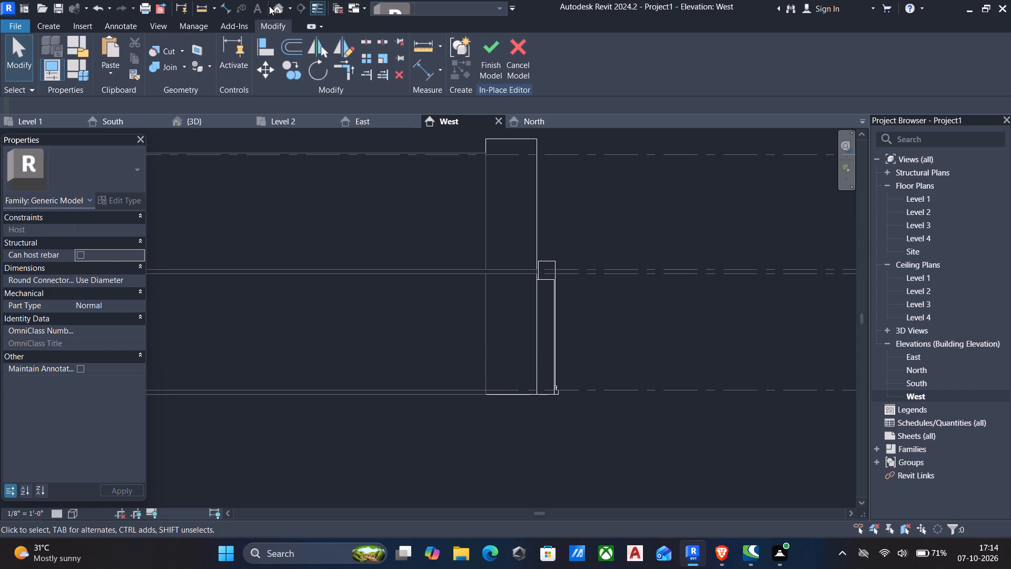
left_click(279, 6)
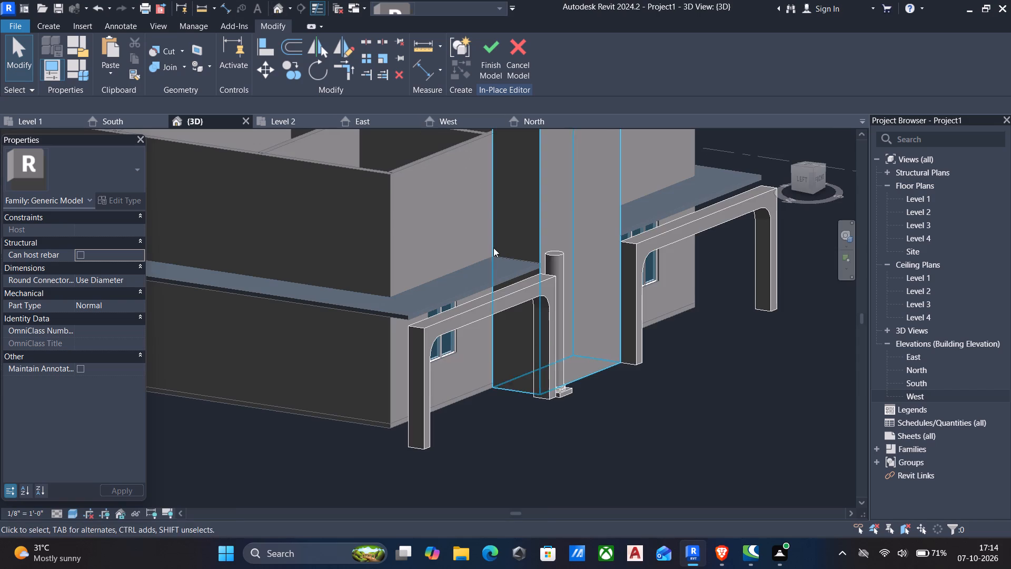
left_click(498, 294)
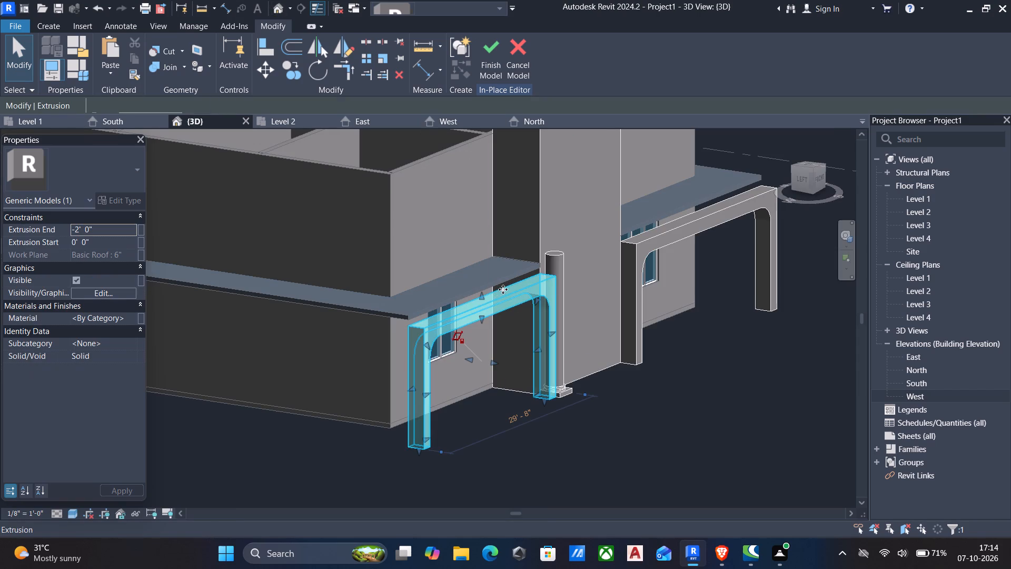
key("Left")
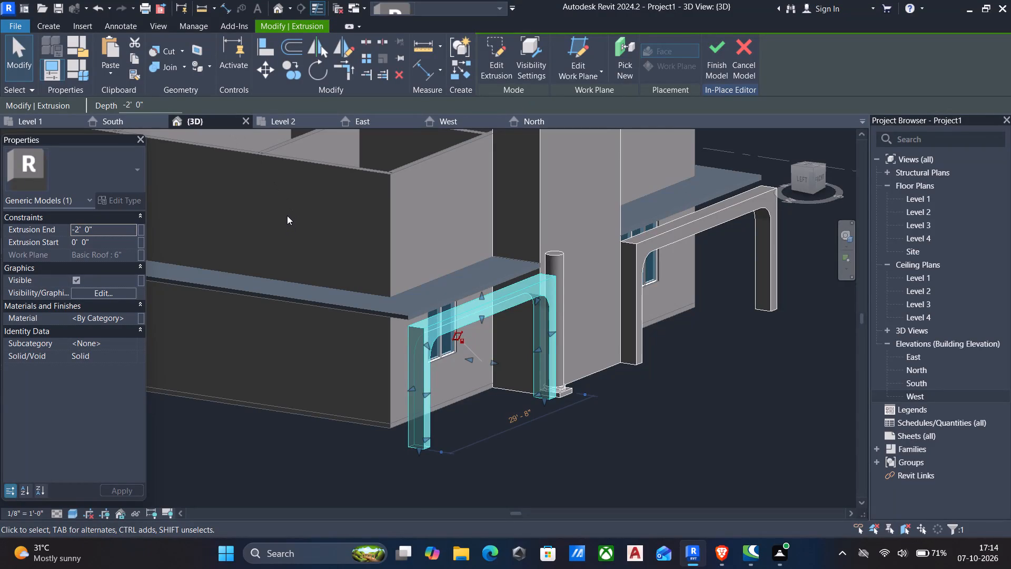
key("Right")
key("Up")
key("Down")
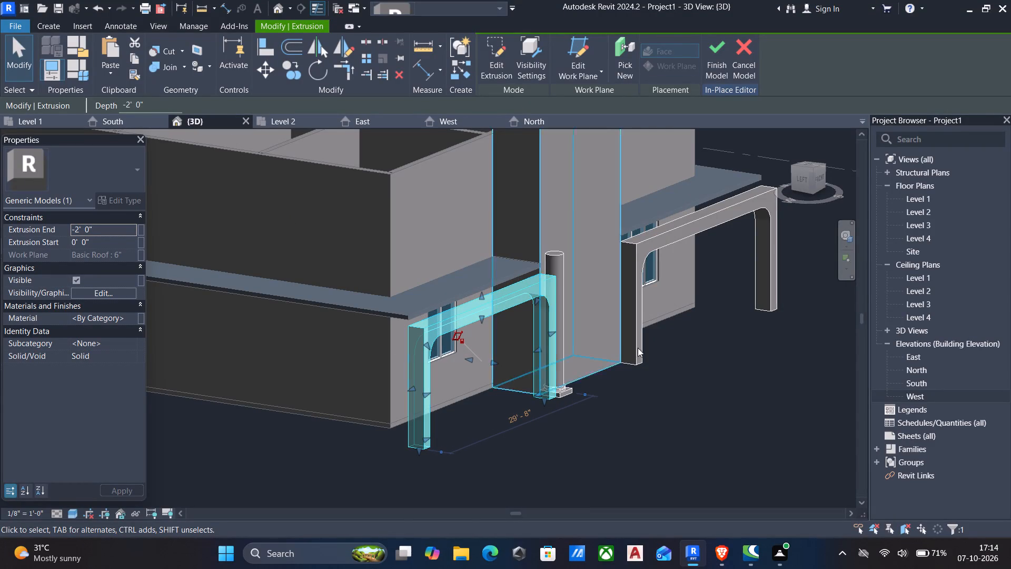
Reshape the frame beside the column: set its extrusion end to -3' 1 93/128" and pull its front face flush with the central block.
left_click(800, 178)
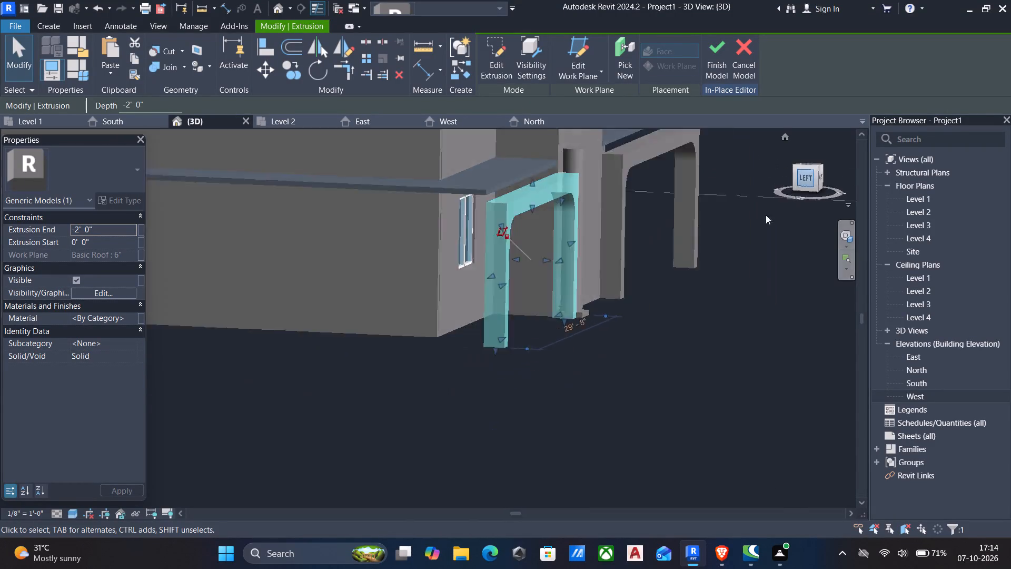
scroll(587, 234, "down", 2)
key("Left")
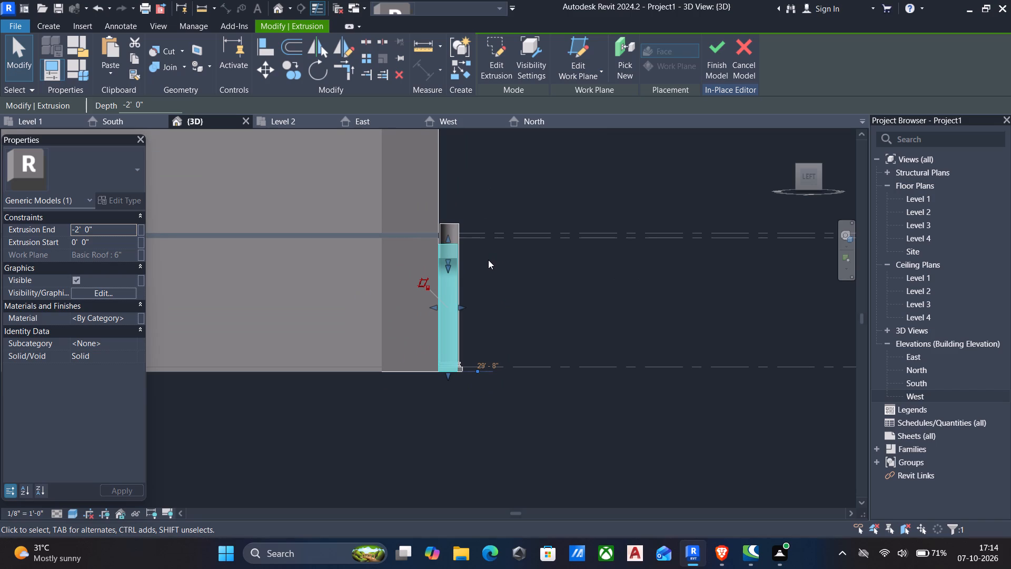
key("Left")
key("Left")
scroll(431, 306, "up", 4)
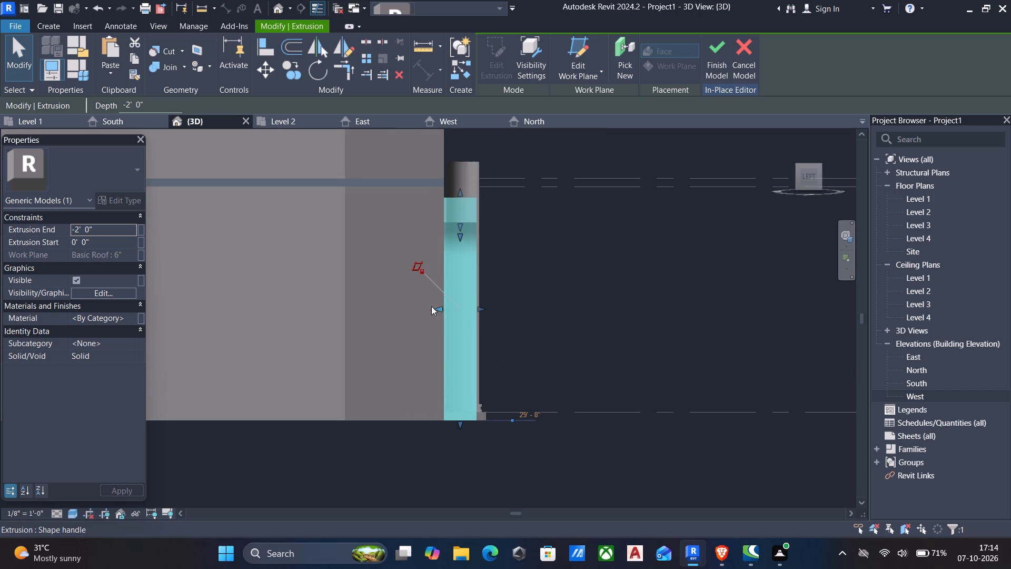
left_click_drag(438, 310, 425, 315)
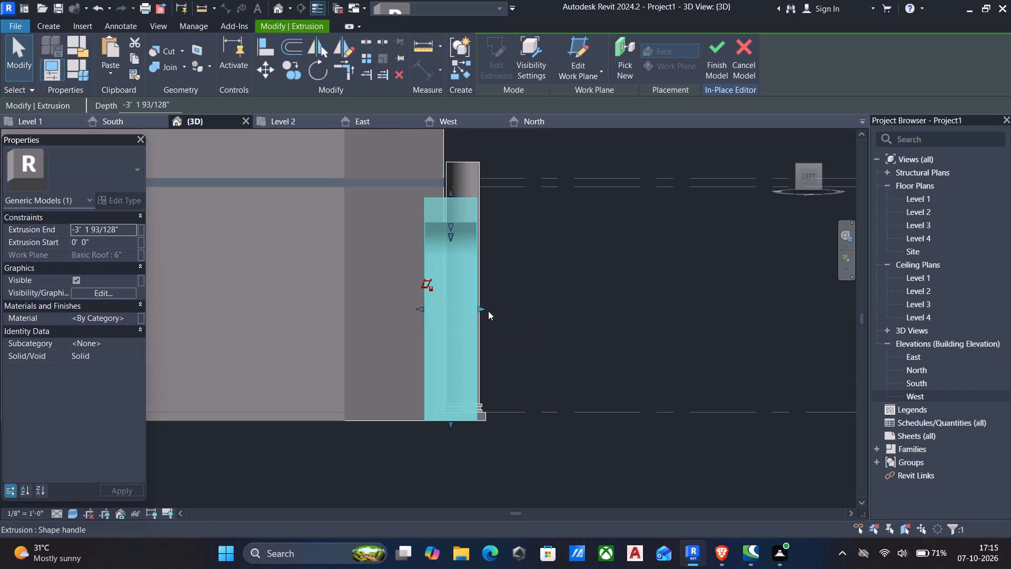
left_click_drag(484, 309, 456, 313)
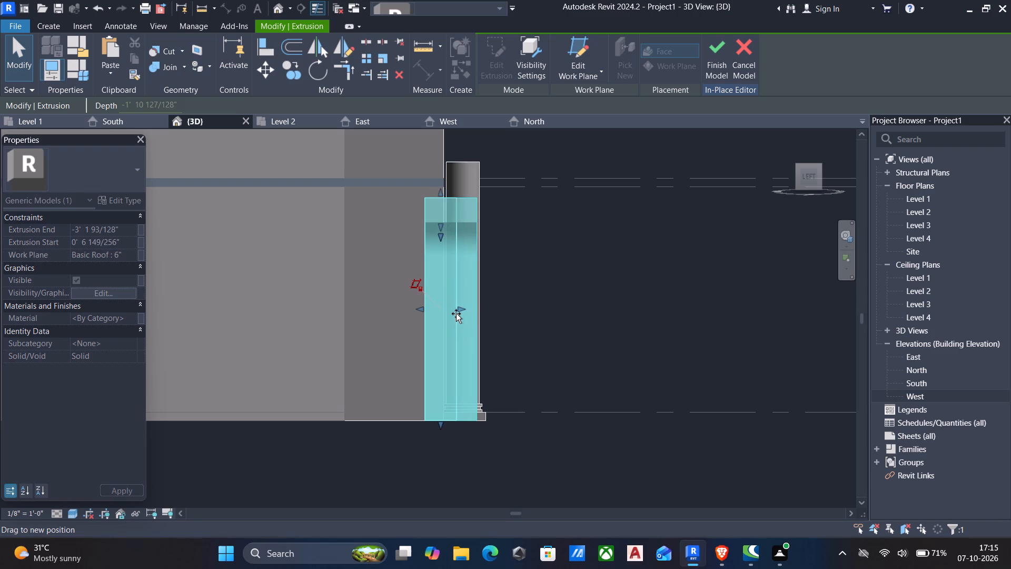
left_click_drag(456, 313, 448, 316)
key("Escape")
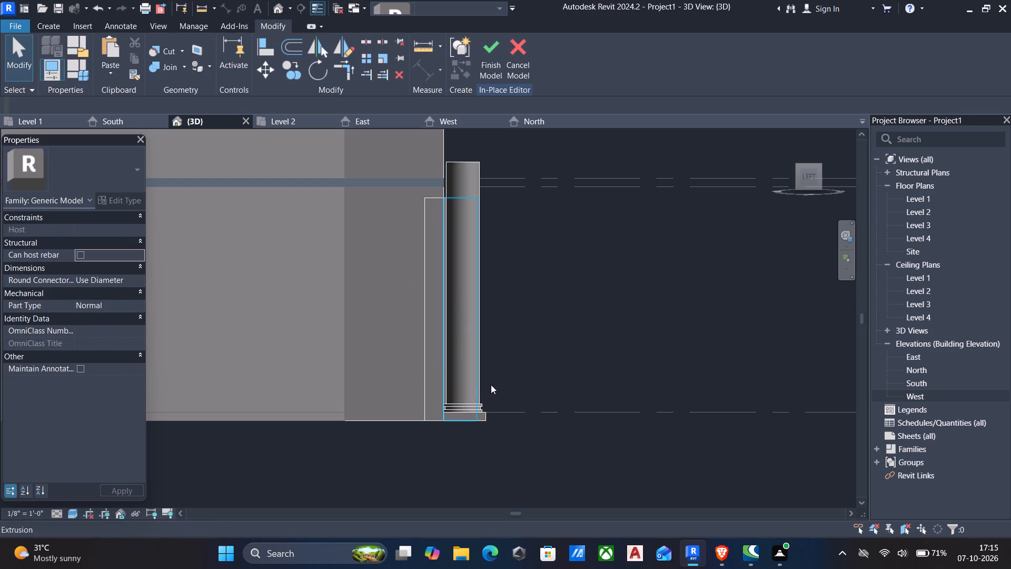
Reshape the other facade frame to extrusion end -3' 1 93/128" and start -2' 0", and finish the in-place model.
scroll(507, 385, "down", 5)
middle_click_drag(507, 387, 507, 388)
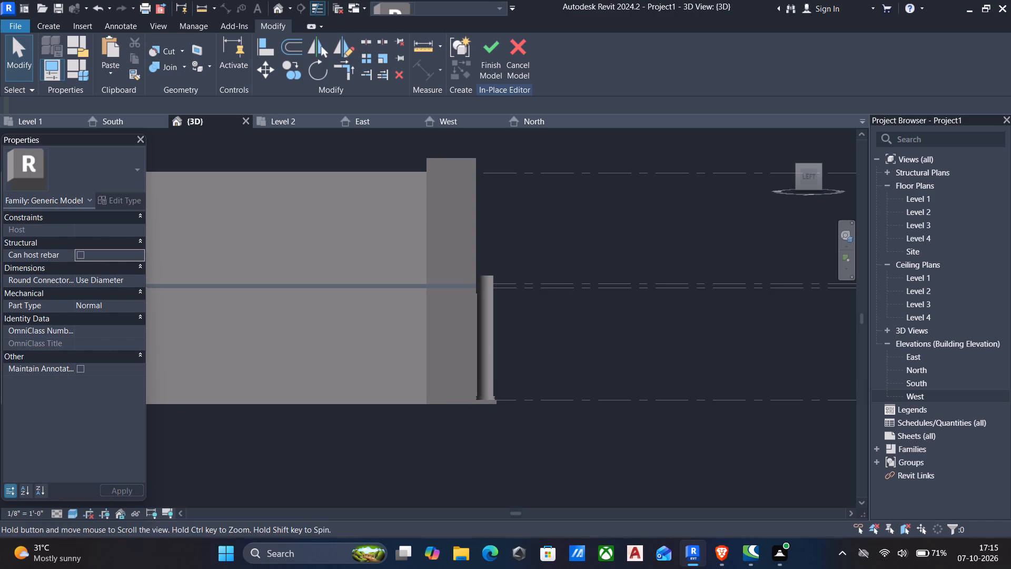
middle_click_drag(507, 388, 496, 380)
scroll(549, 351, "down", 2, "shift")
middle_click_drag(549, 351, 414, 390, "shift")
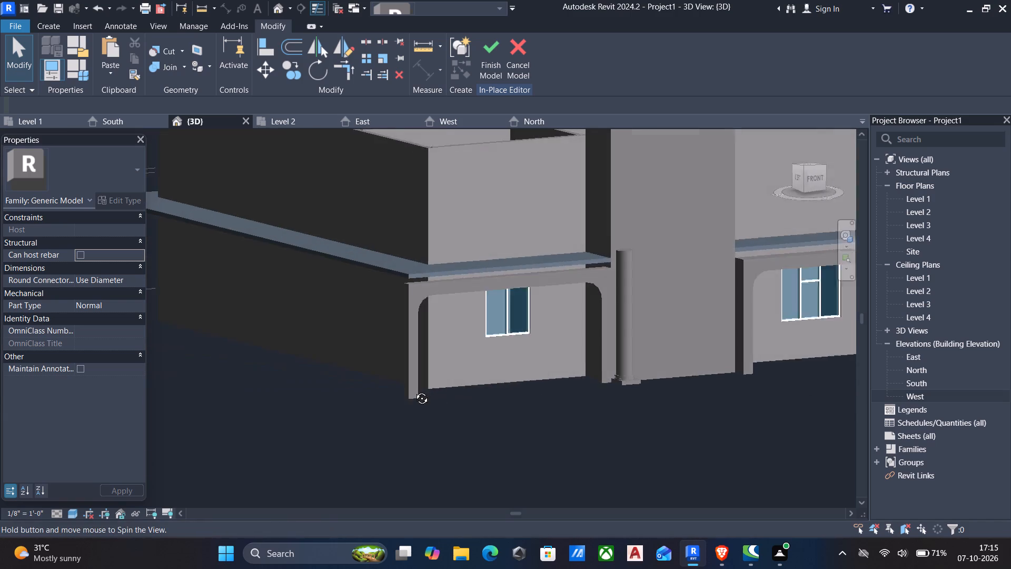
middle_click_drag(414, 390, 328, 374, "shift")
scroll(527, 360, "down", 2)
middle_click_drag(537, 359, 415, 364, "shift")
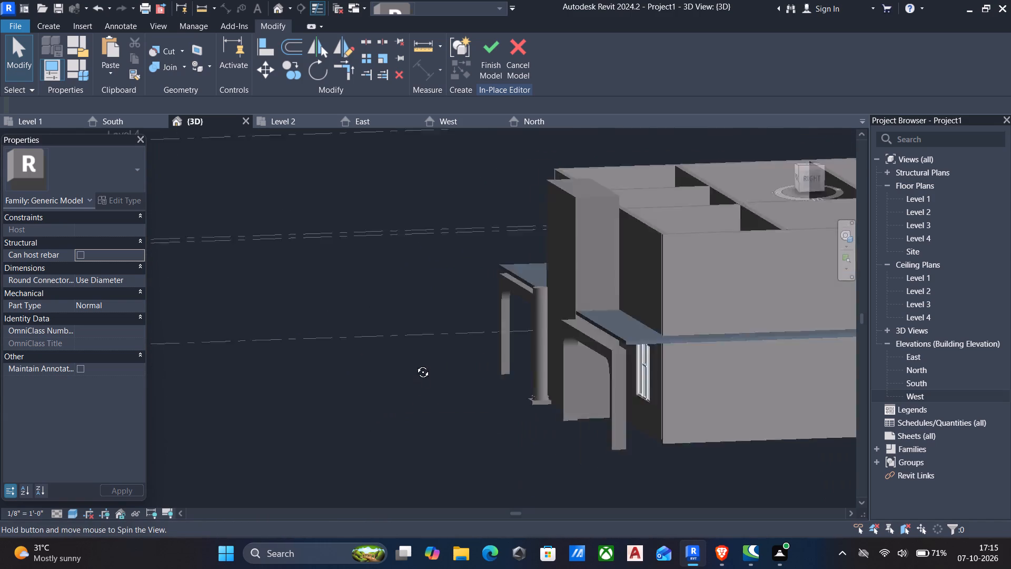
middle_click_drag(415, 364, 363, 333, "shift")
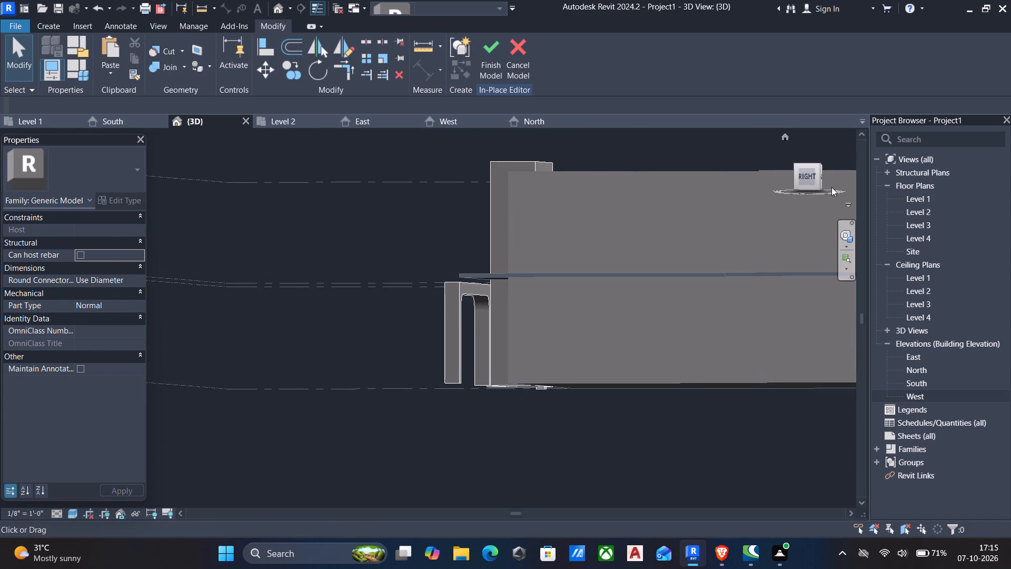
left_click(798, 183)
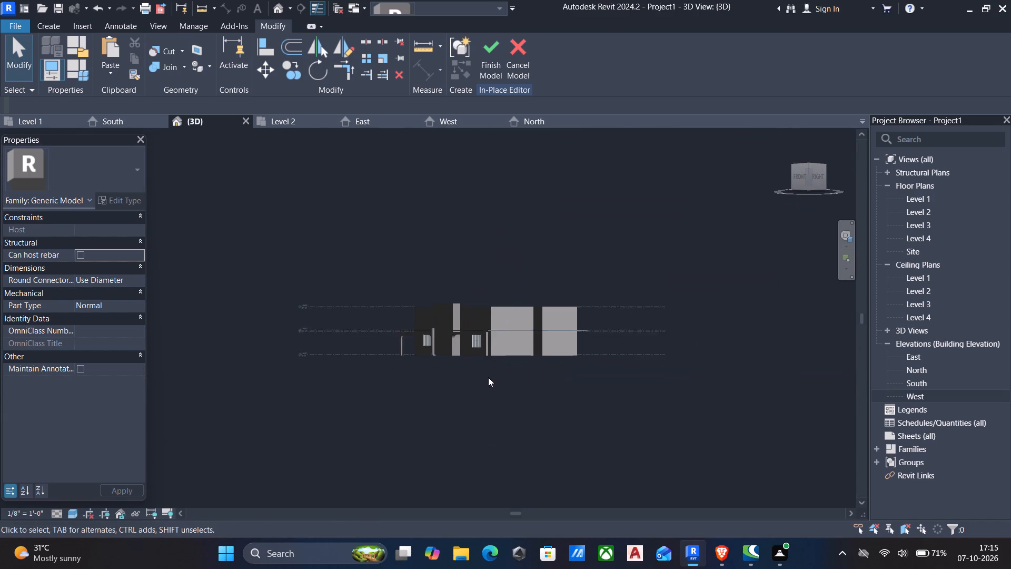
scroll(521, 352, "up", 1)
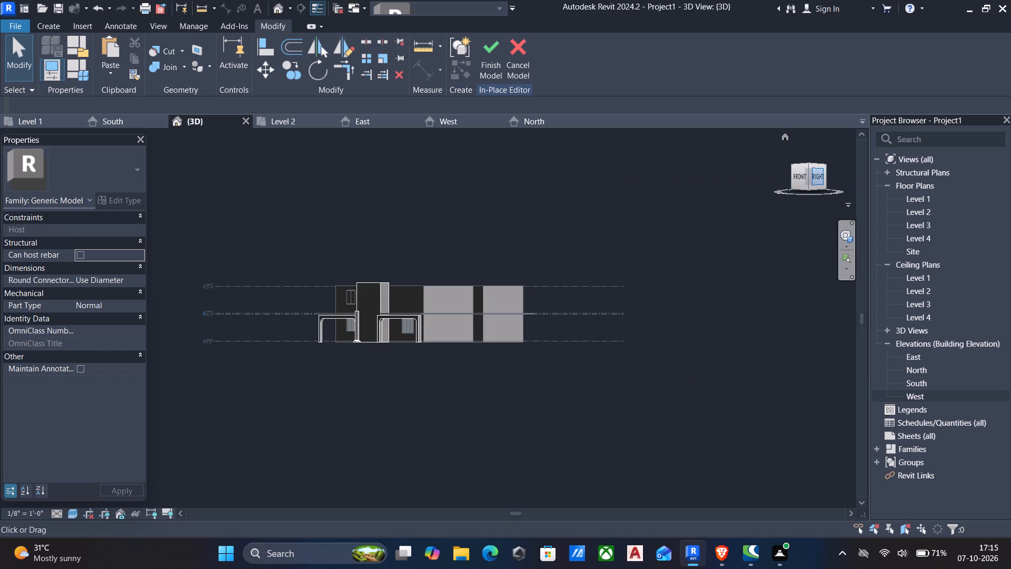
left_click(815, 181)
scroll(277, 329, "up", 5)
scroll(379, 340, "up", 5)
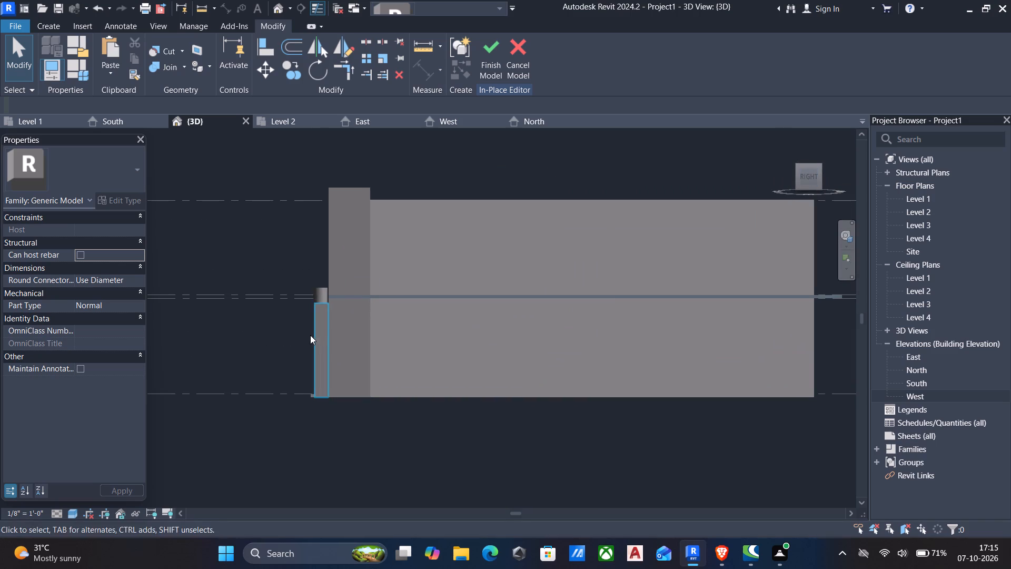
left_click(319, 324)
scroll(334, 350, "up", 5)
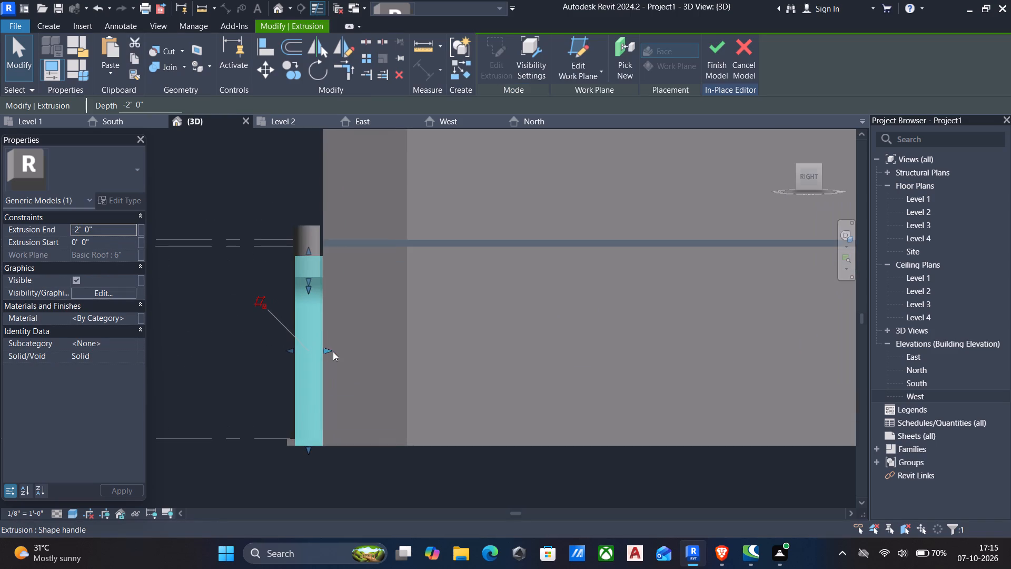
left_click_drag(327, 351, 337, 351)
left_click_drag(293, 353, 319, 355)
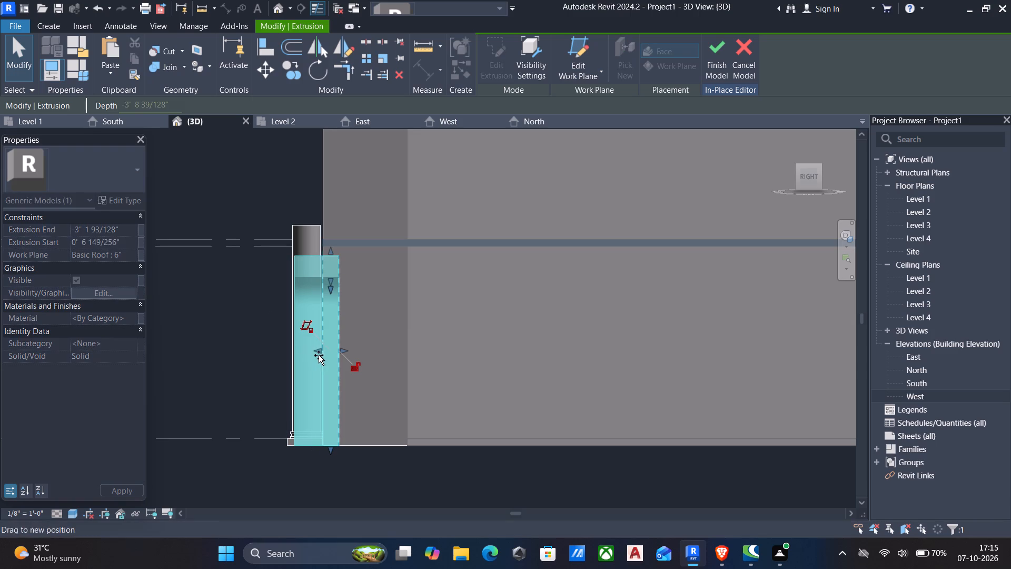
left_click_drag(319, 355, 321, 355)
scroll(227, 282, "down", 4)
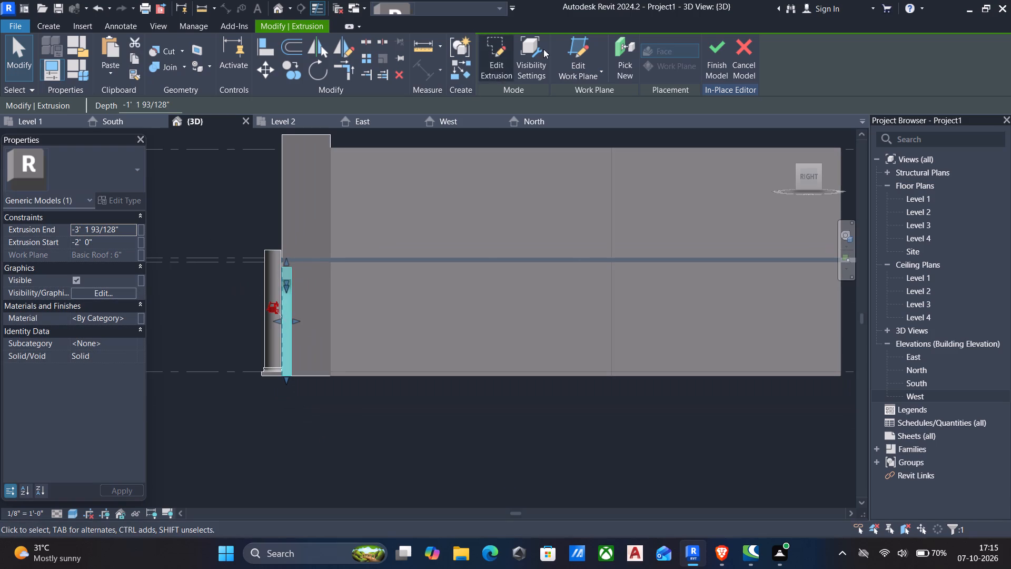
left_click(703, 56)
left_click(718, 56)
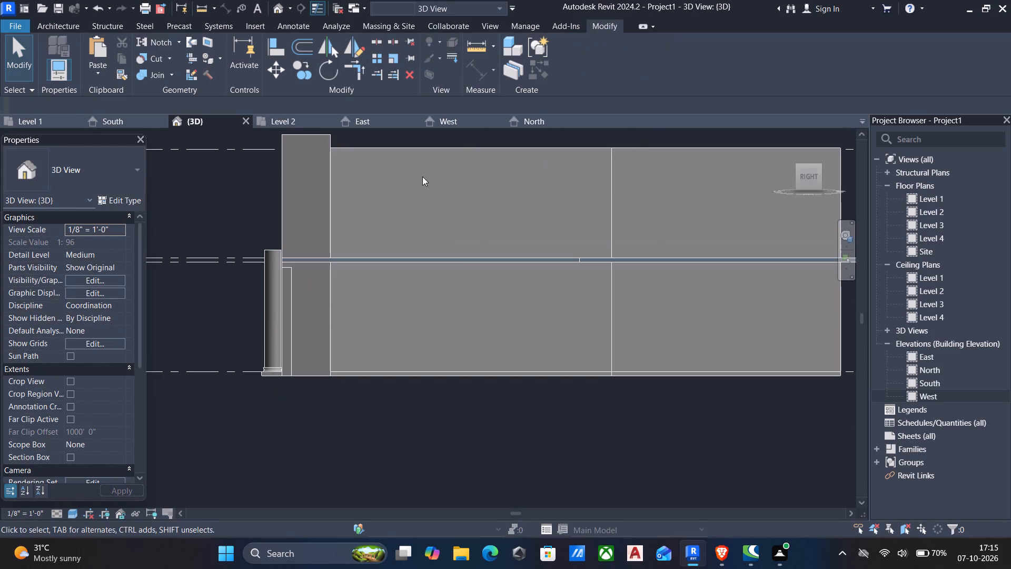
Examine how both facade frames meet the roof slab, column and central block in the 3D view.
left_click(222, 120)
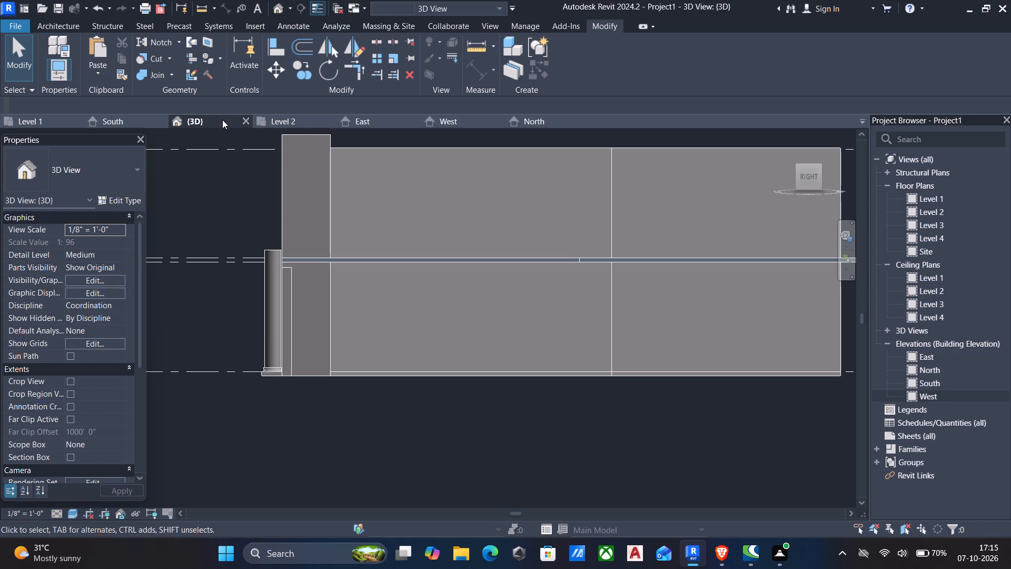
scroll(360, 232, "down", 3)
middle_click_drag(364, 238, 414, 320, "ctrl")
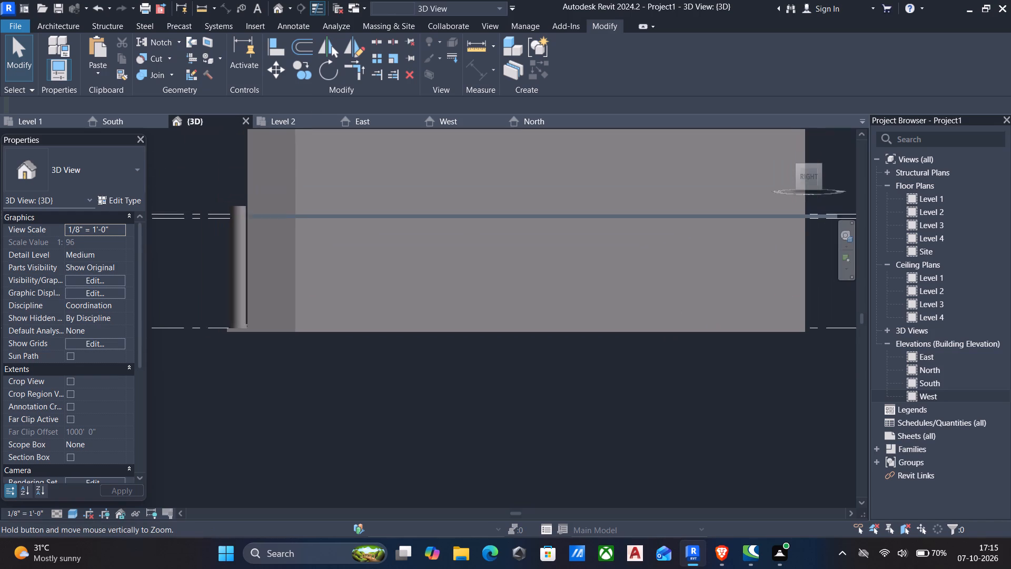
middle_click_drag(414, 320, 516, 381, "ctrl")
scroll(516, 381, "down", 2)
middle_click_drag(488, 330, 603, 333, "shift")
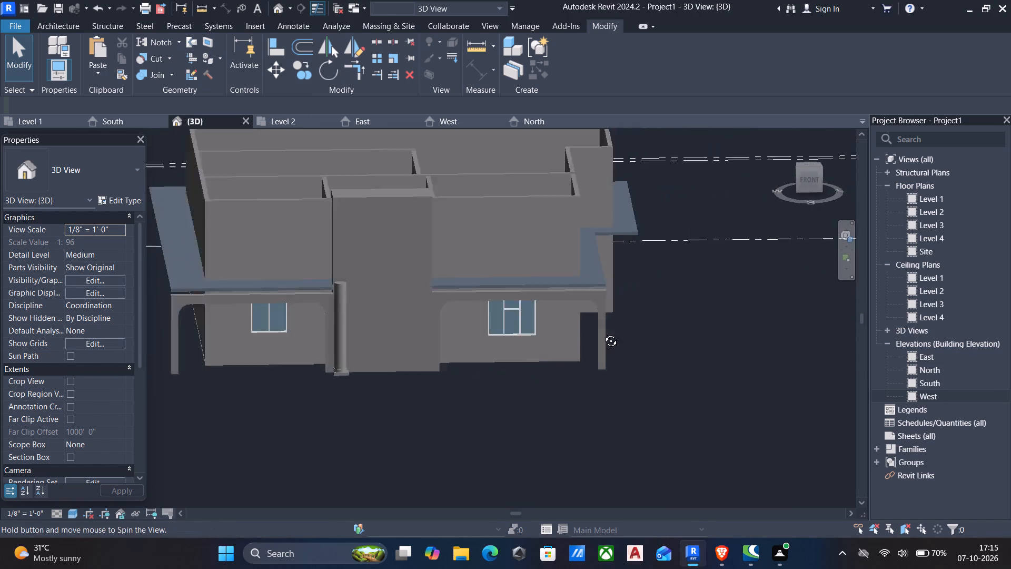
middle_click_drag(603, 333, 735, 359, "shift")
scroll(551, 323, "up", 9)
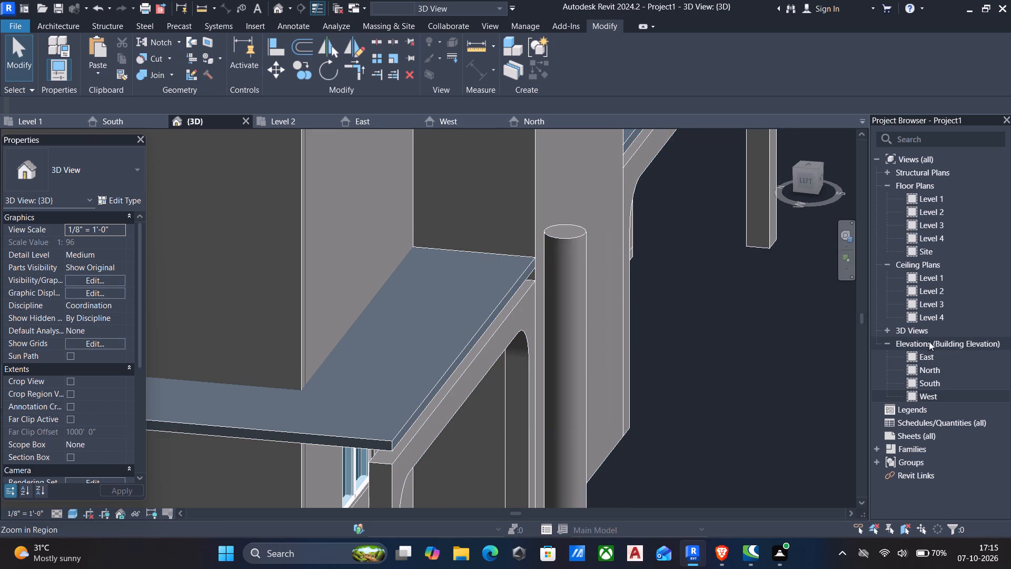
Examine the frame's position against the column, roof slab and central block in the East elevation.
double_click(931, 360)
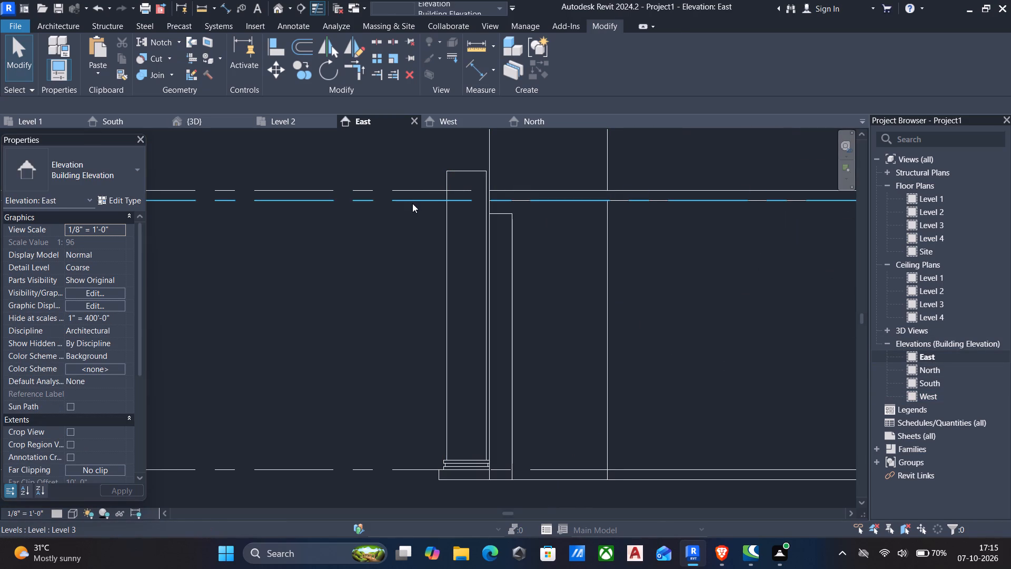
scroll(412, 201, "down", 1)
middle_click_drag(412, 201, 404, 257)
scroll(406, 253, "down", 1)
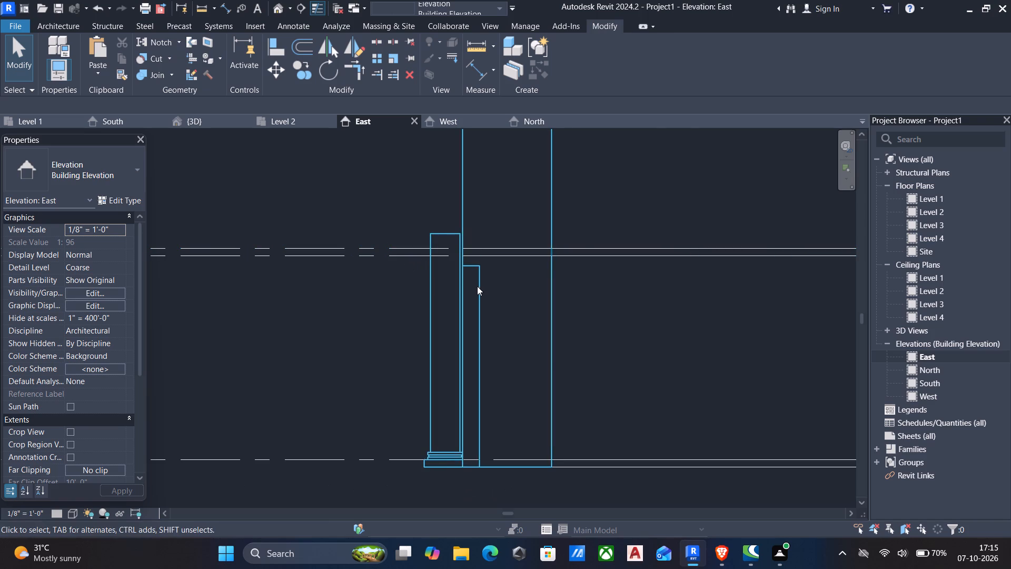
scroll(481, 282, "down", 4)
scroll(421, 264, "up", 2)
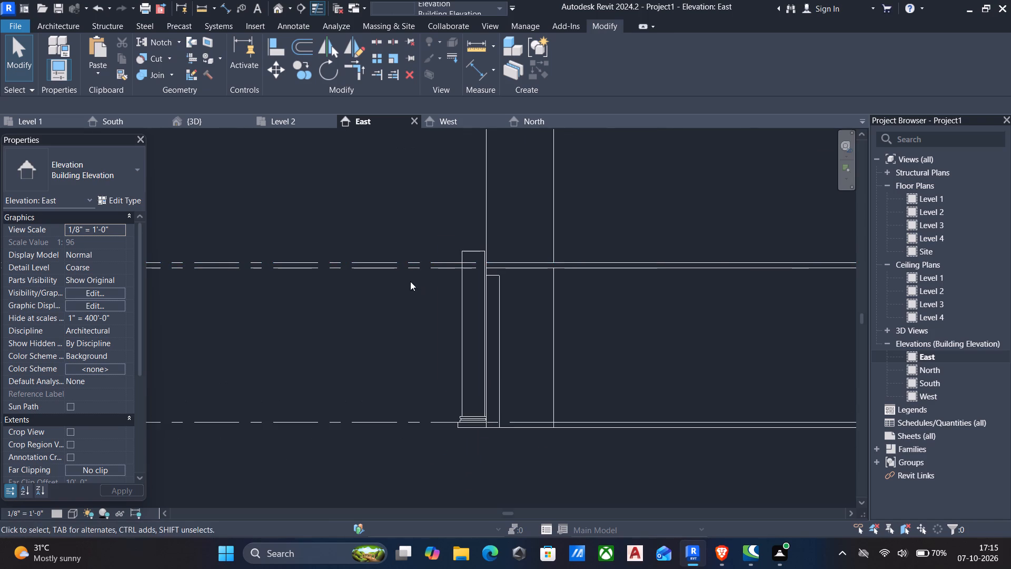
scroll(405, 283, "down", 3)
middle_click_drag(405, 293, 520, 298)
scroll(515, 294, "down", 3)
scroll(596, 295, "down", 1)
middle_click_drag(667, 303, 530, 331)
scroll(554, 328, "up", 3)
Inspect the gap between the roof slab's underside and the top of the frame in the West elevation.
double_click(935, 395)
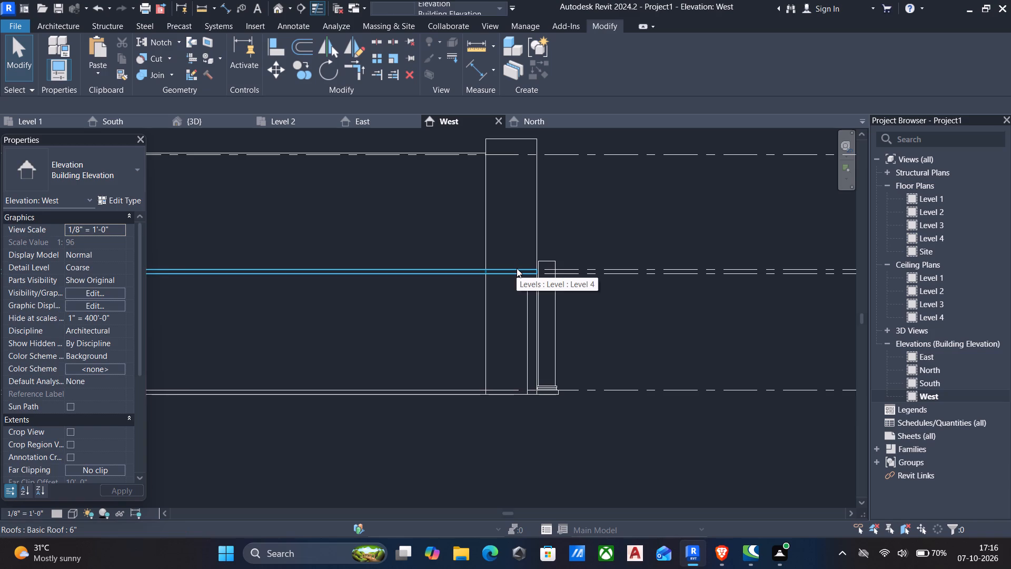
left_click(517, 268)
scroll(555, 268, "up", 11)
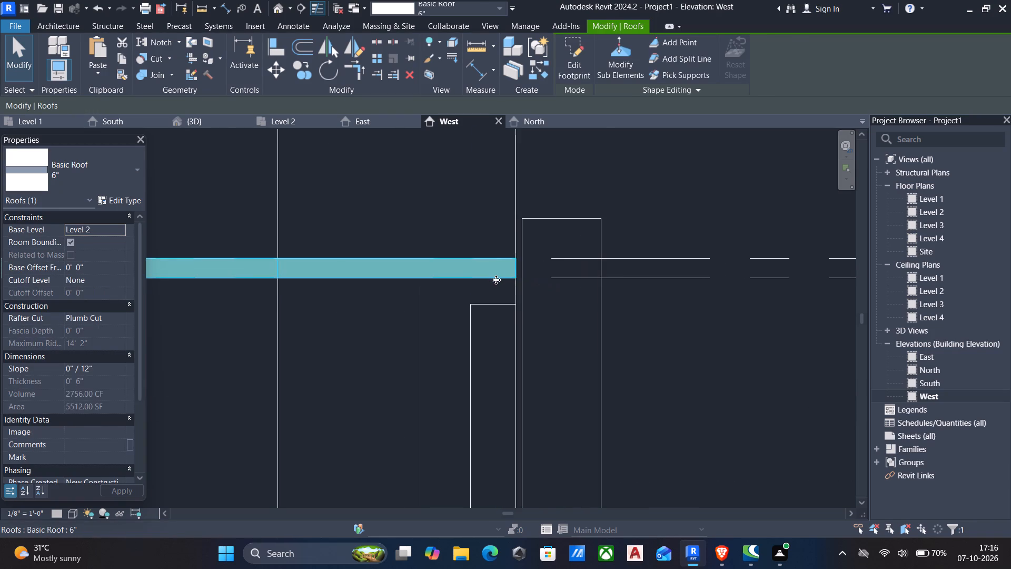
scroll(495, 280, "up", 4)
scroll(500, 276, "down", 5)
scroll(500, 276, "up", 3)
scroll(500, 276, "down", 2)
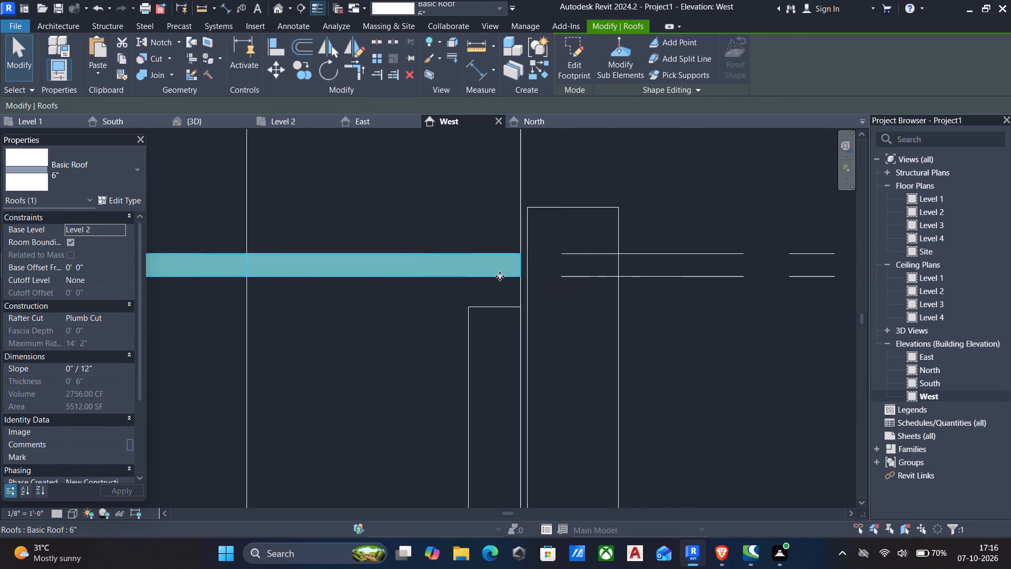
scroll(500, 276, "down", 1)
scroll(509, 264, "up", 1)
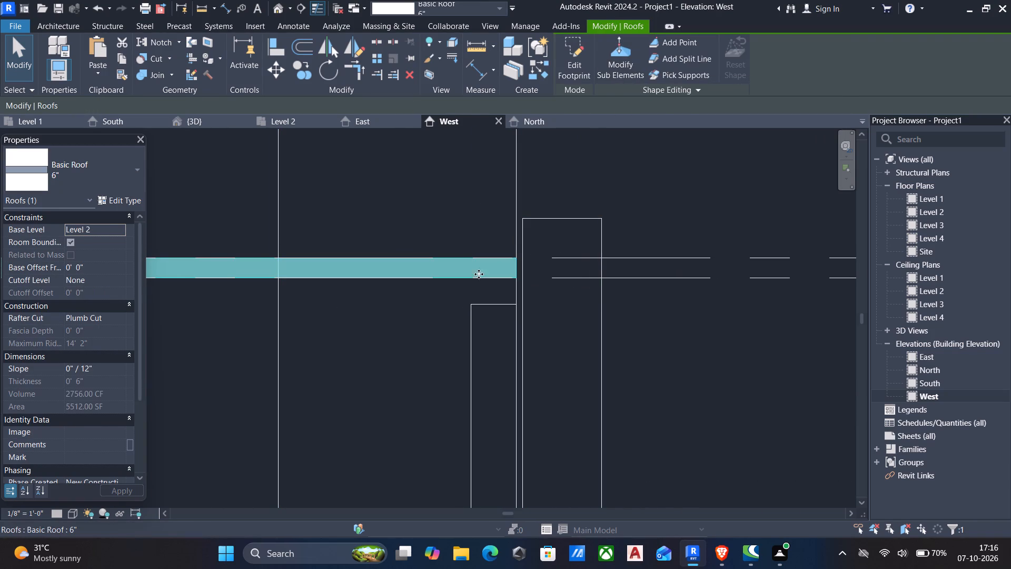
Edit the facade frame in place and start an extrusion on the roof slab's underside, opening the Level 1 floor plan.
left_click(481, 306)
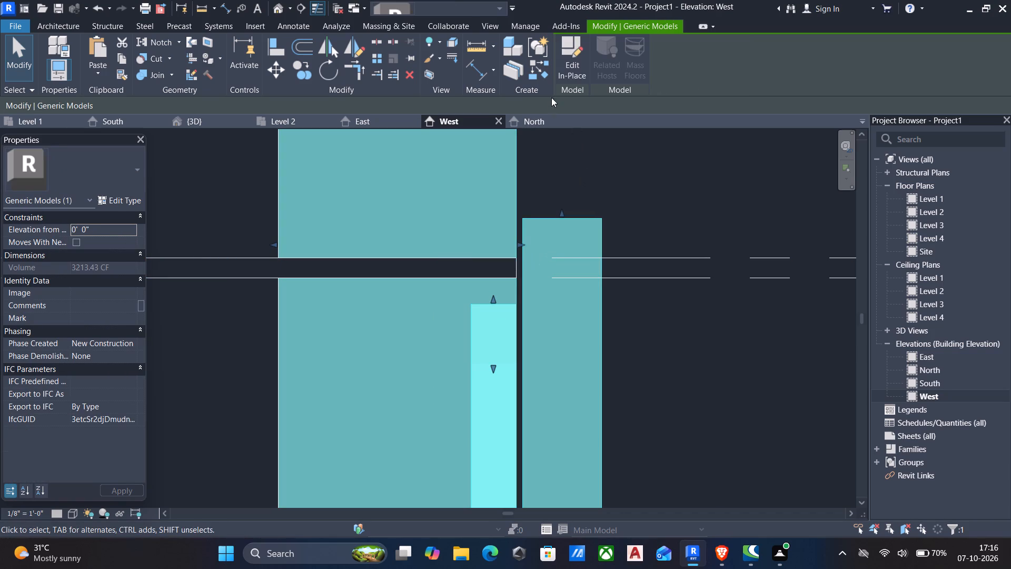
left_click(567, 62)
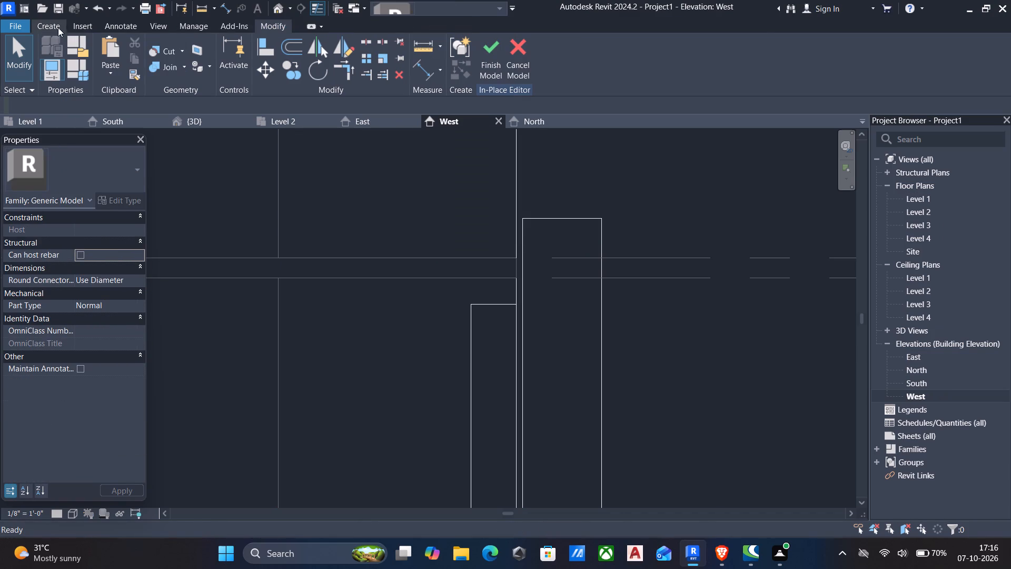
left_click(48, 25)
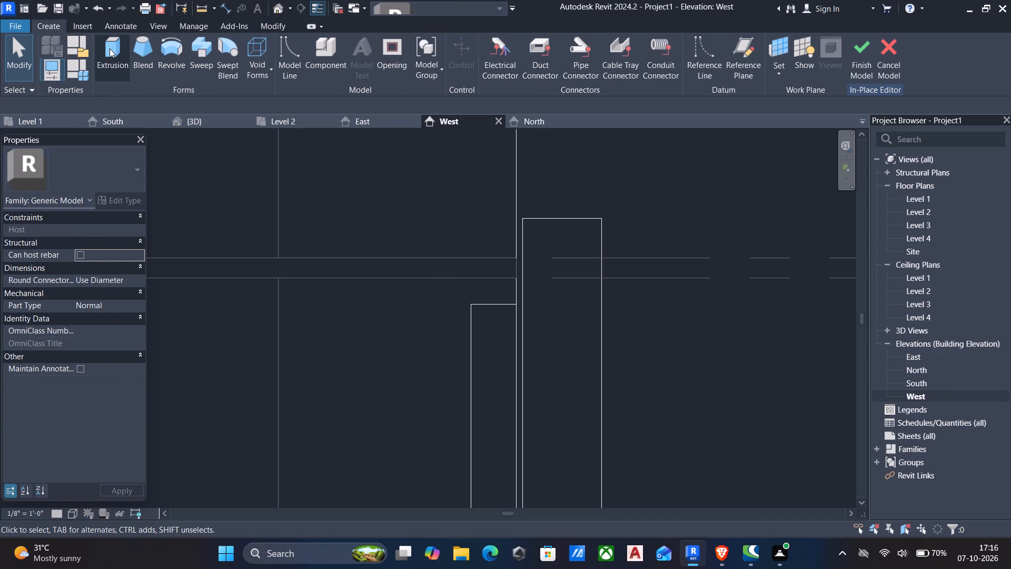
left_click(104, 49)
left_click(475, 345)
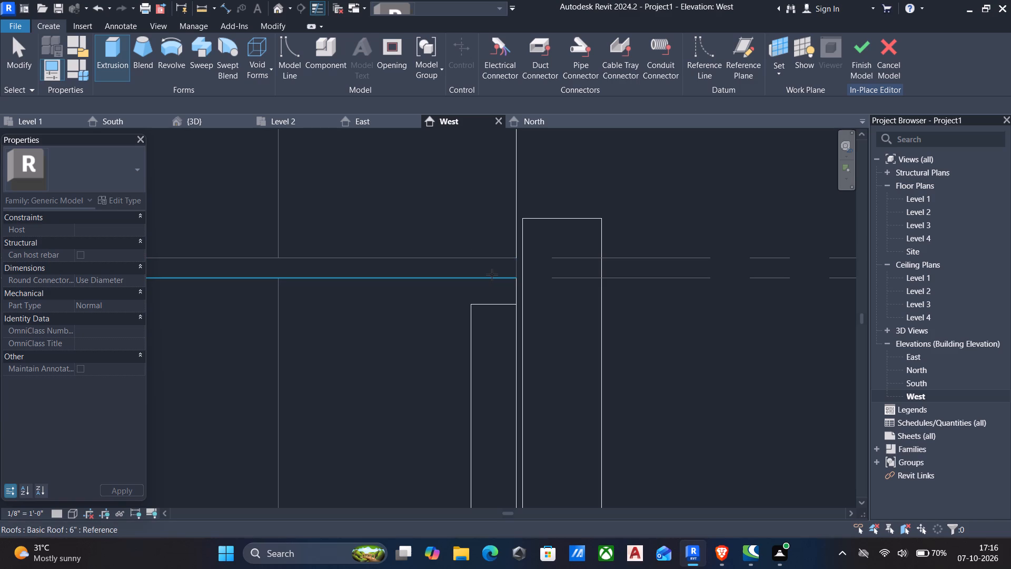
left_click(492, 279)
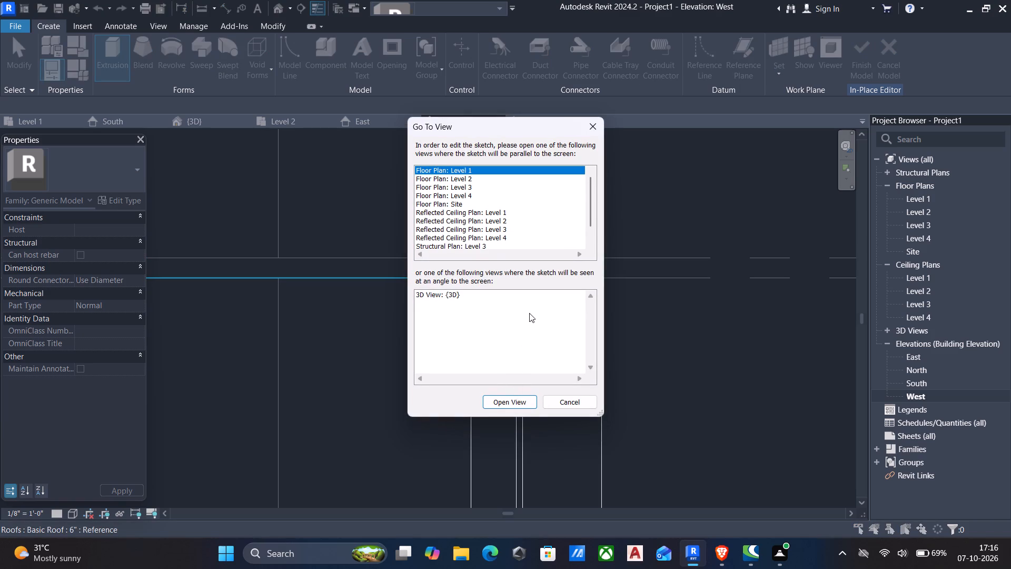
left_click(519, 404)
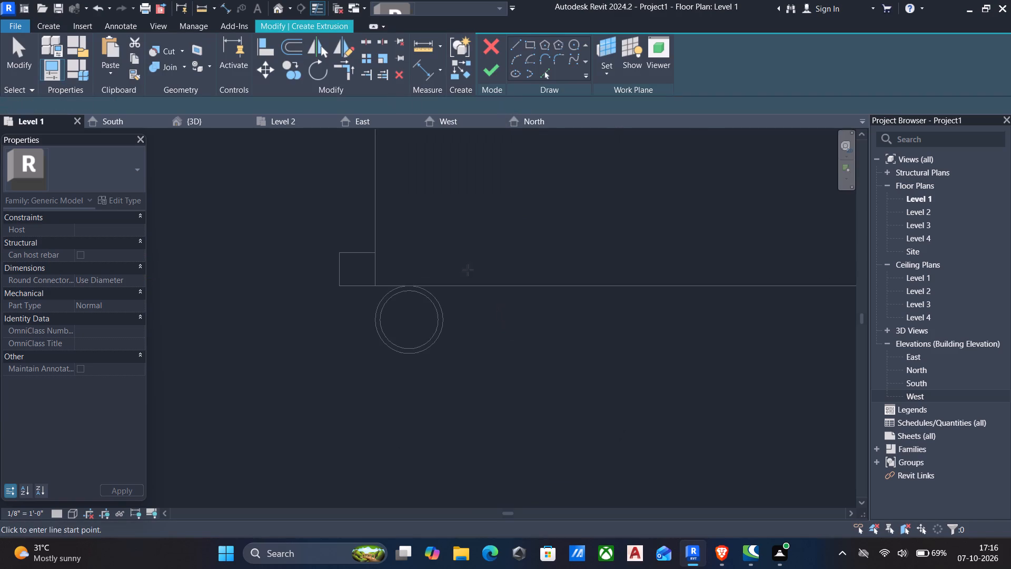
scroll(461, 290, "down", 9)
scroll(412, 239, "down", 6)
scroll(367, 327, "down", 5)
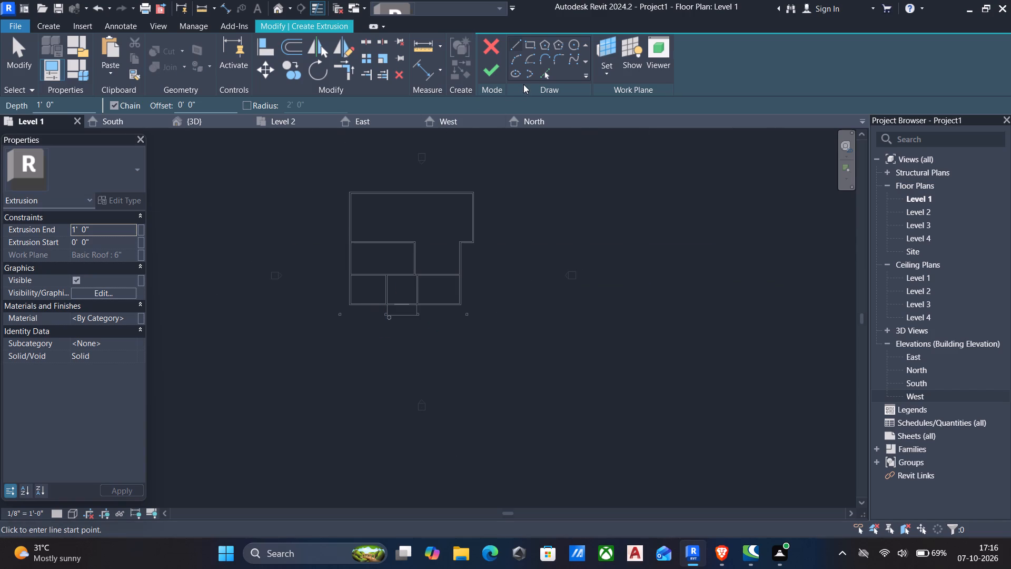
In the 3D view, set the extrusion's work plane to the roof slab's west edge face beside the frame.
left_click(280, 6)
scroll(454, 416, "down", 4)
middle_click_drag(454, 417, 492, 326)
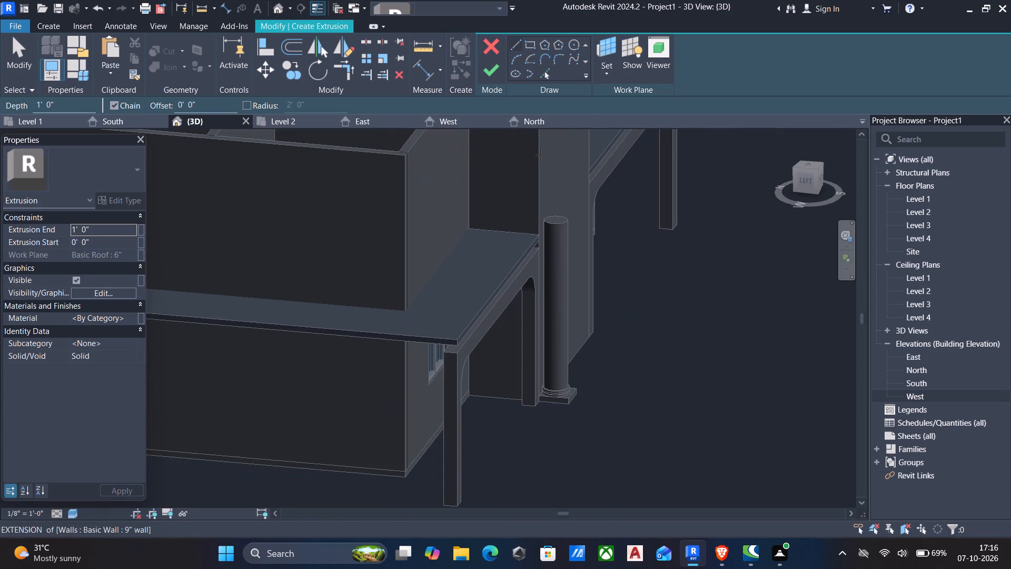
left_click(610, 74)
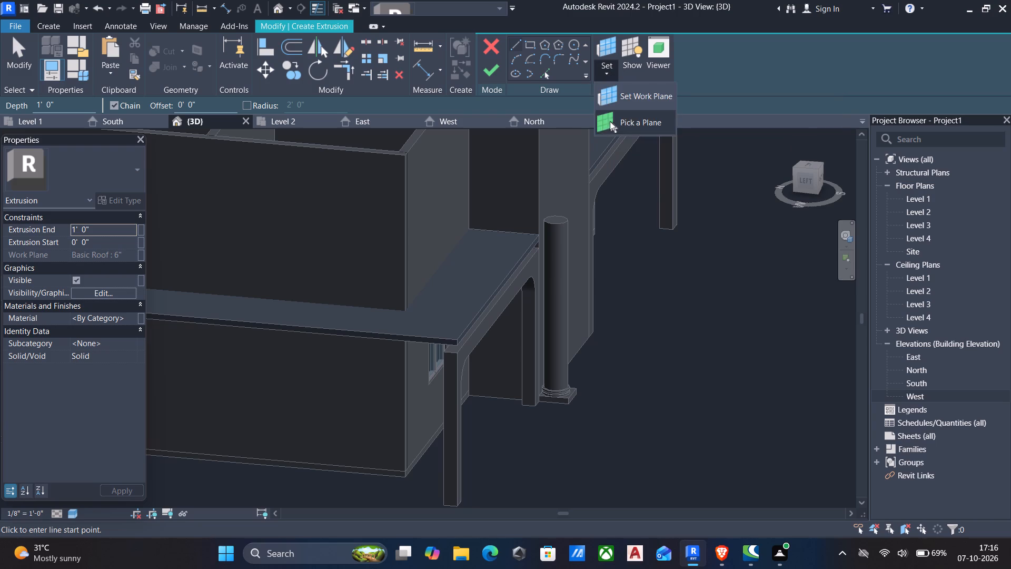
left_click(611, 121)
scroll(443, 351, "up", 5)
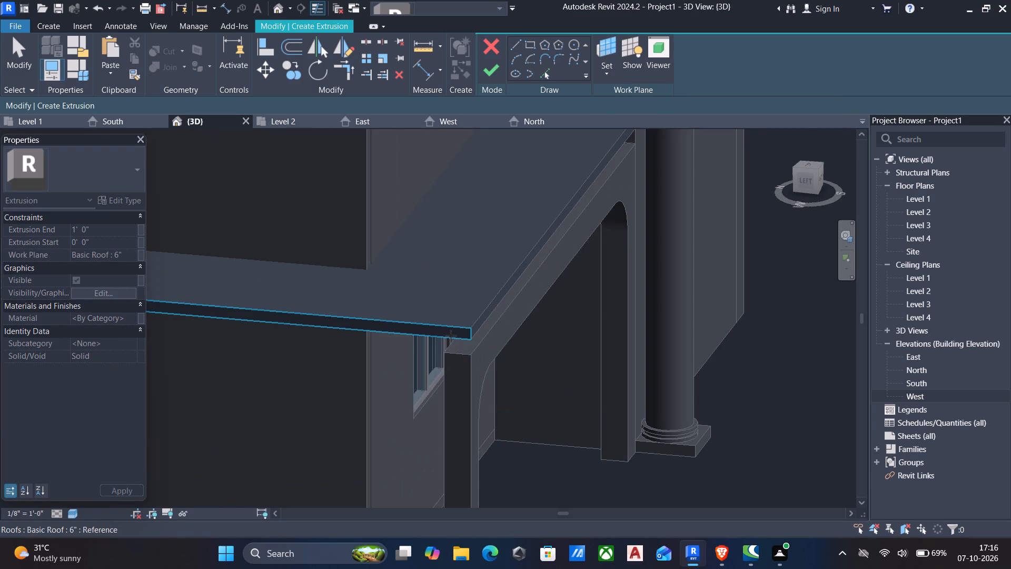
left_click(451, 336)
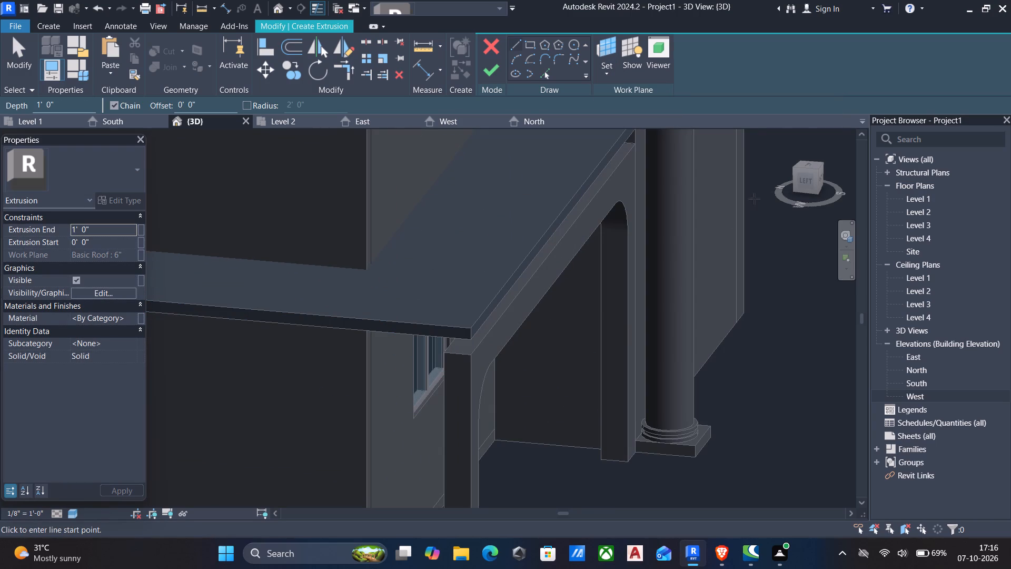
From the left view, draw a vertical 1'-2" profile line from the slab's top front corner down to the frame's top.
left_click(805, 182)
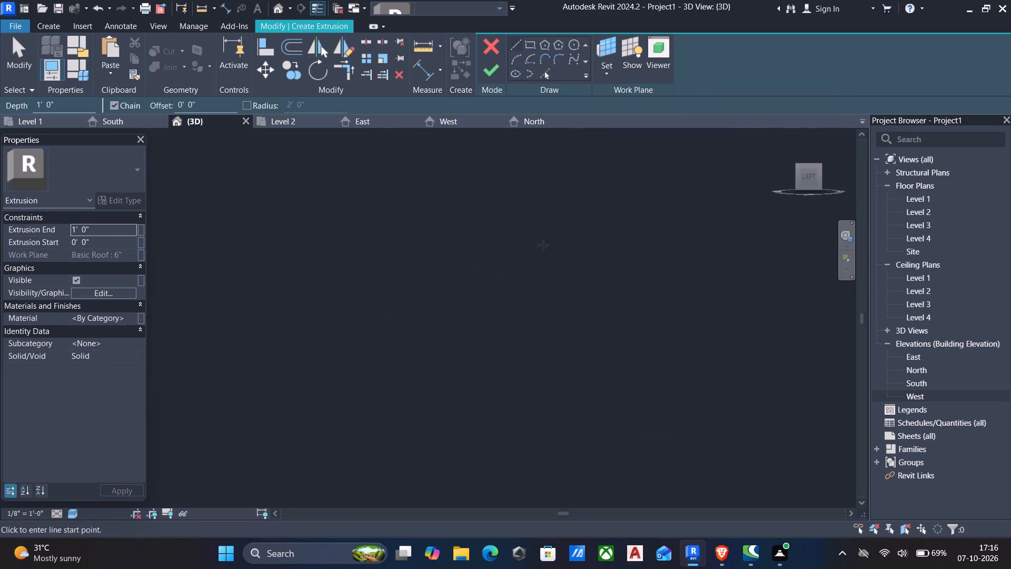
scroll(461, 334, "up", 10)
scroll(487, 297, "up", 6)
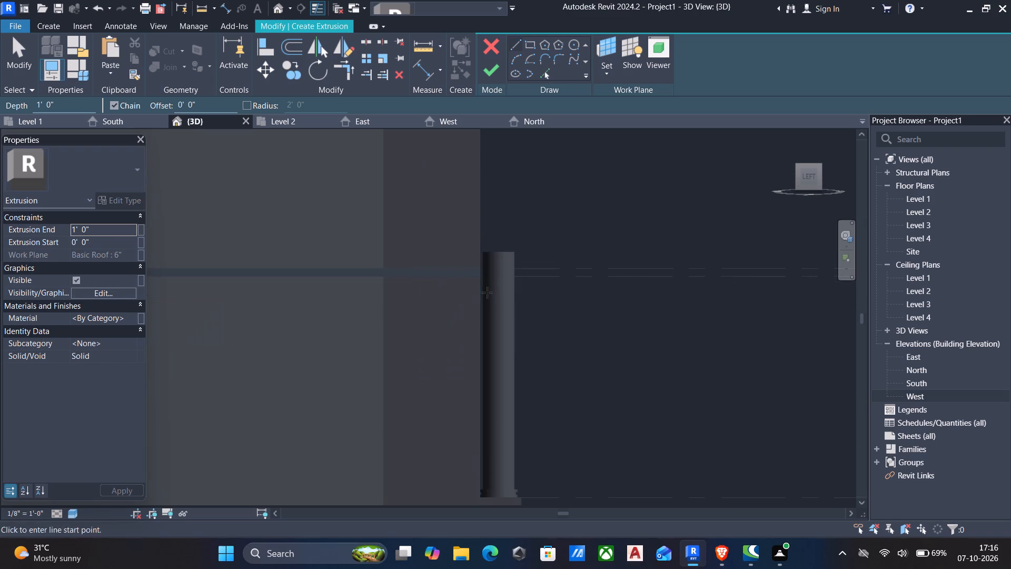
scroll(484, 284, "up", 10)
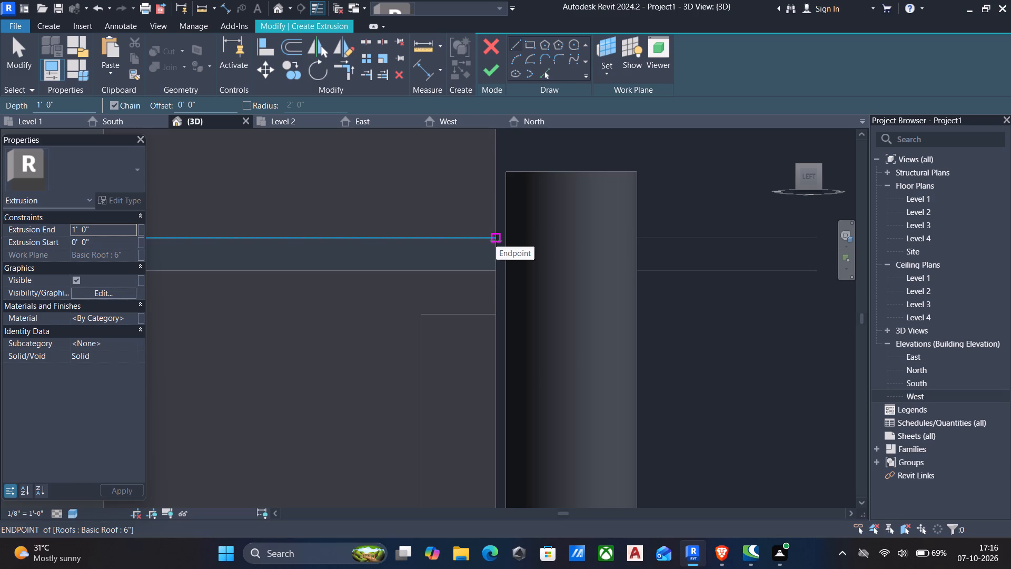
left_click(496, 241)
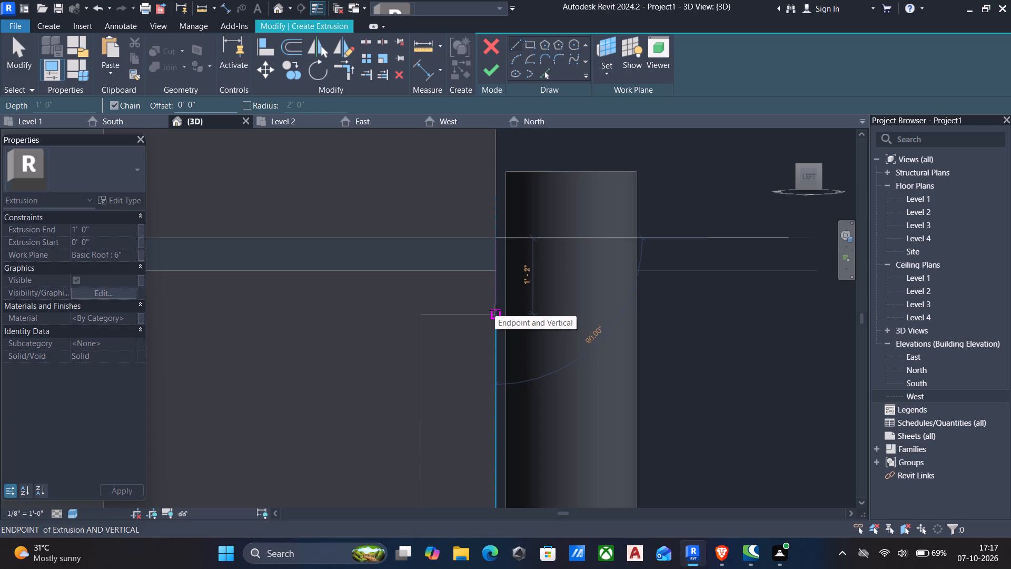
left_click(495, 310)
Draw four 2" by 2" steps outward up to the slab's underside level, and a horizontal line back to the vertical line.
scroll(509, 313, "up", 4)
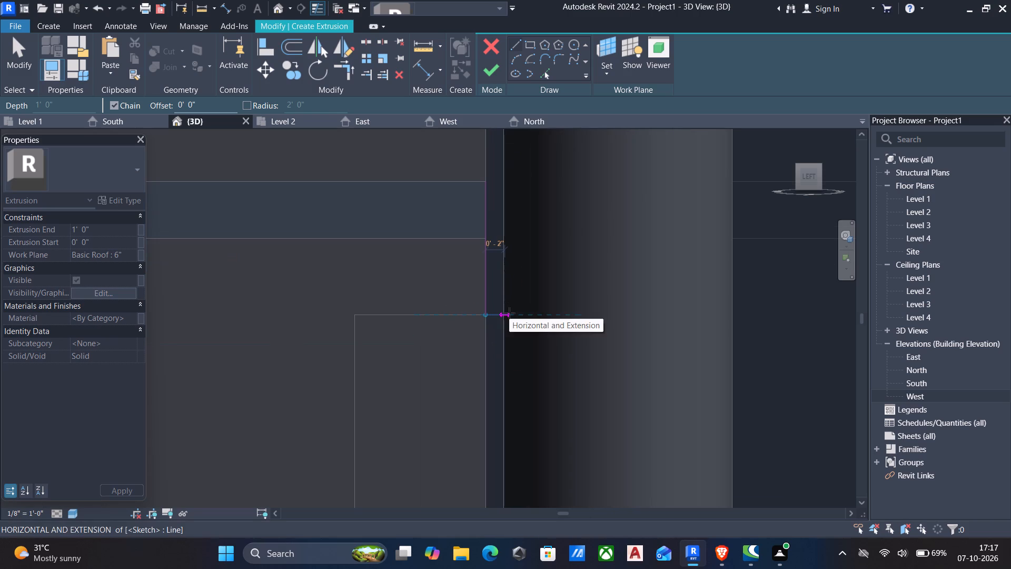
left_click(509, 313)
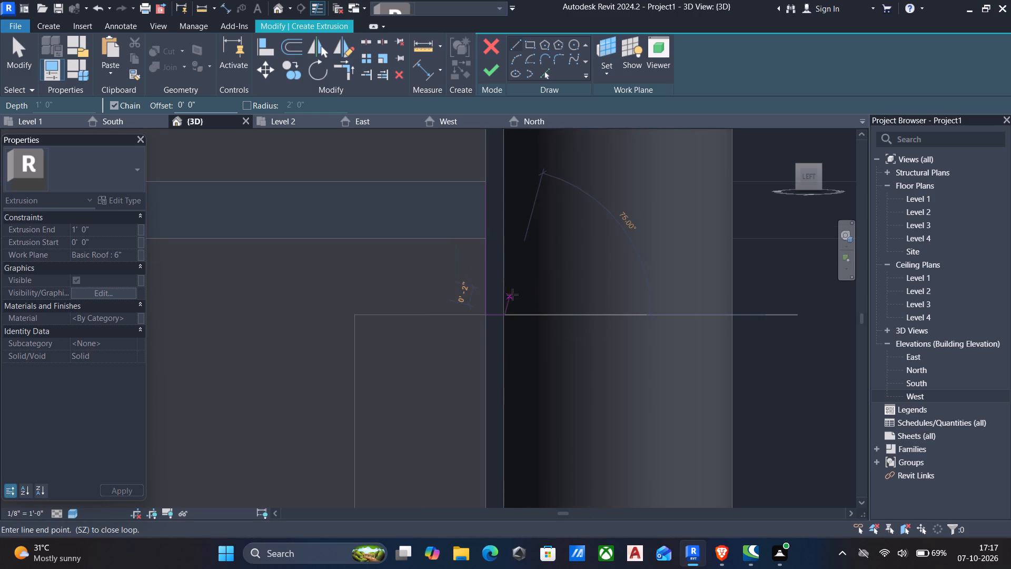
left_click(510, 298)
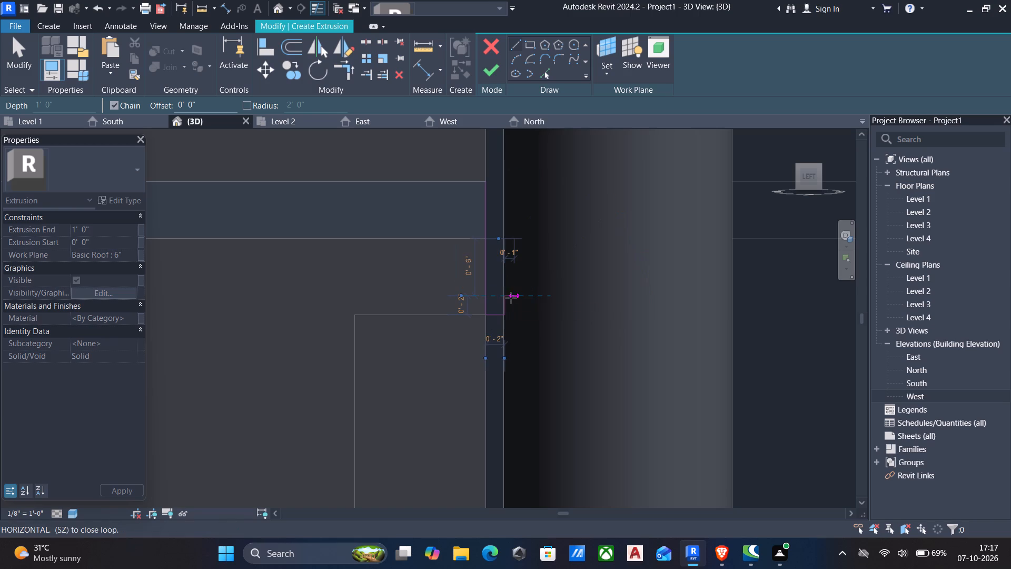
left_click(524, 296)
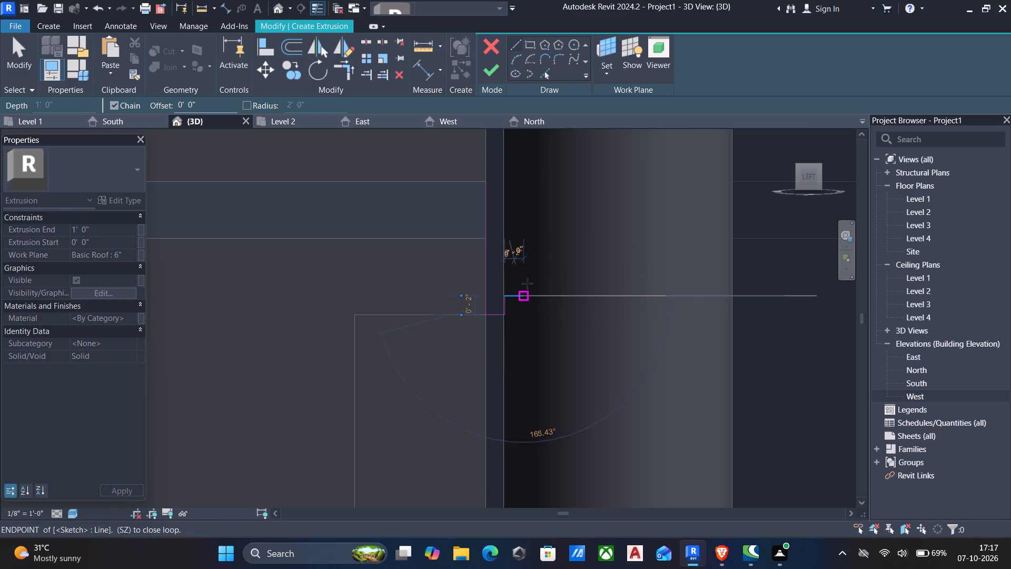
left_click(529, 277)
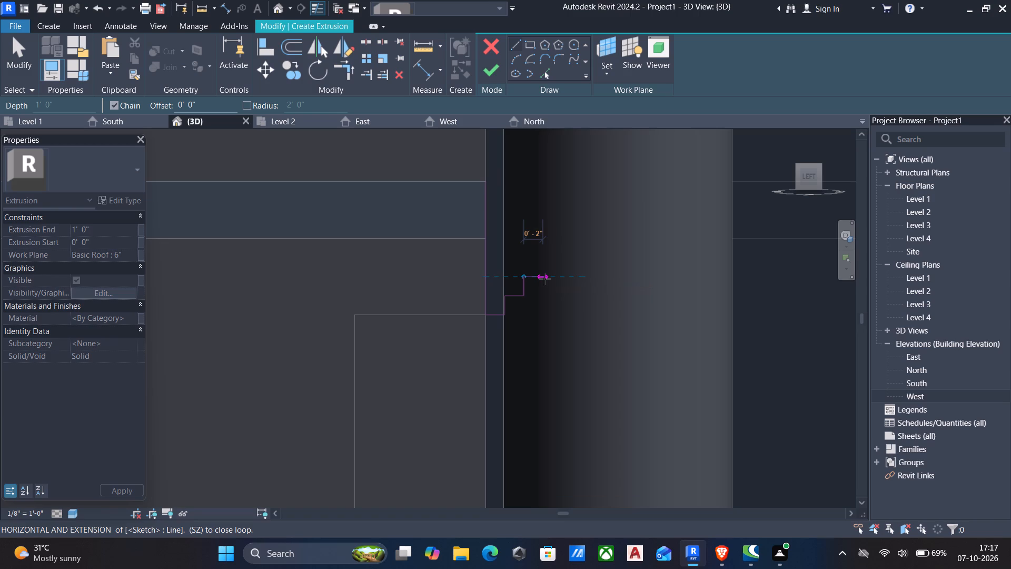
left_click(544, 279)
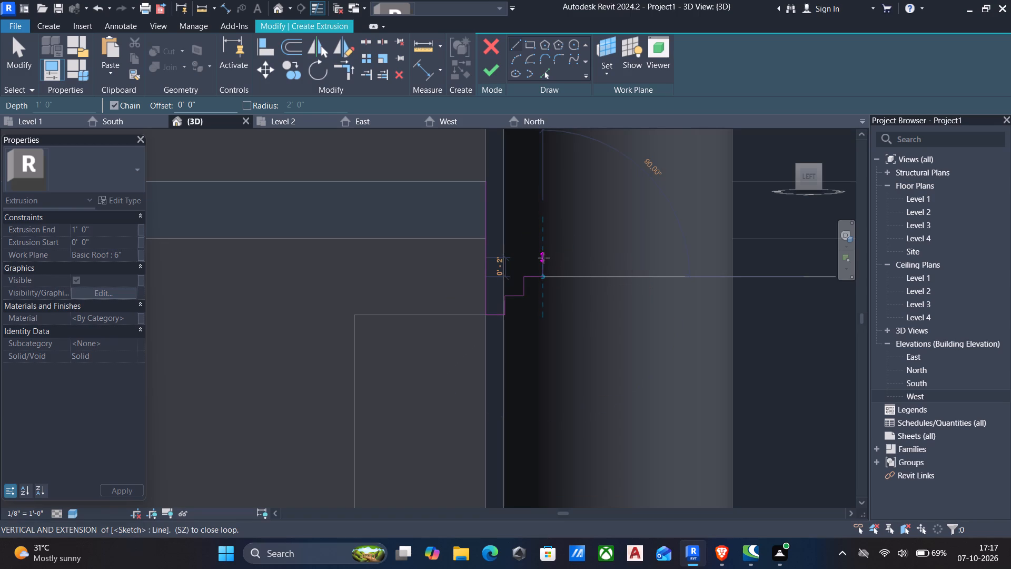
left_click(544, 258)
left_click(566, 254)
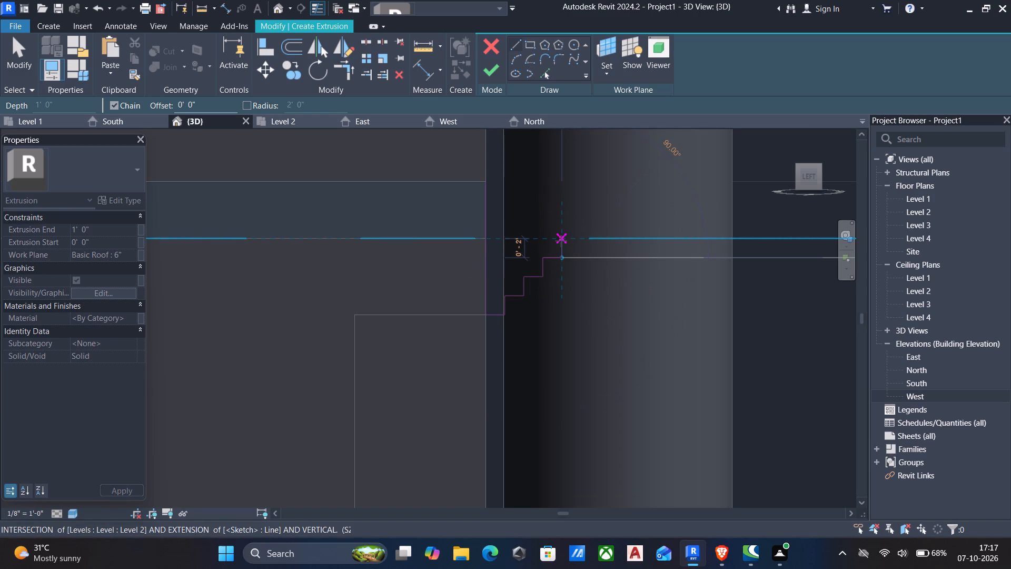
left_click(561, 240)
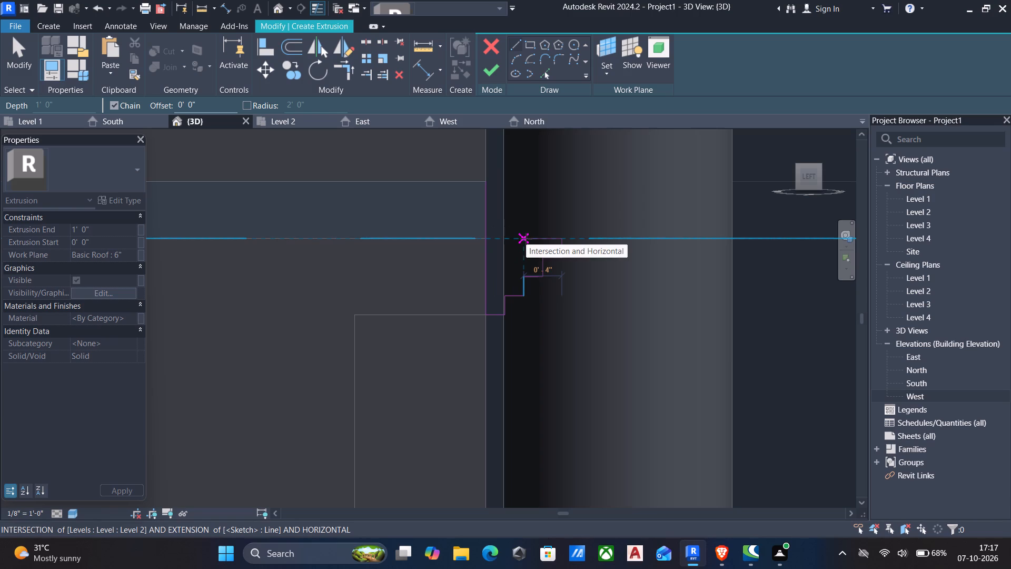
left_click(488, 239)
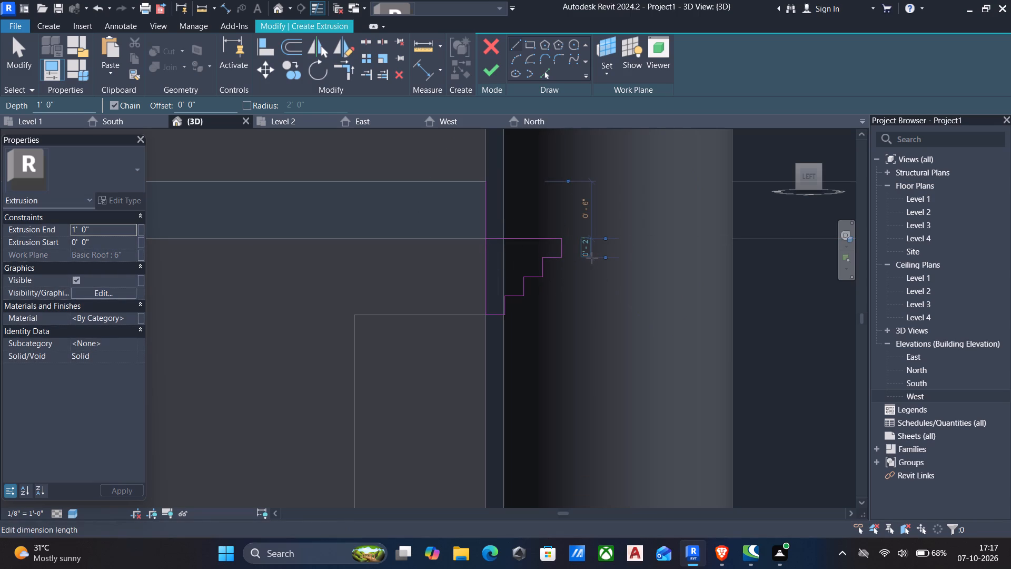
Trim the vertical line to the profile's top line to close the stepped outline, and finish the 1' 0" extrusion.
key("grave")
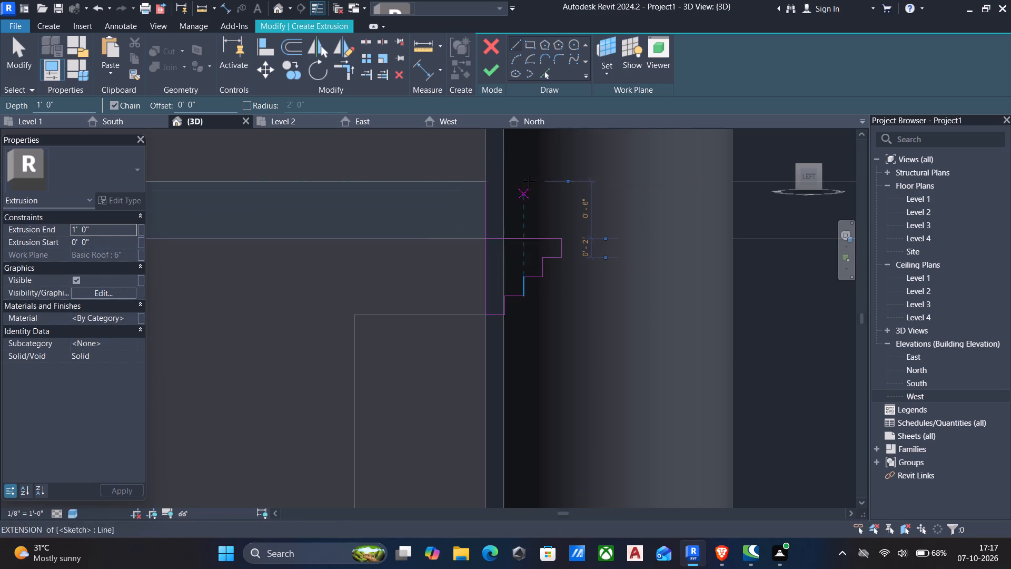
key("Escape")
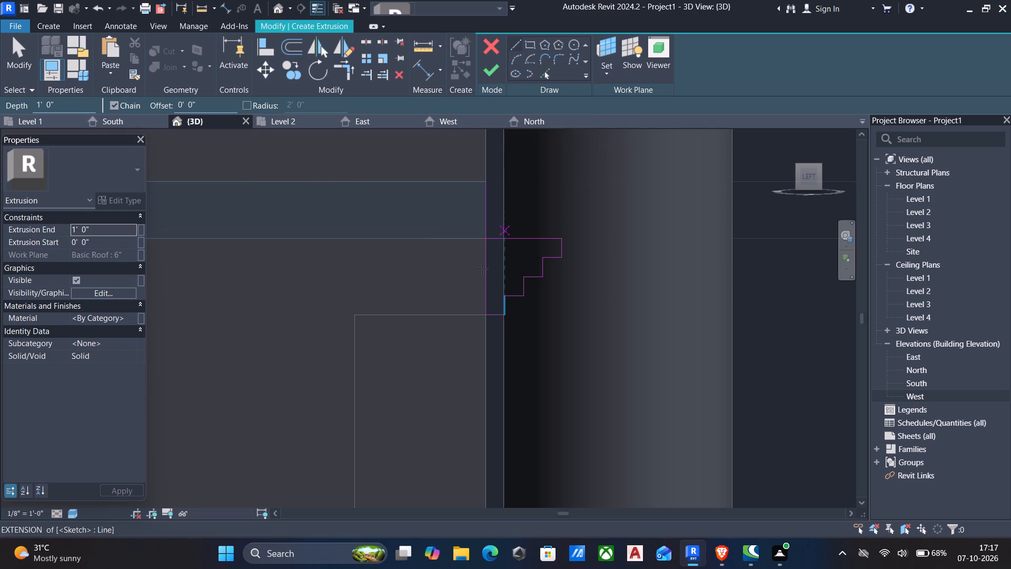
key("t")
key("r")
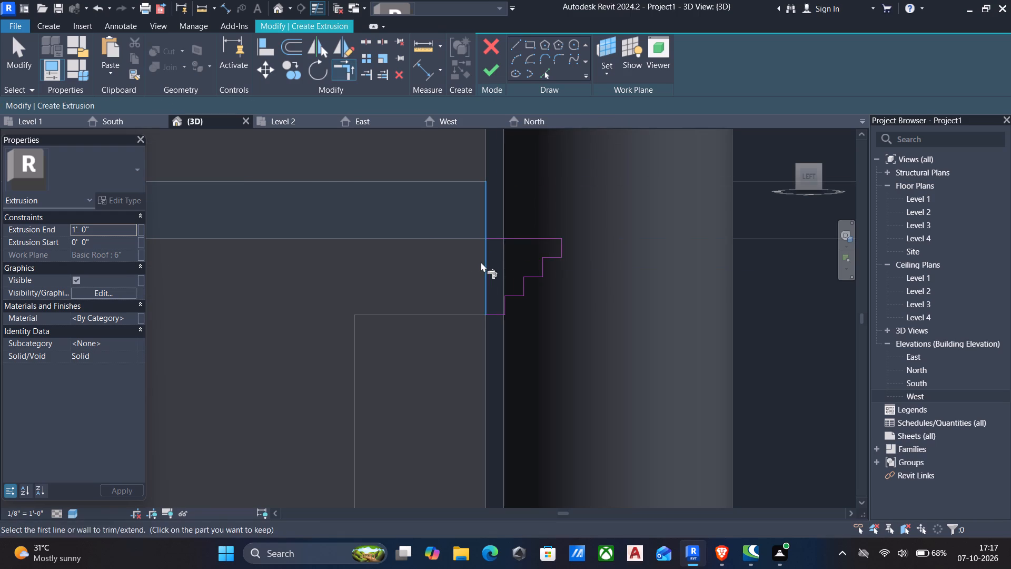
left_click(481, 262)
left_click(506, 235)
left_click(488, 71)
Stretch the stepped extrusion's top face up to the top of the roof slab.
scroll(643, 290, "down", 8)
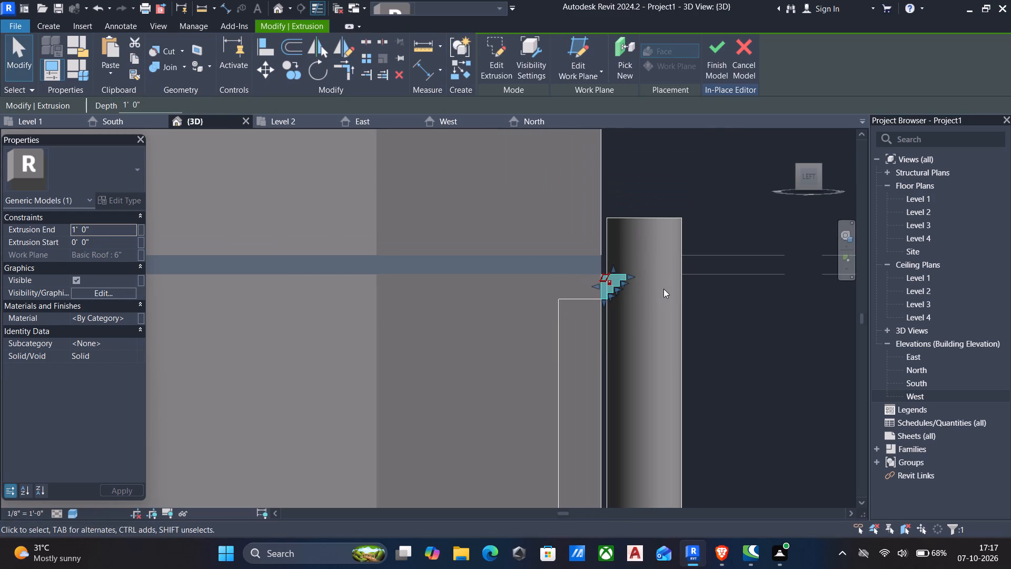
middle_click_drag(664, 289, 471, 363, "shift")
middle_click_drag(488, 356, 573, 298, "shift")
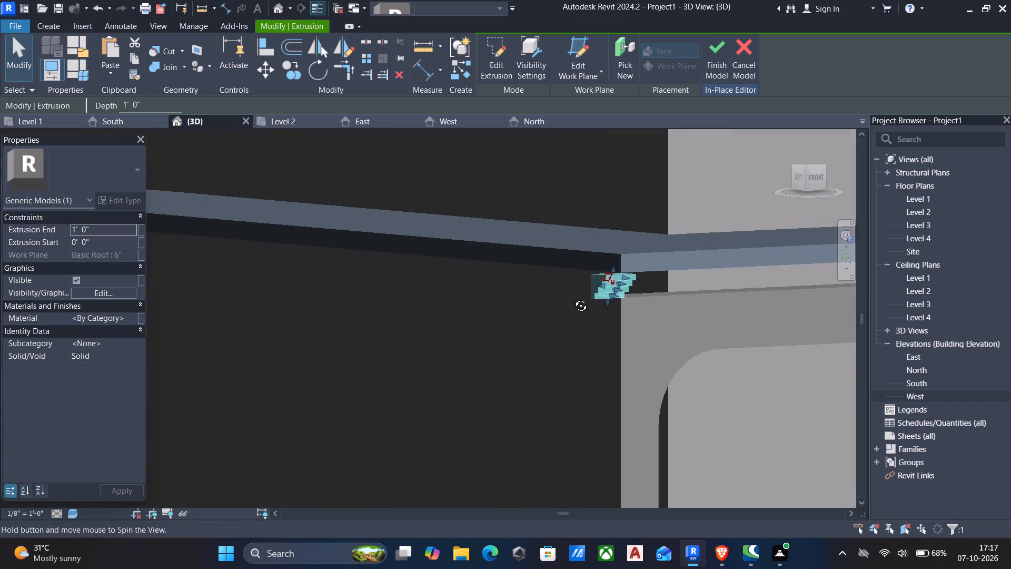
middle_click_drag(573, 298, 576, 296, "shift")
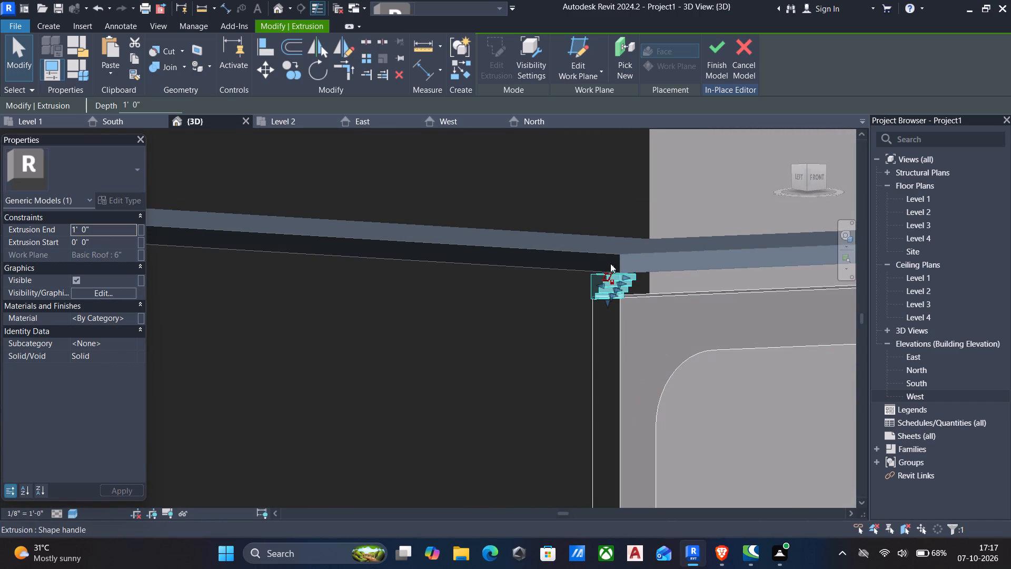
scroll(611, 271, "up", 5)
left_click_drag(617, 270, 613, 253)
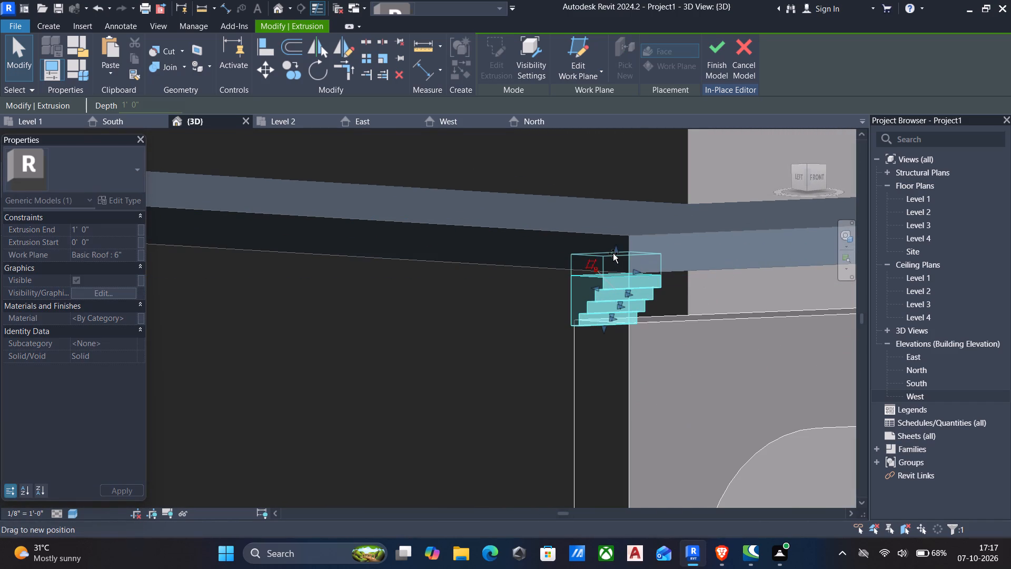
left_click_drag(613, 253, 607, 236)
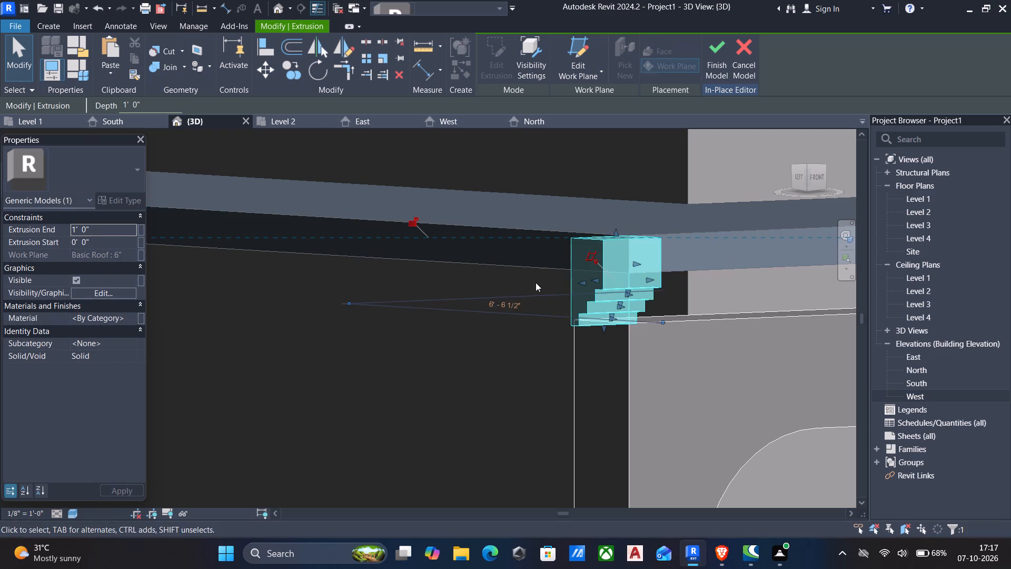
Edit the stepped extrusion's sketch from the left view and delete all the 2" step lines between its bottom line and outer vertical line.
scroll(535, 283, "down", 3)
scroll(541, 335, "up", 4)
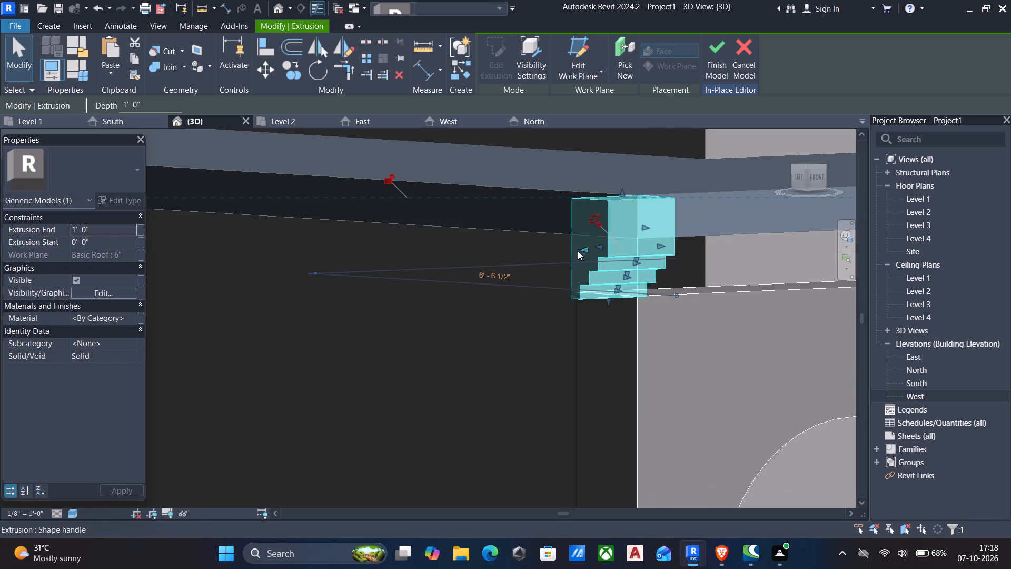
left_click(490, 57)
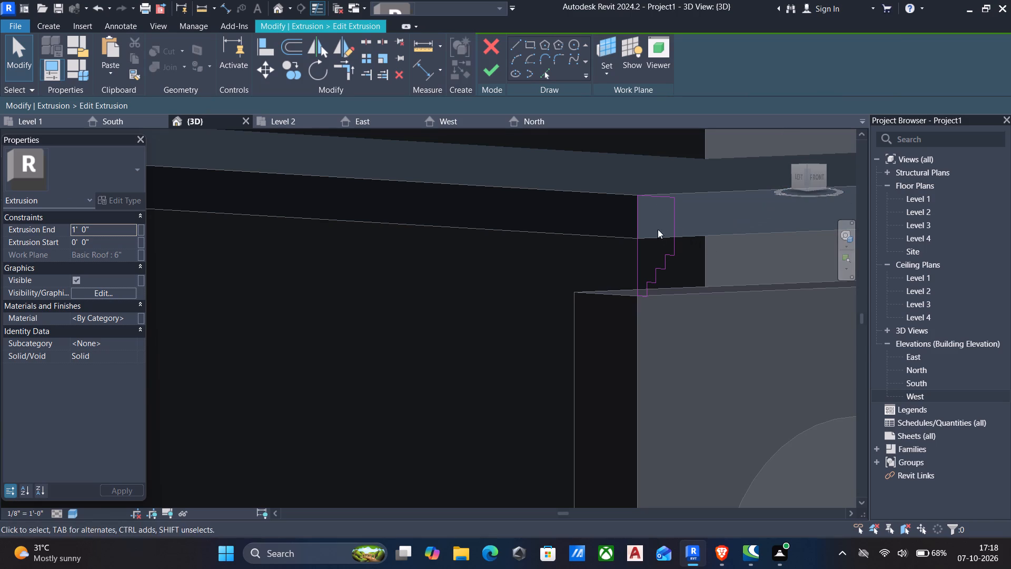
left_click(799, 181)
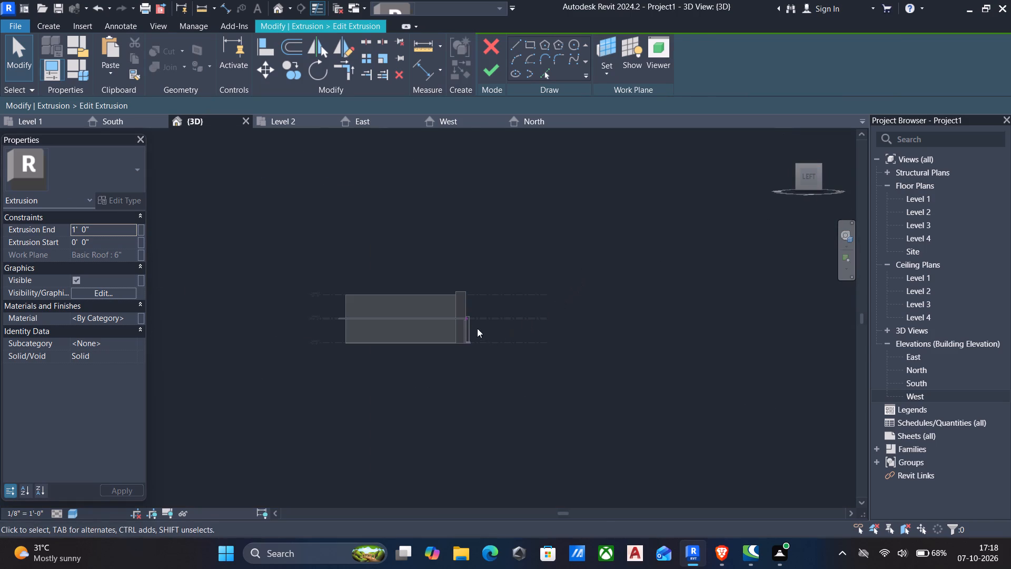
scroll(464, 319, "up", 16)
scroll(472, 333, "up", 11)
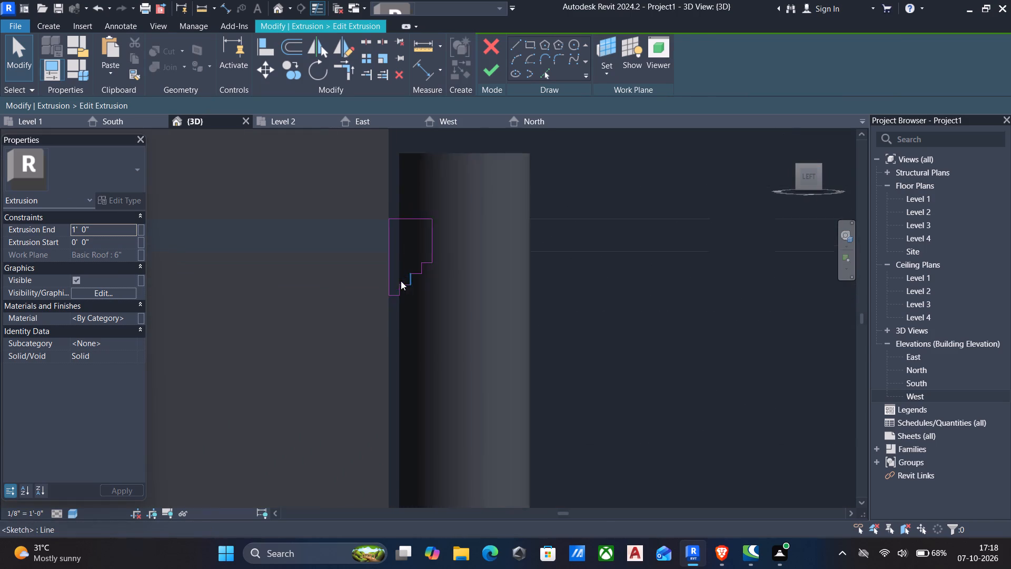
scroll(408, 306, "up", 6)
scroll(531, 355, "up", 1)
scroll(515, 347, "down", 2)
middle_click_drag(513, 363, 618, 411)
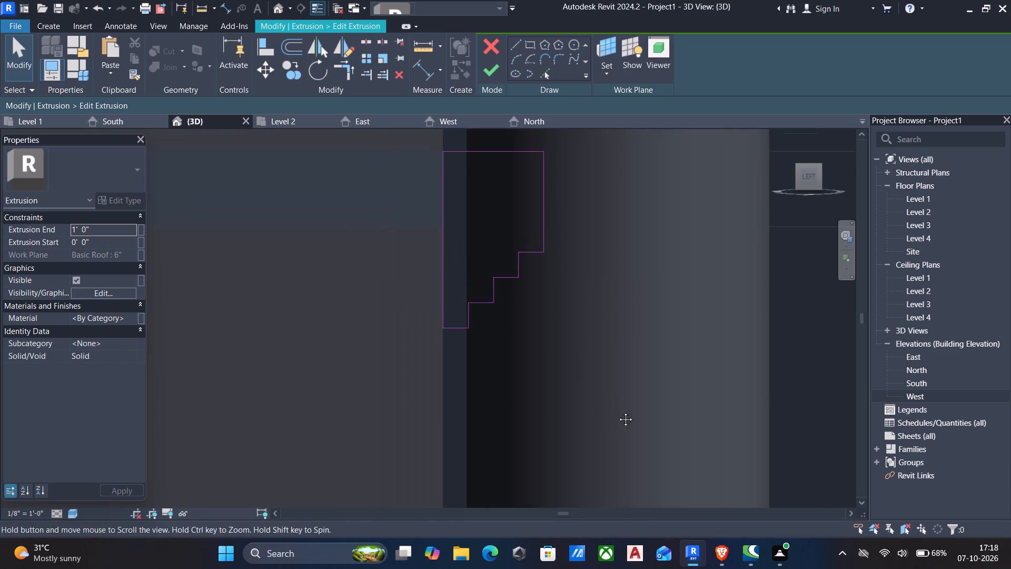
middle_click_drag(618, 411, 628, 416)
scroll(578, 389, "up", 5)
scroll(470, 281, "down", 5)
middle_click_drag(470, 299, 487, 374)
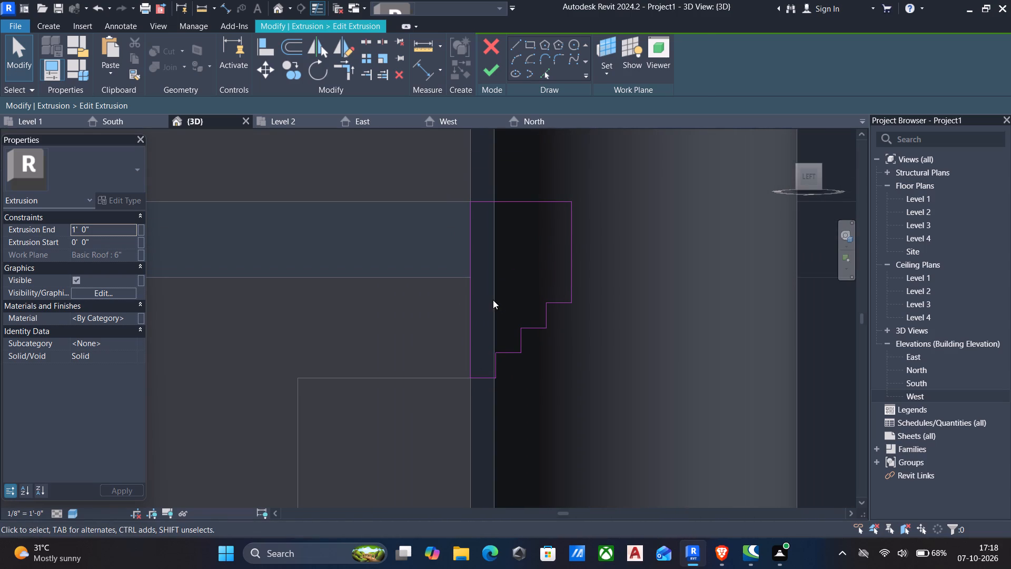
left_click_drag(576, 360, 557, 348)
left_click_drag(488, 296, 569, 393)
scroll(568, 393, "up", 1)
key("Pause")
key("Delete")
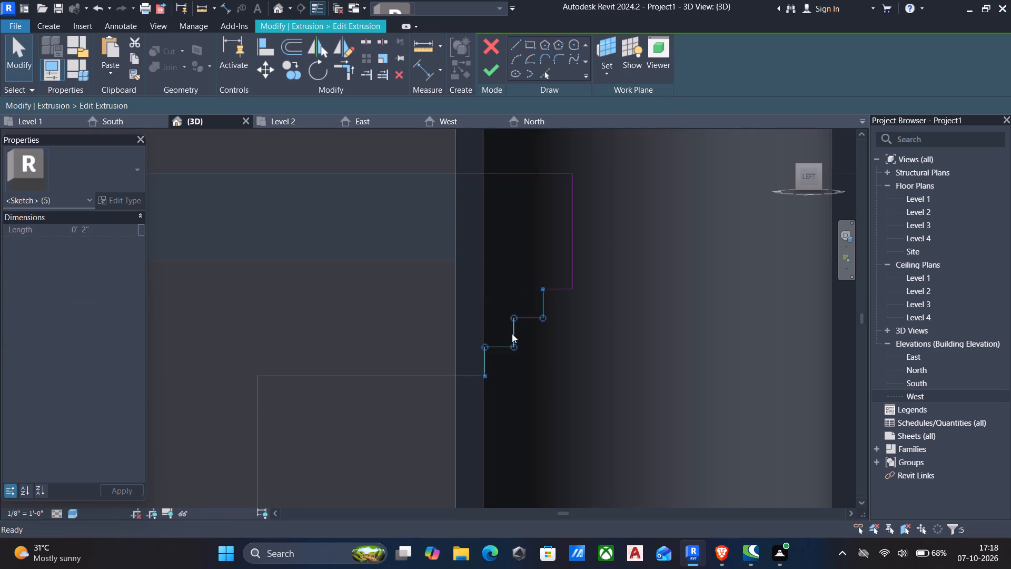
left_click(545, 289)
key("Delete")
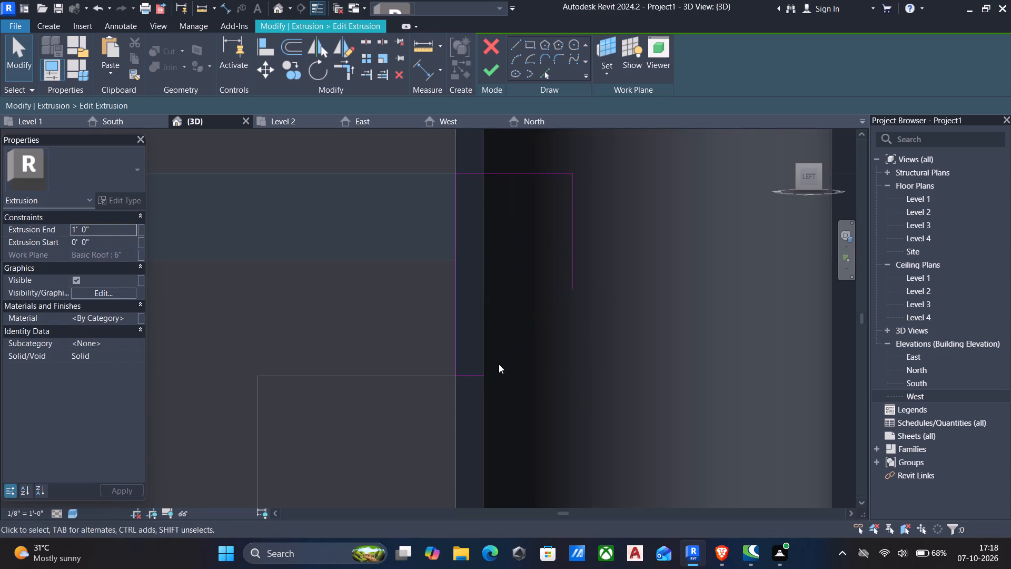
Draw three steps, each 3" high and 2" deep, from the bottom line's outer end up to the profile's outer vertical line.
left_click(518, 48)
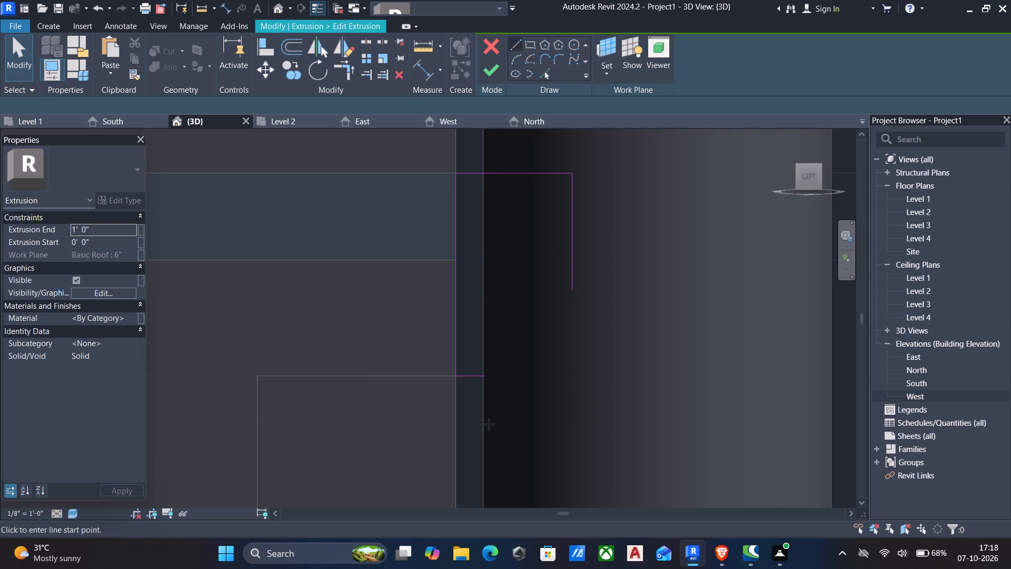
left_click(484, 376)
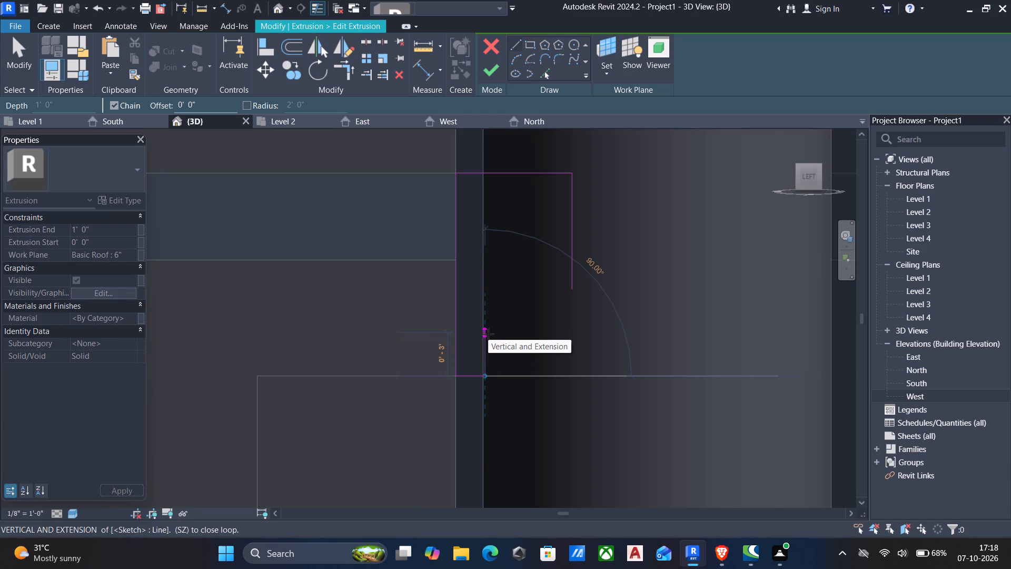
left_click(488, 334)
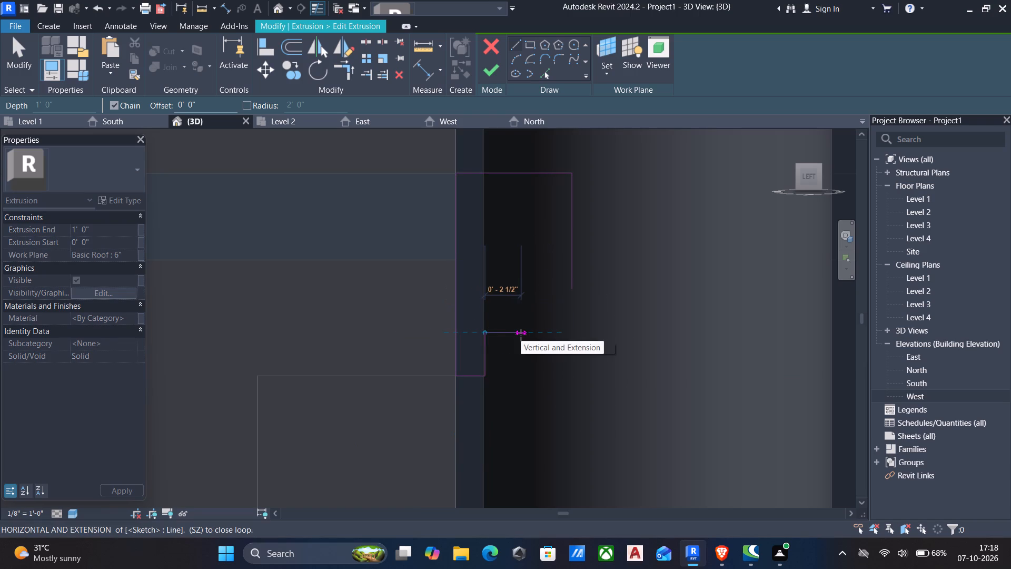
left_click(514, 334)
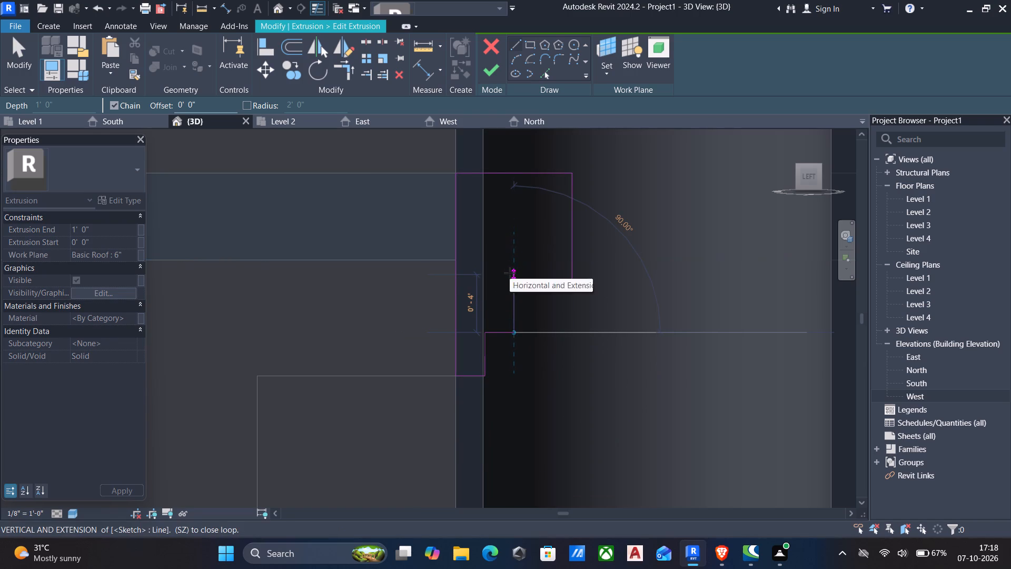
left_click(510, 287)
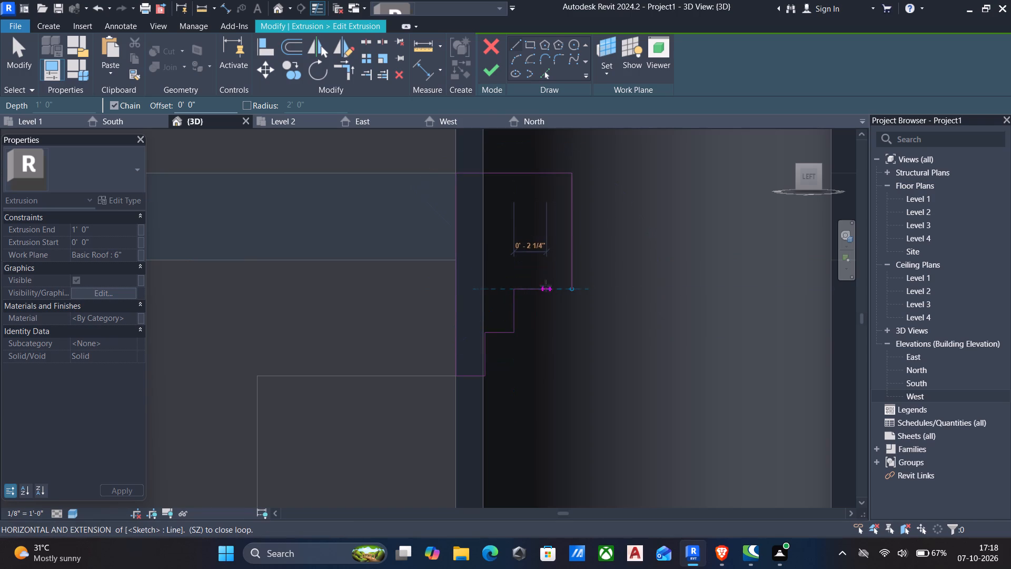
left_click(541, 286)
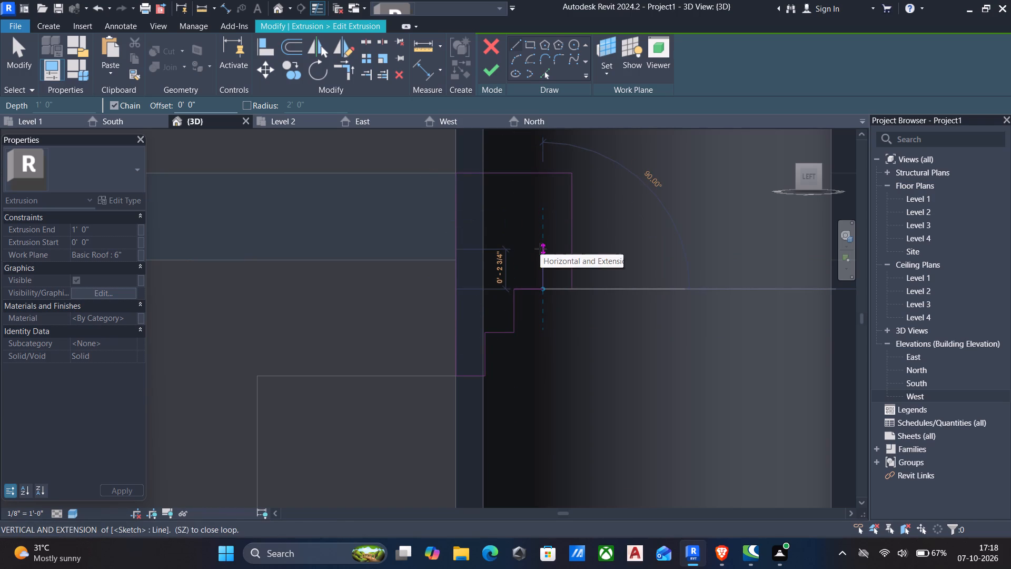
left_click(538, 244)
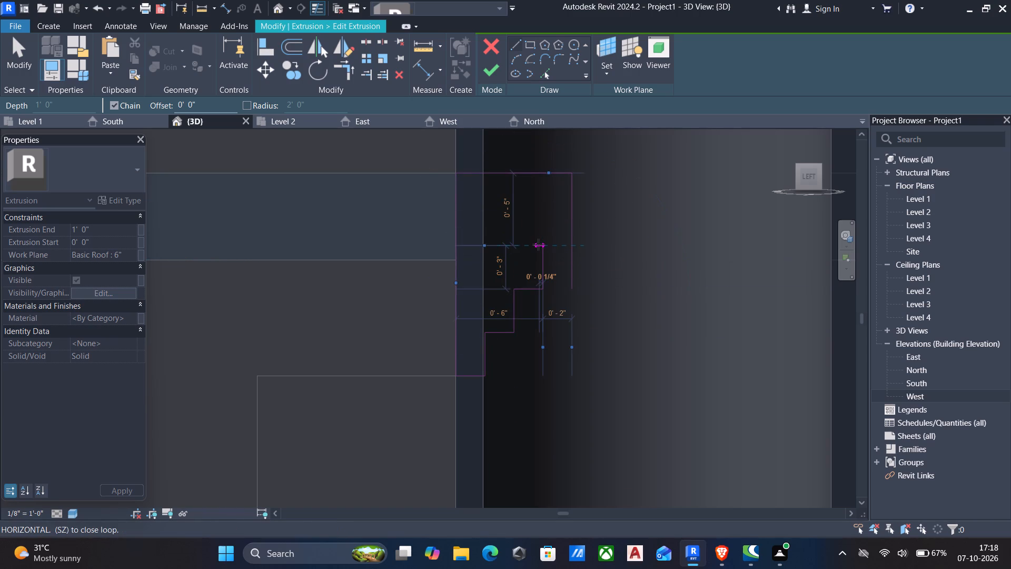
scroll(557, 247, "up", 3)
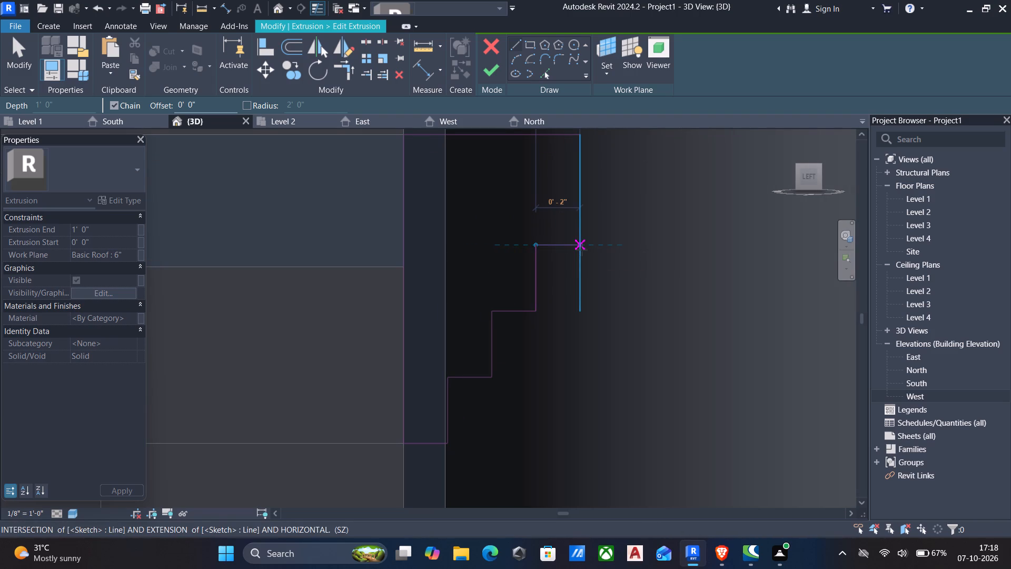
left_click(581, 250)
key("Escape")
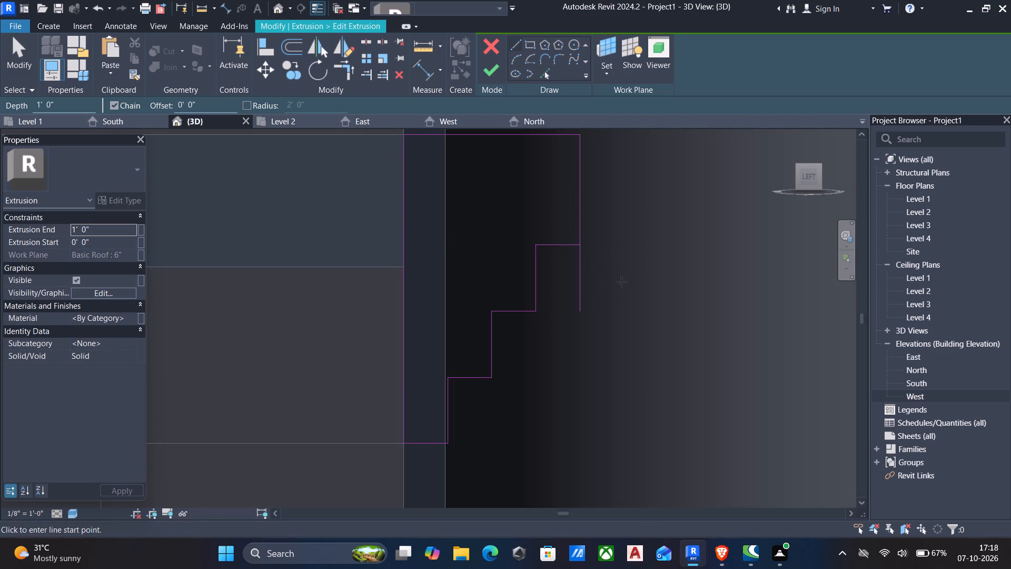
Trim the outer vertical line to the uppermost step's horizontal line to close the profile.
scroll(625, 286, "down", 1)
key("Escape")
type("tr")
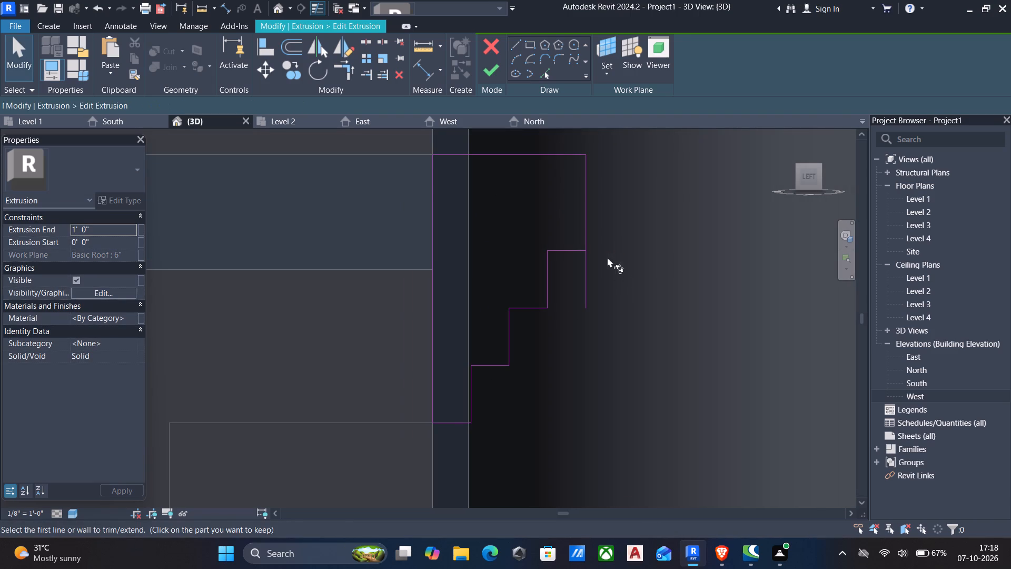
left_click(590, 215)
left_click(569, 248)
scroll(540, 332, "down", 3)
key("Escape")
scroll(493, 360, "up", 3)
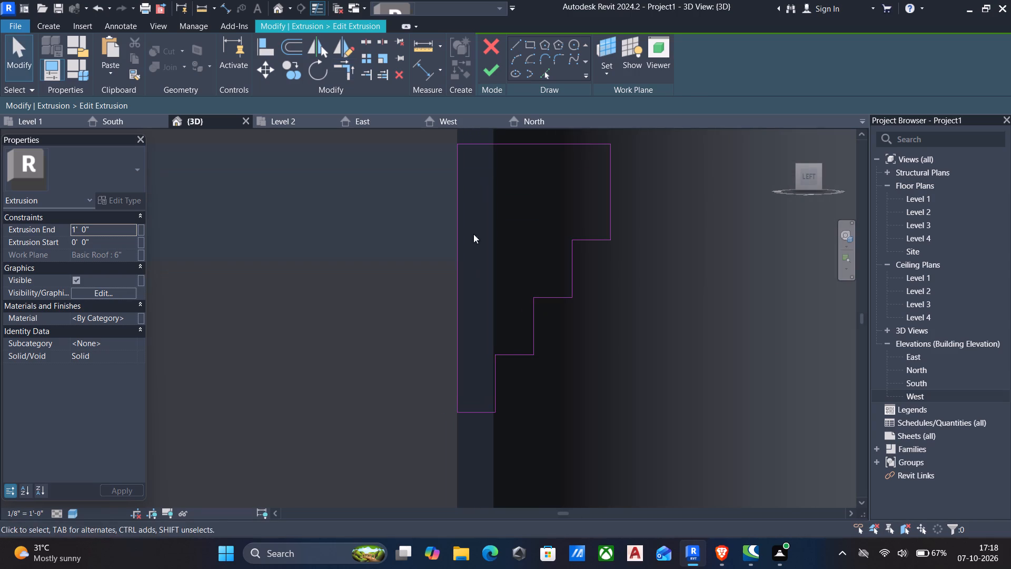
Fillet the profile's lowest outer corner with a freely set radius of about 1.66".
left_click(557, 60)
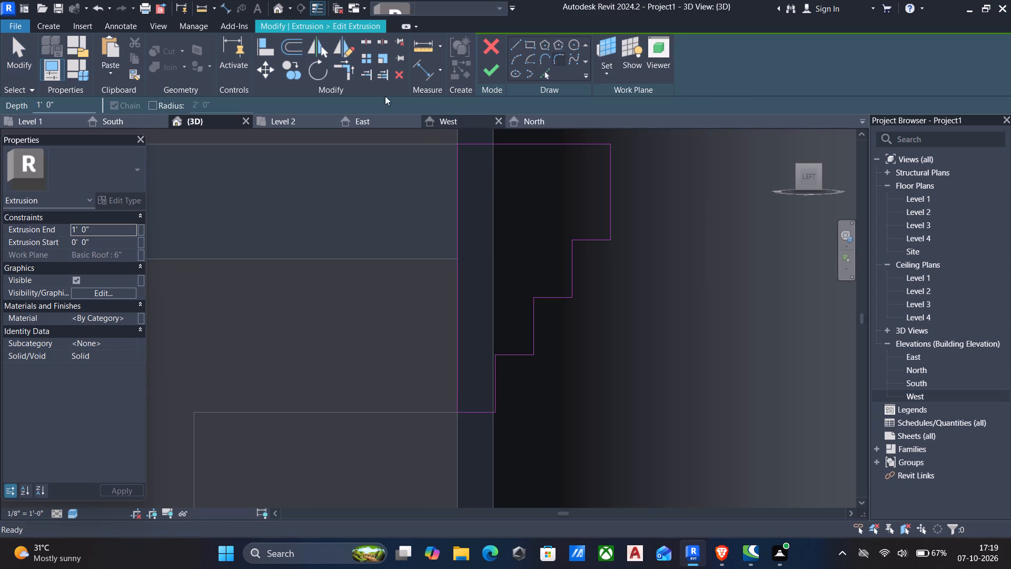
left_click(156, 105)
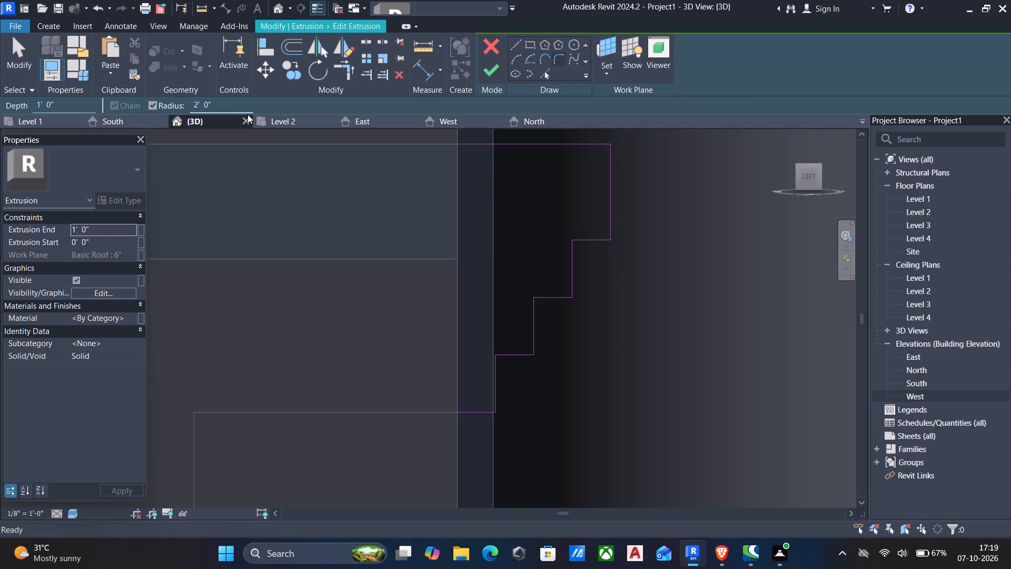
left_click(152, 107)
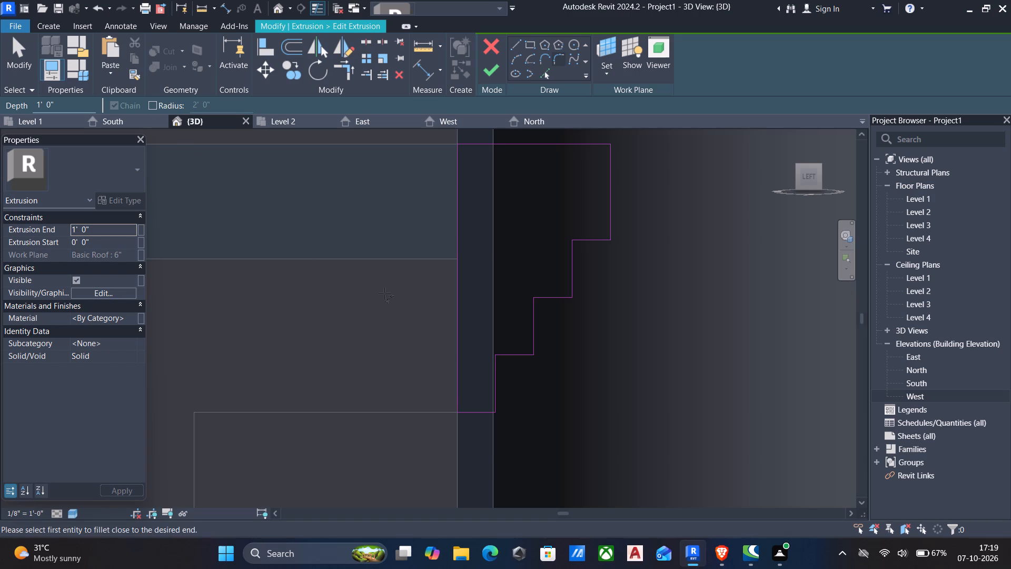
scroll(488, 413, "up", 4)
left_click(480, 413)
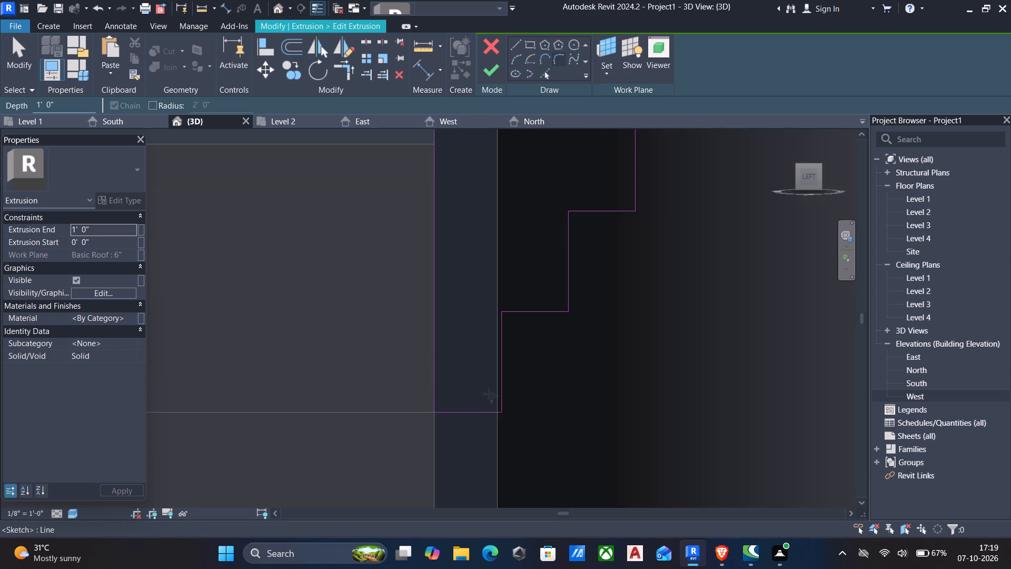
left_click(497, 381)
scroll(493, 380, "up", 3)
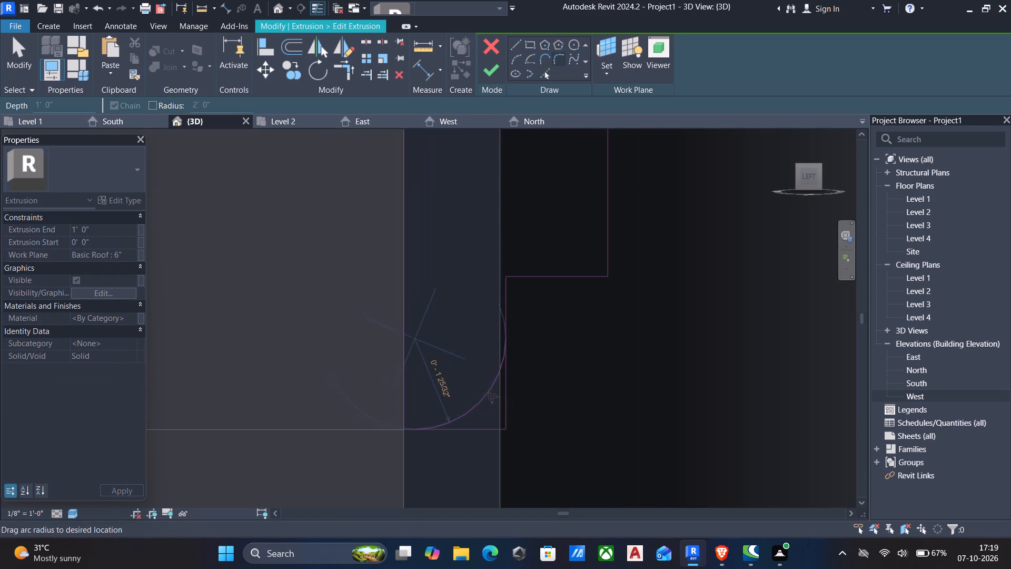
scroll(489, 395, "up", 2)
left_click(489, 395)
scroll(574, 377, "down", 1)
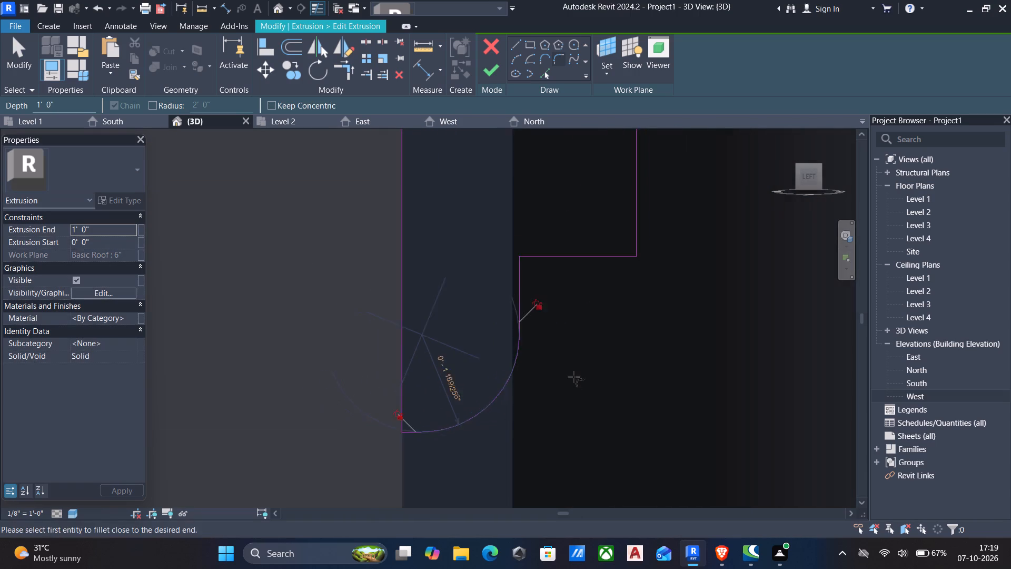
Fillet the lower outer corners of the two middle steps with a radius of about 1 3/4" each.
scroll(574, 377, "down", 1)
middle_click_drag(569, 390, 517, 474)
left_click(573, 321)
left_click(543, 355)
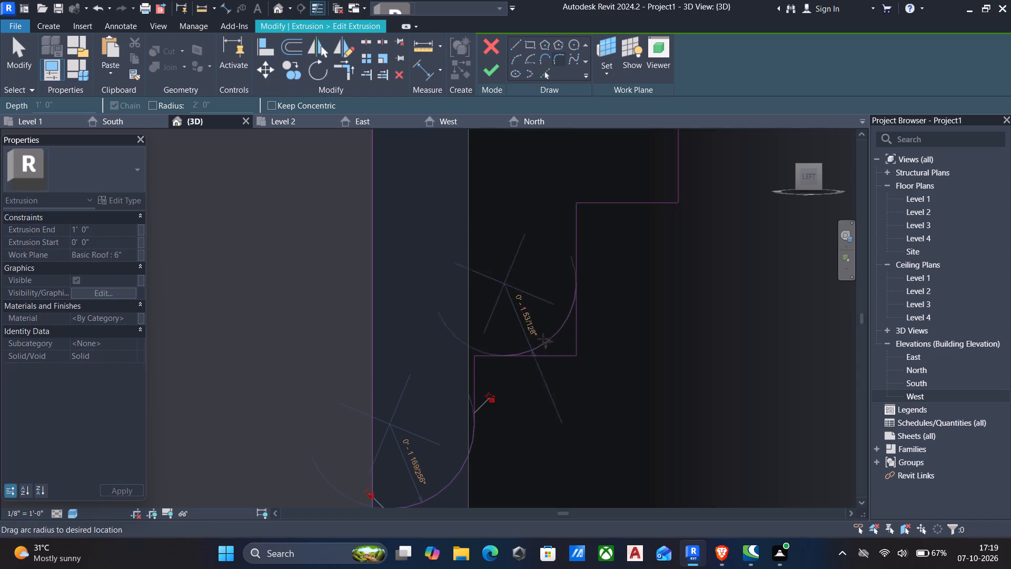
left_click(546, 337)
scroll(584, 354, "down", 2)
middle_click_drag(586, 358, 527, 450)
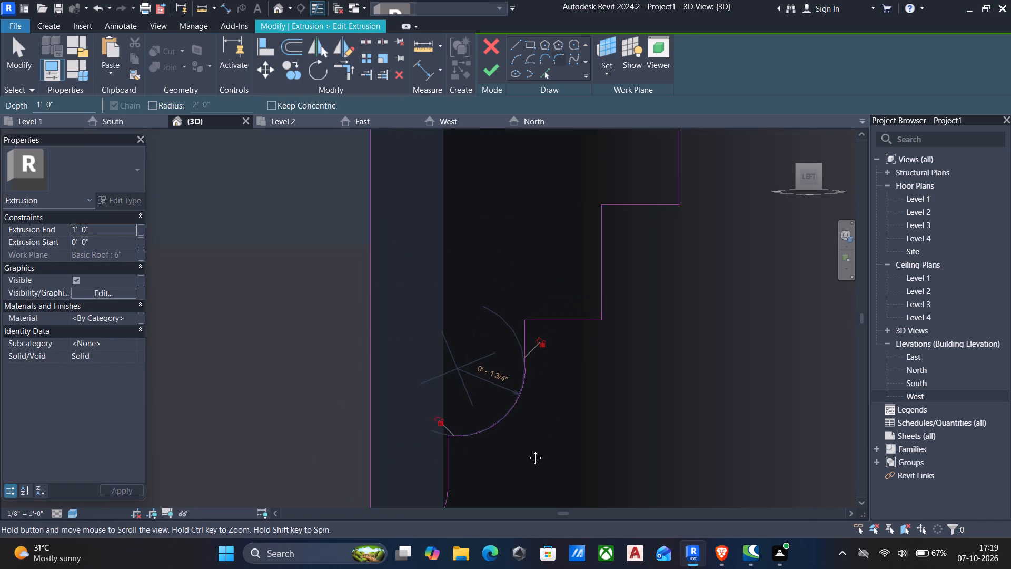
middle_click_drag(527, 450, 526, 453)
left_click(593, 304)
left_click(576, 339)
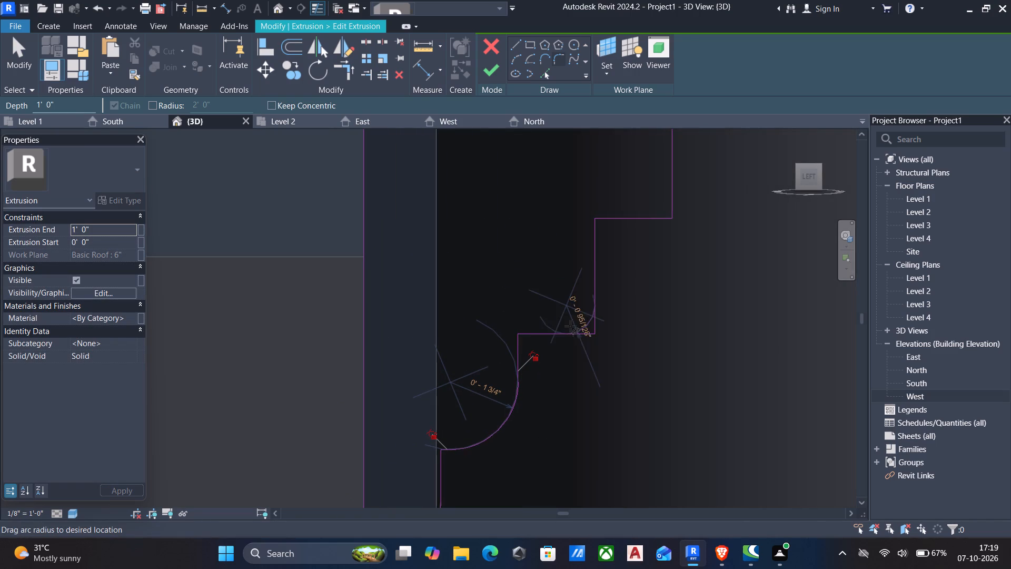
left_click(563, 326)
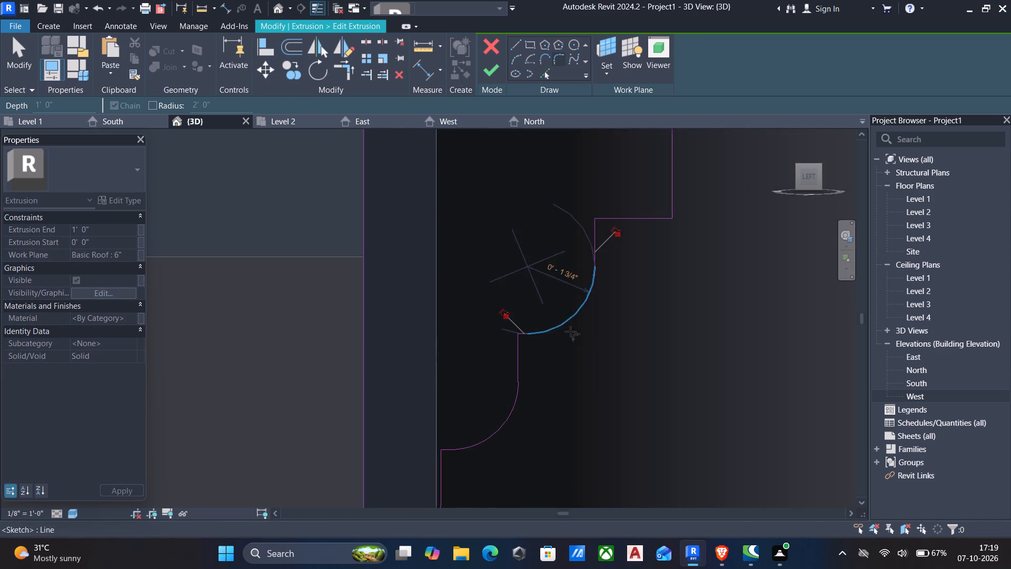
Fillet the lower outer corner of the profile's top block with a radius of about 2 1/2".
scroll(604, 354, "down", 2)
middle_click_drag(604, 365, 538, 484)
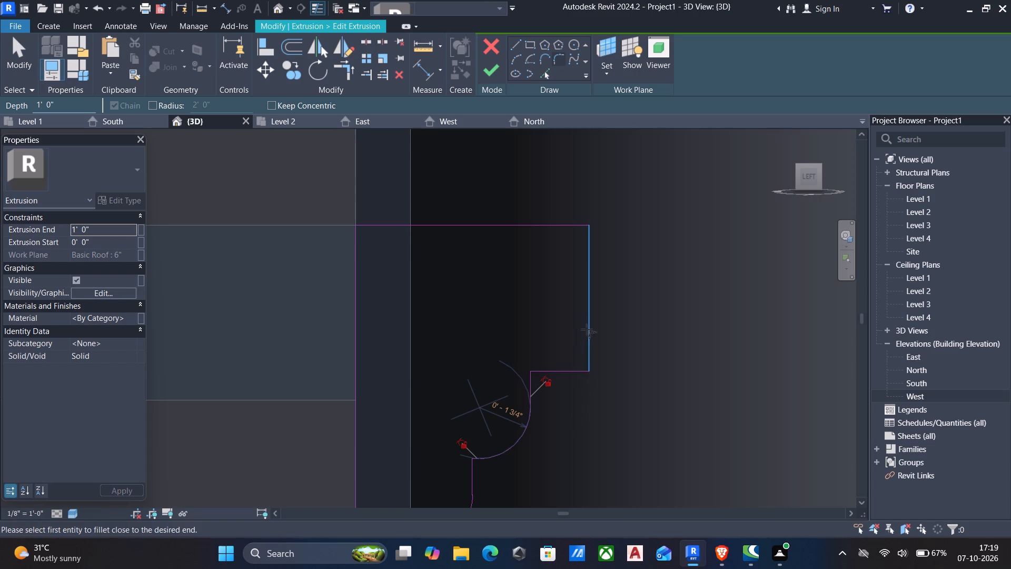
left_click(588, 327)
left_click(560, 366)
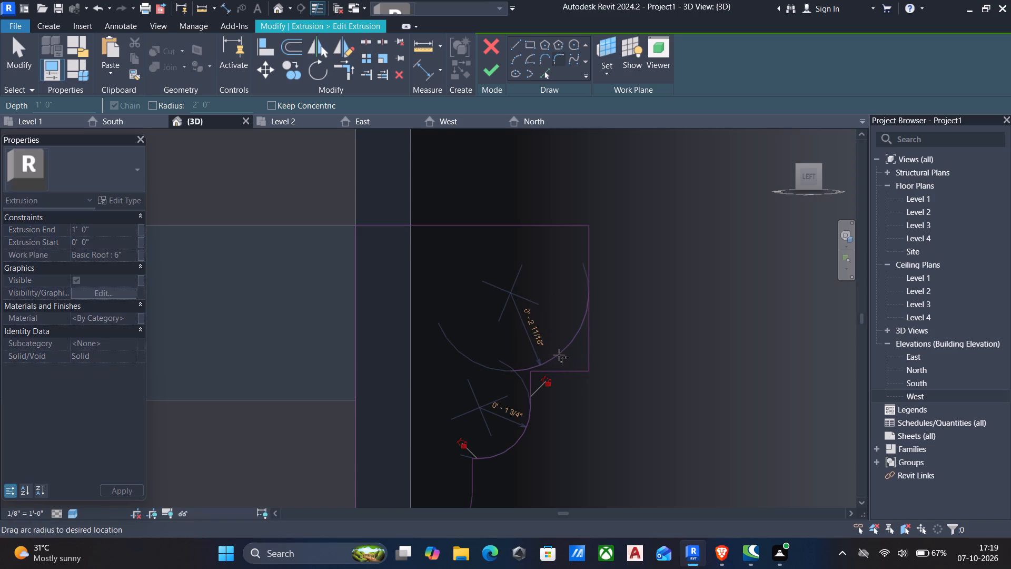
left_click(561, 356)
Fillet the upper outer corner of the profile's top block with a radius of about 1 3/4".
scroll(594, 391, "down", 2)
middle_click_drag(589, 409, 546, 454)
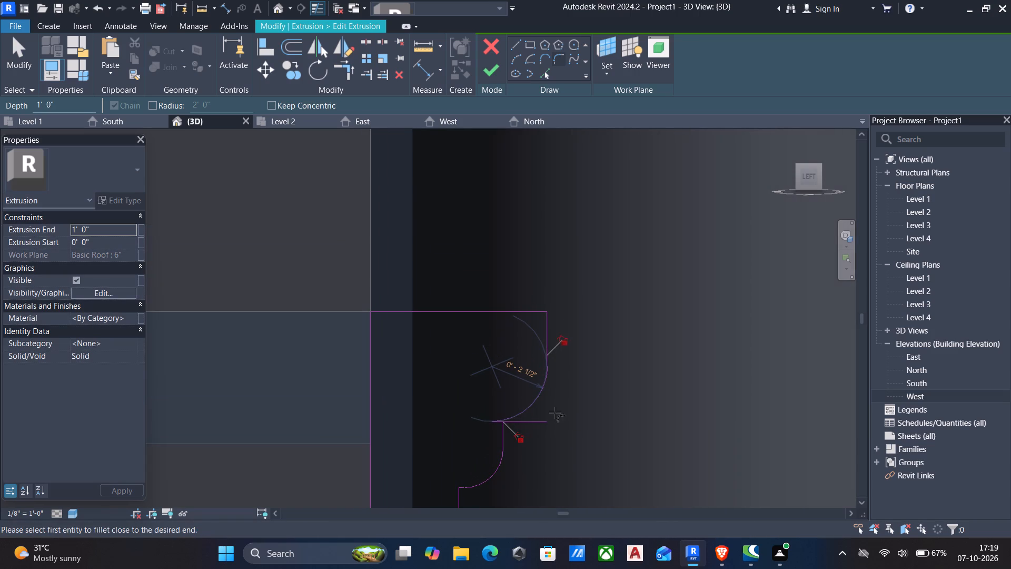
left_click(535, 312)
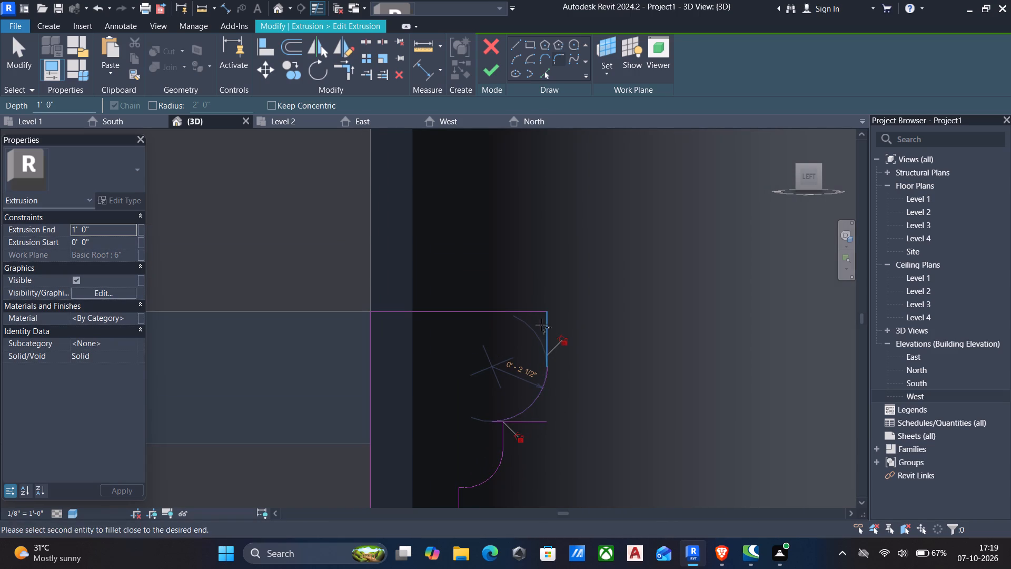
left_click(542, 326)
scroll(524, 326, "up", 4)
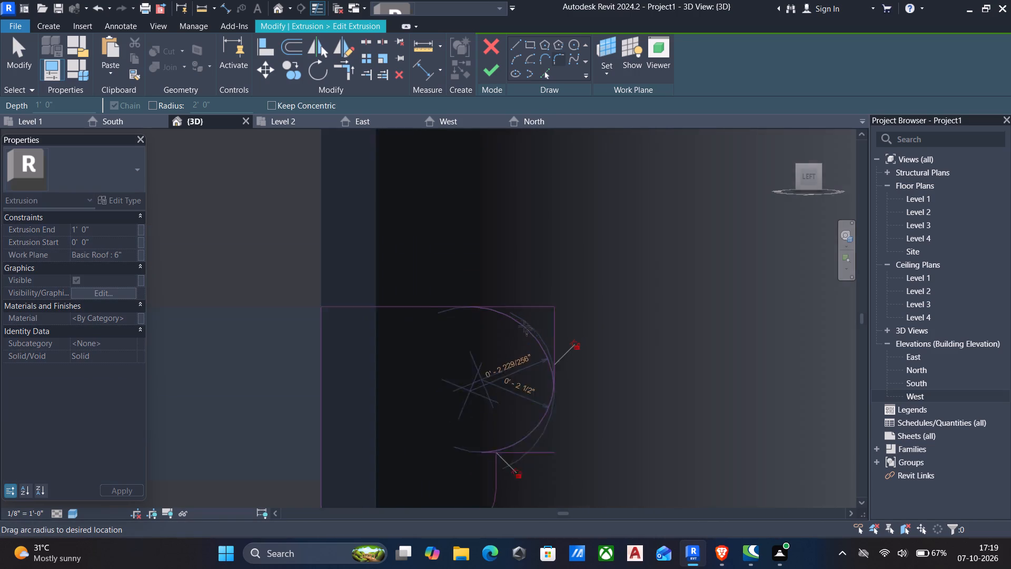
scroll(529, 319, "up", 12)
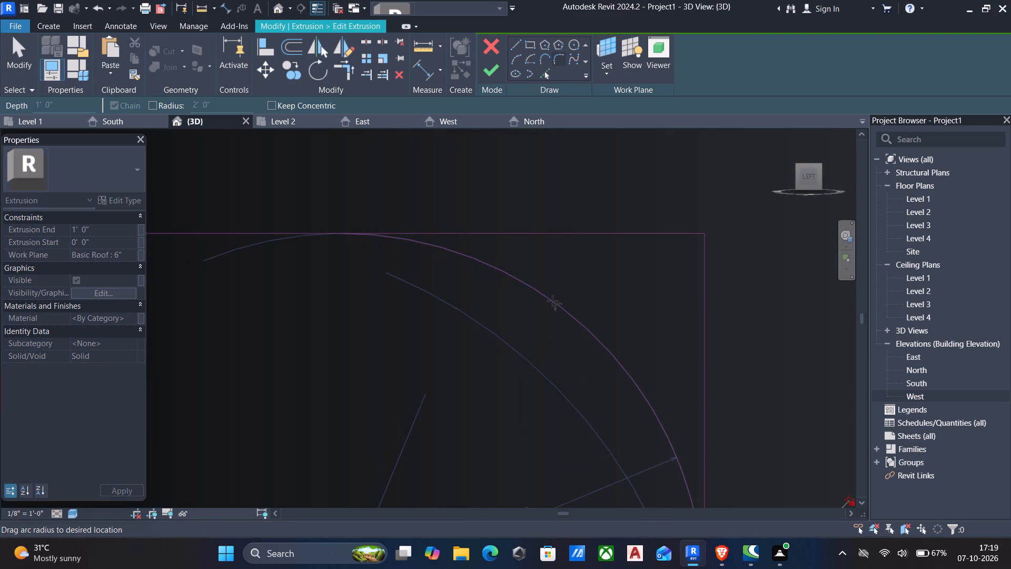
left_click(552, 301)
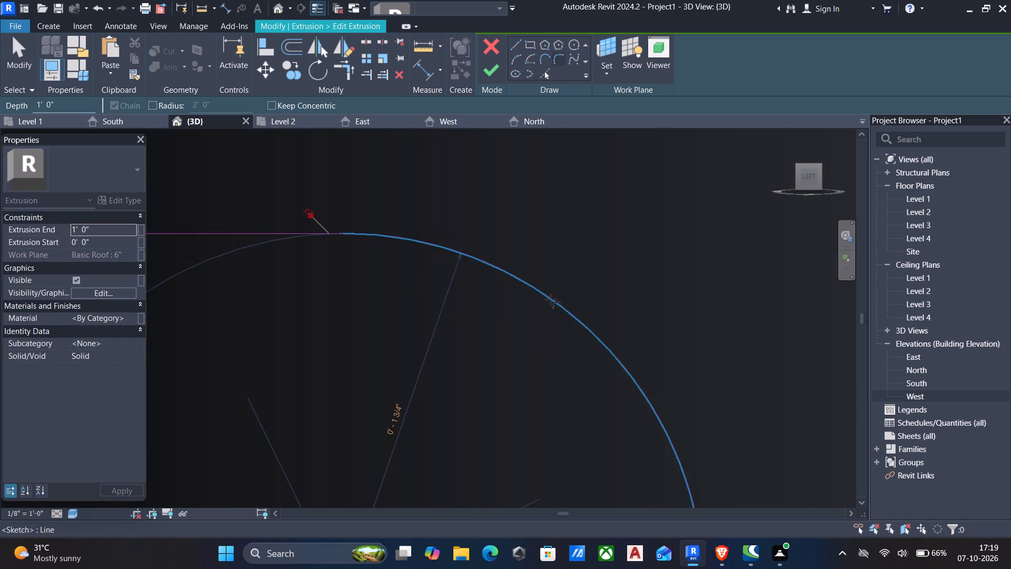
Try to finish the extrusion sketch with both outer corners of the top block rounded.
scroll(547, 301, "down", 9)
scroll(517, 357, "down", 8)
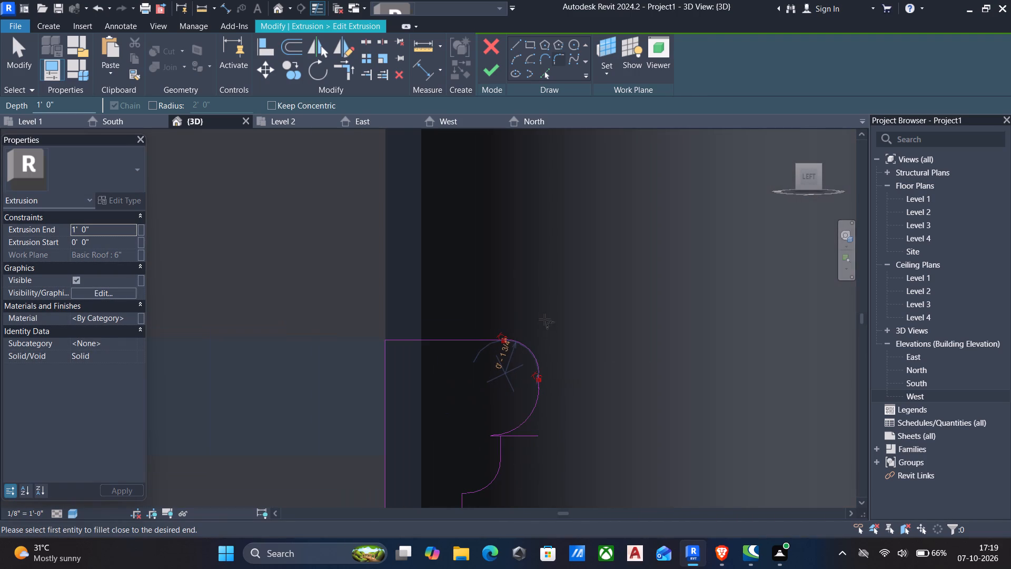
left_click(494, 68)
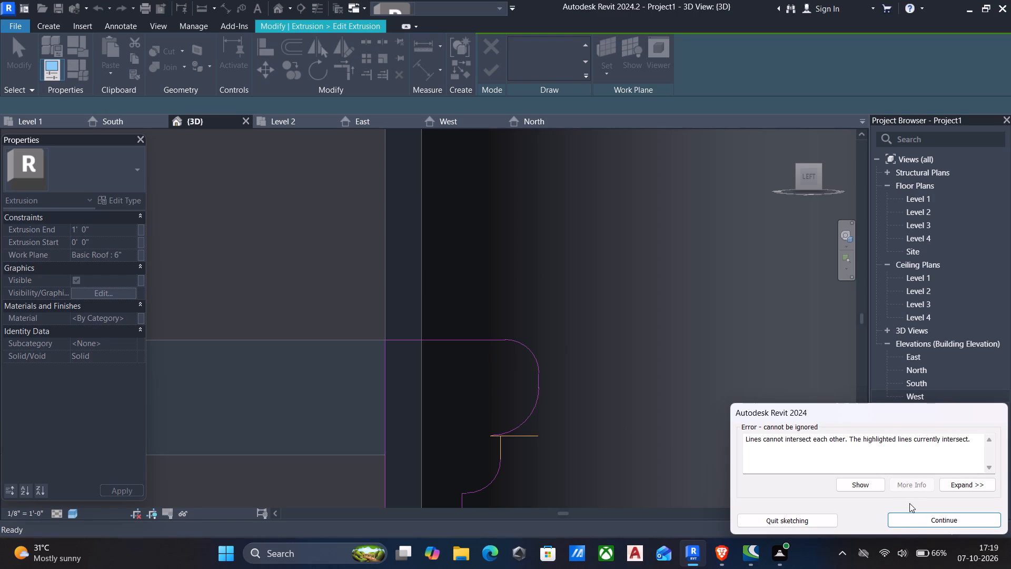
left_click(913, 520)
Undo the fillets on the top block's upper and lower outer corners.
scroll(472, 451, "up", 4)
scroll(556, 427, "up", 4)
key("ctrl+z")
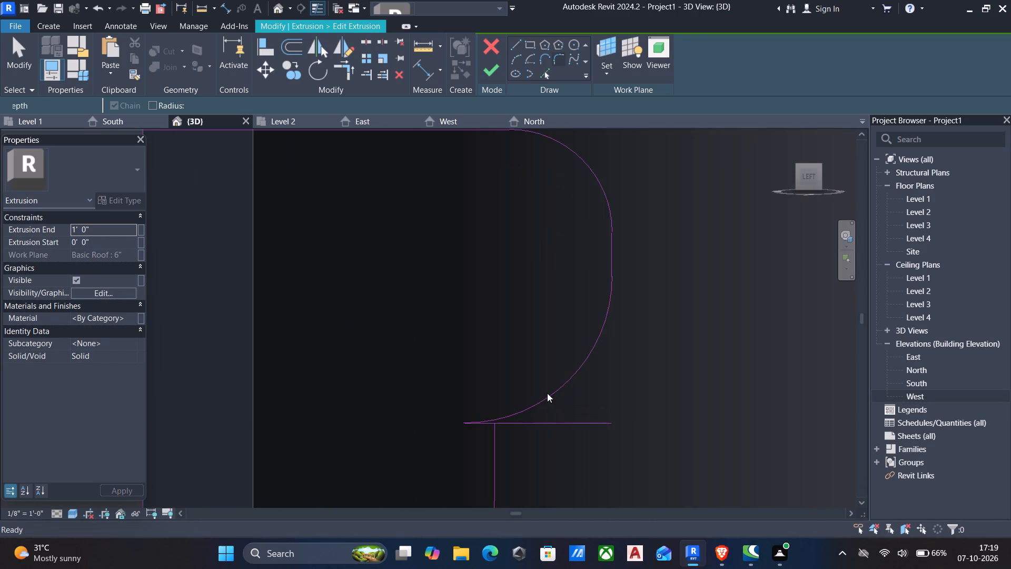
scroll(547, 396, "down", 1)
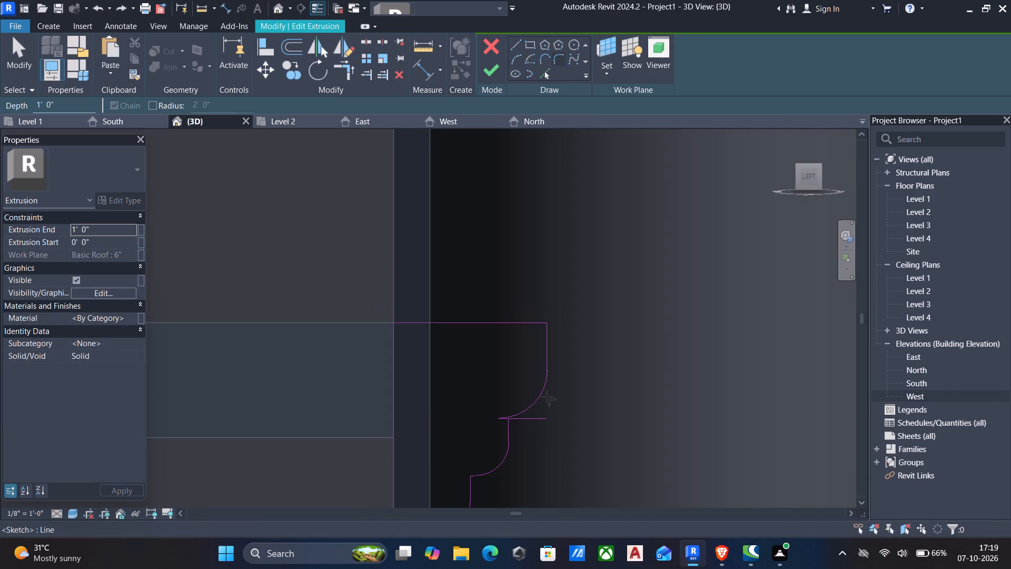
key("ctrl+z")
Fillet only the upper outer corner of the profile's top block with a radius of about 2 1/4".
scroll(543, 401, "down", 4)
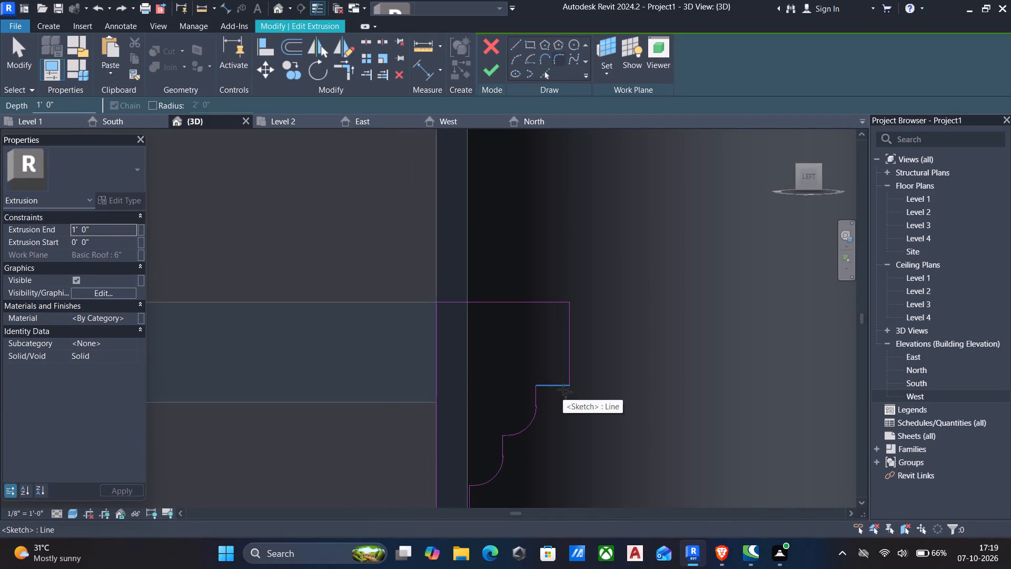
scroll(562, 389, "down", 2)
left_click(539, 329)
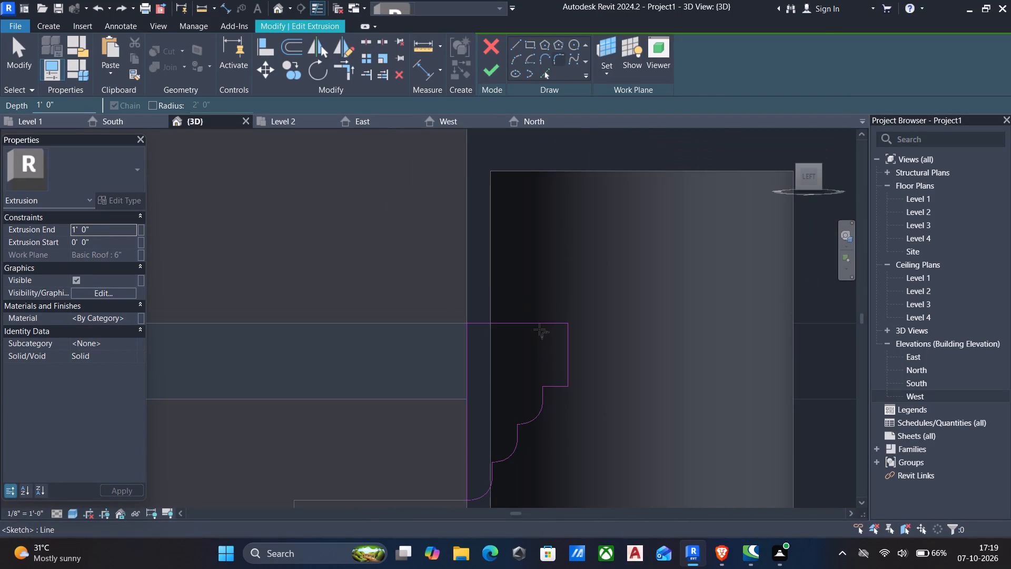
left_click(571, 340)
scroll(557, 343, "up", 4)
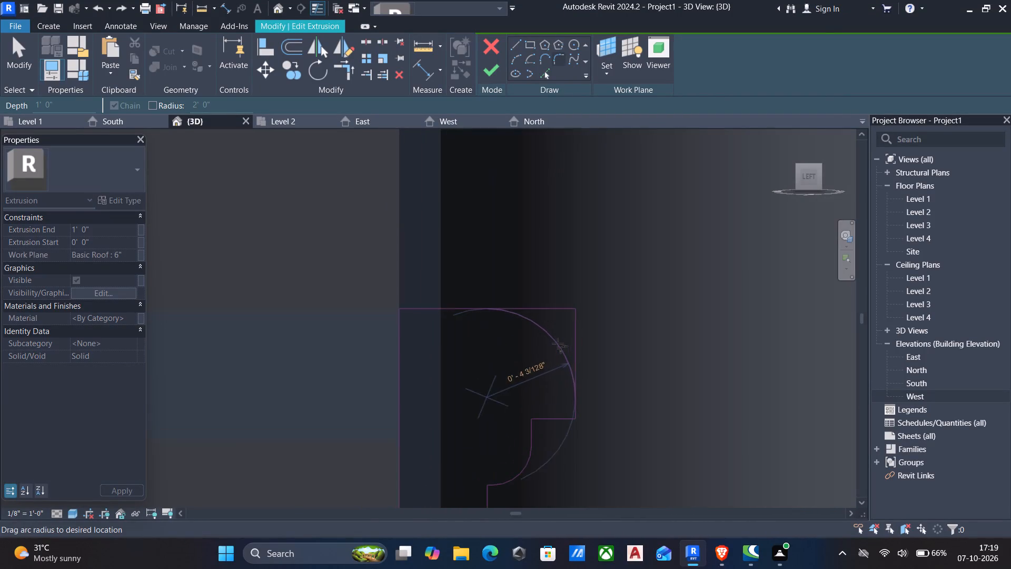
scroll(558, 342, "up", 7)
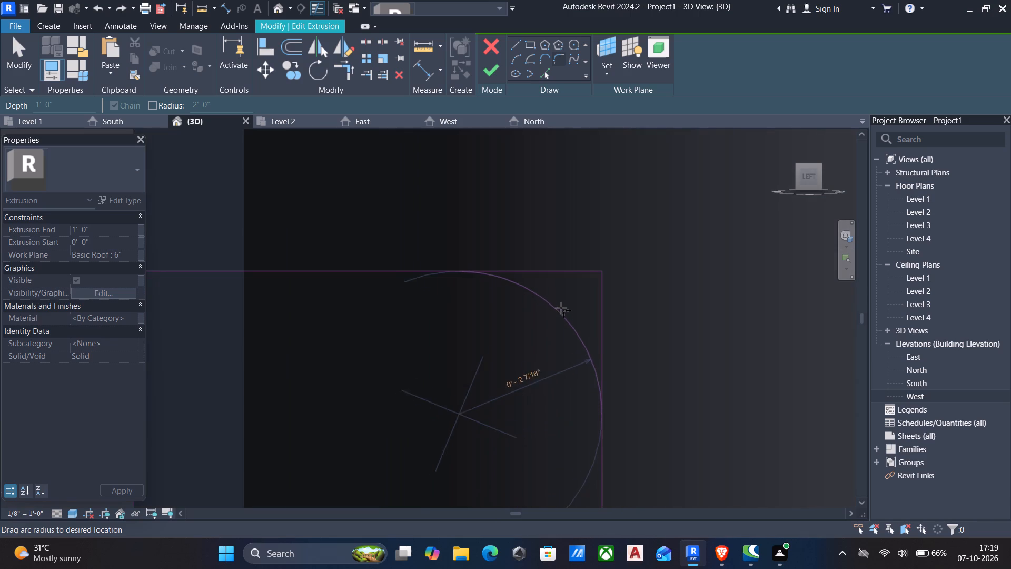
left_click(561, 306)
scroll(562, 309, "down", 5)
scroll(558, 366, "down", 7)
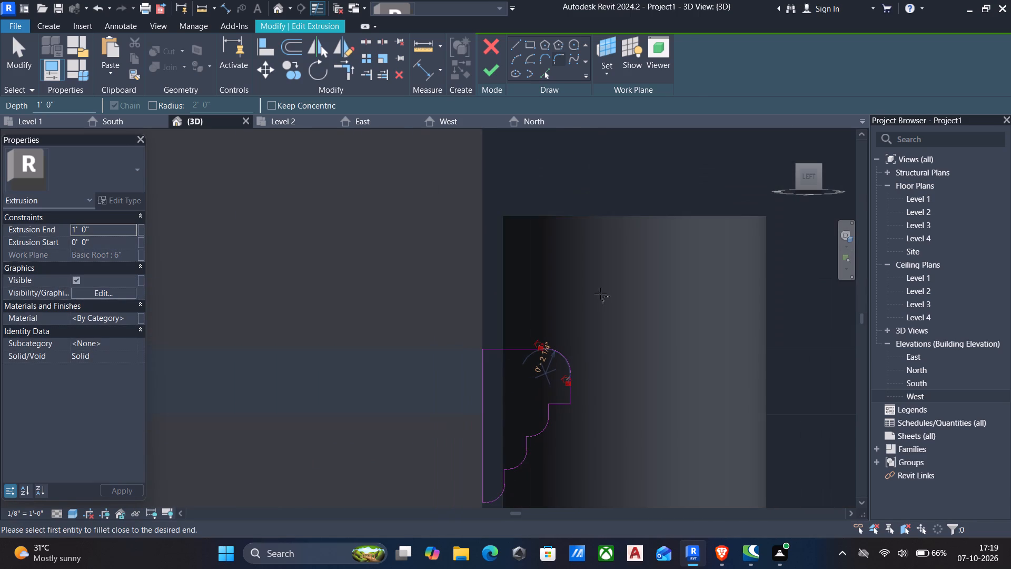
Finish the sketch edit to apply the stepped, rounded profile to the cornice extrusion.
left_click(490, 70)
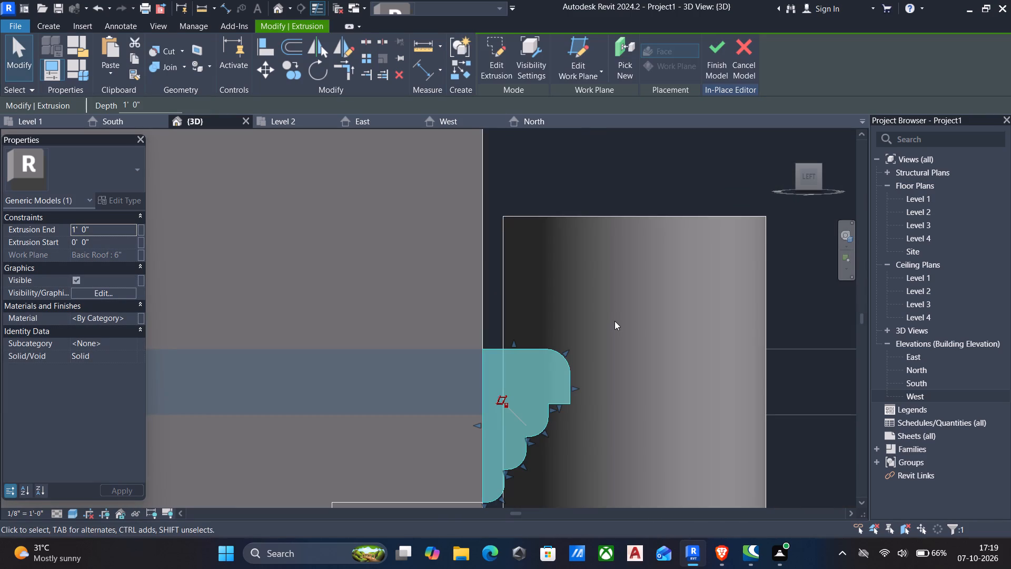
scroll(635, 311, "down", 4)
middle_click_drag(645, 316, 577, 369, "shift")
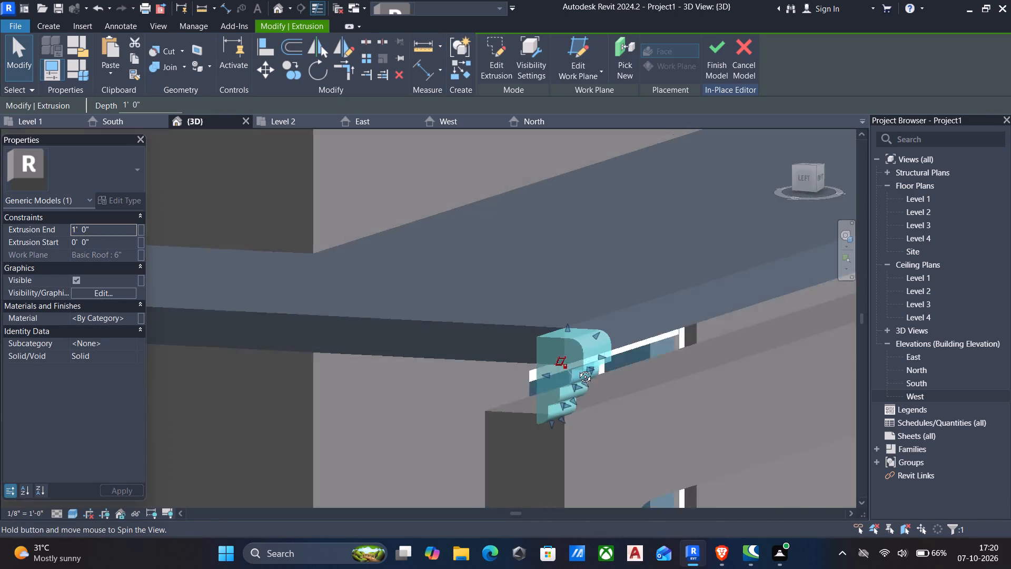
middle_click_drag(577, 369, 501, 387, "shift")
key("Escape")
Align the cornice's inner end face with the side of the tall projecting block so it runs along the slab's front edge.
scroll(637, 391, "down", 1)
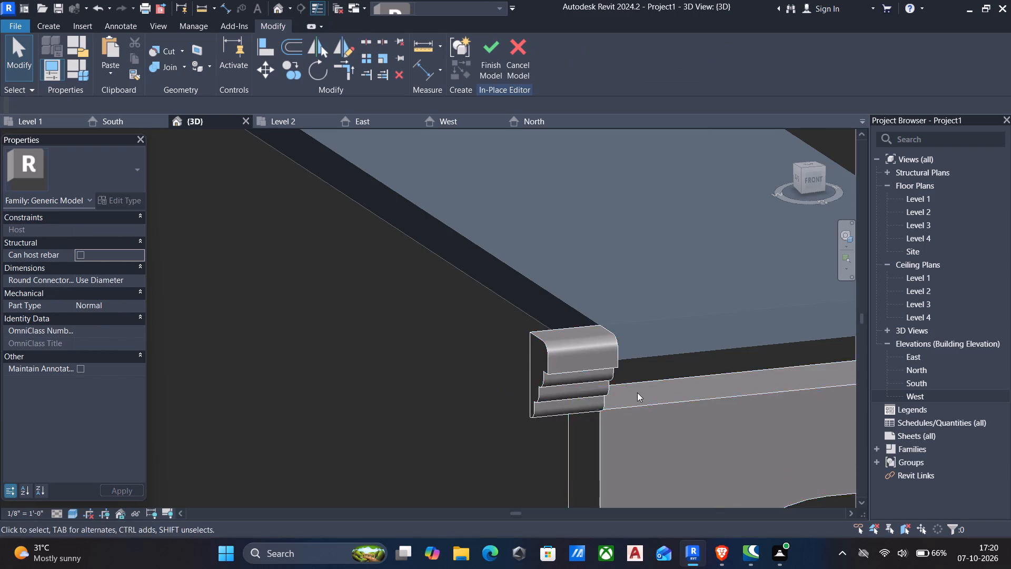
scroll(637, 393, "down", 1)
middle_click_drag(639, 399, 410, 410)
scroll(512, 416, "down", 1)
middle_click_drag(513, 416, 294, 379)
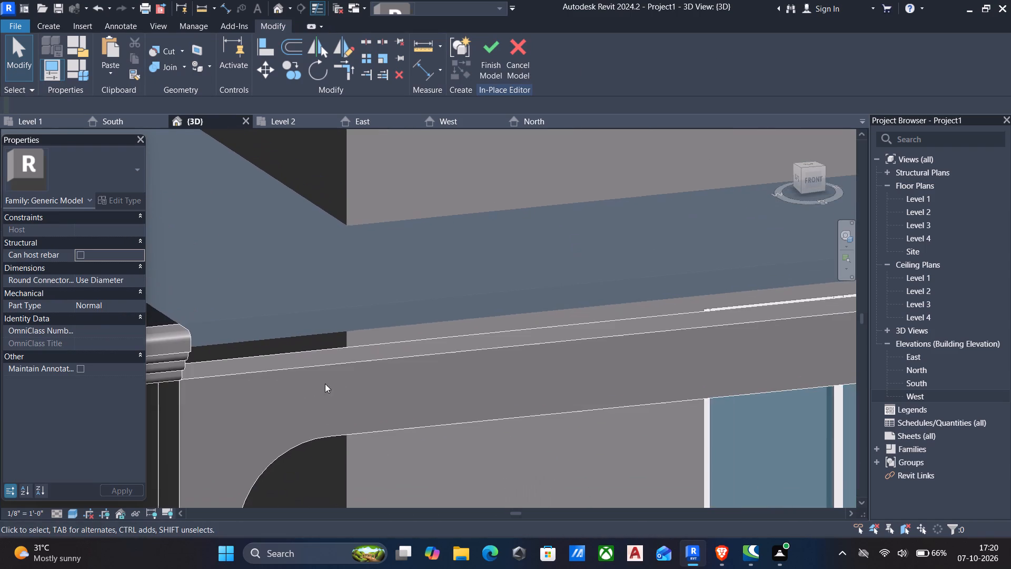
scroll(380, 384, "down", 4)
scroll(499, 402, "down", 7)
scroll(712, 365, "up", 4)
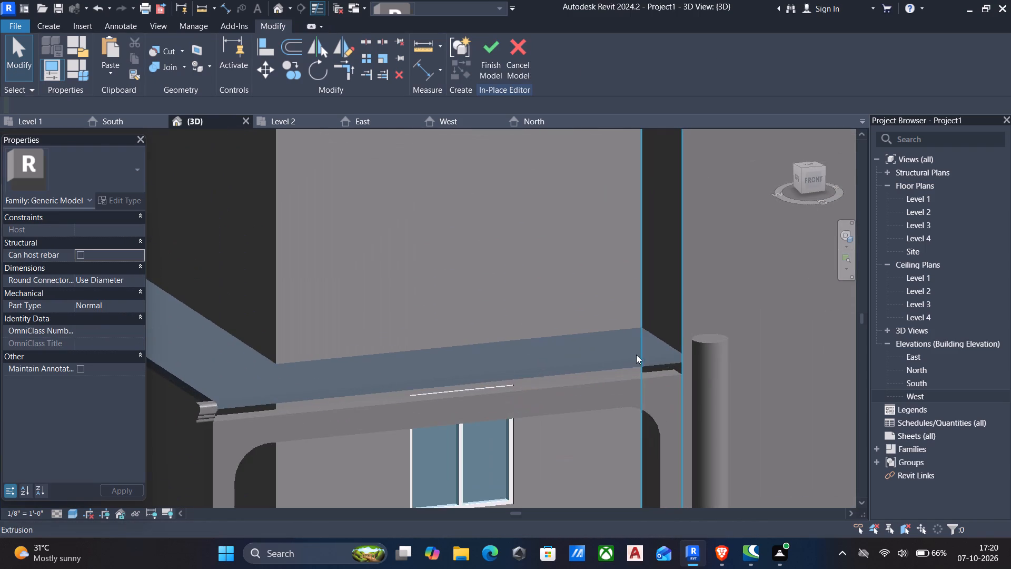
scroll(500, 327, "down", 3)
middle_click_drag(498, 341, 516, 367)
key("a")
key("l")
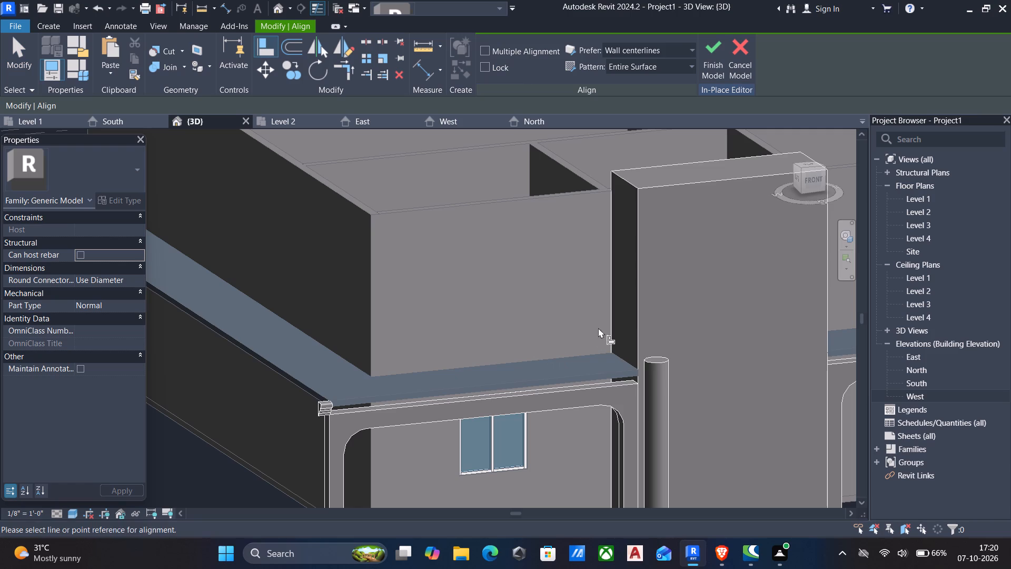
left_click(638, 317)
middle_click_drag(451, 447, 358, 442, "shift")
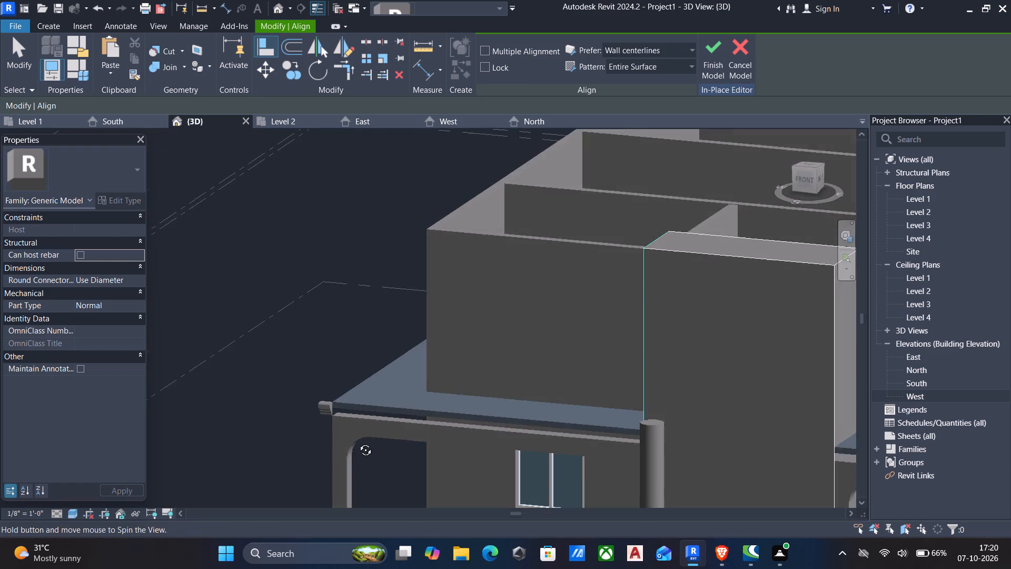
middle_click_drag(358, 442, 352, 439, "shift")
scroll(340, 418, "up", 5)
left_click(320, 401)
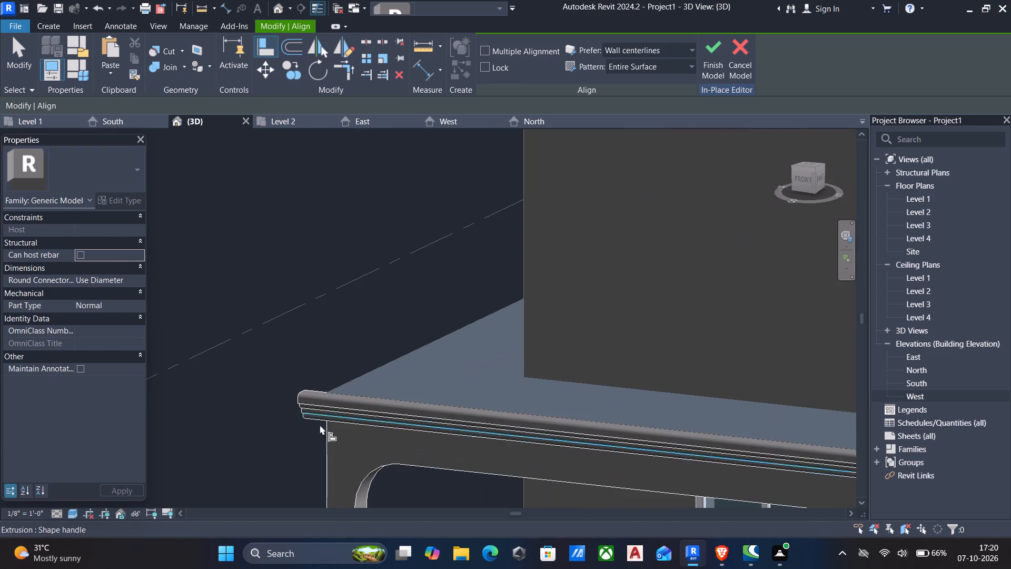
Align the cornice's outer end face with the roof slab's side face at the front corner.
scroll(320, 418, "down", 4)
scroll(325, 467, "down", 1, "shift")
middle_click_drag(325, 467, 501, 476, "shift")
middle_click_drag(509, 464, 578, 309)
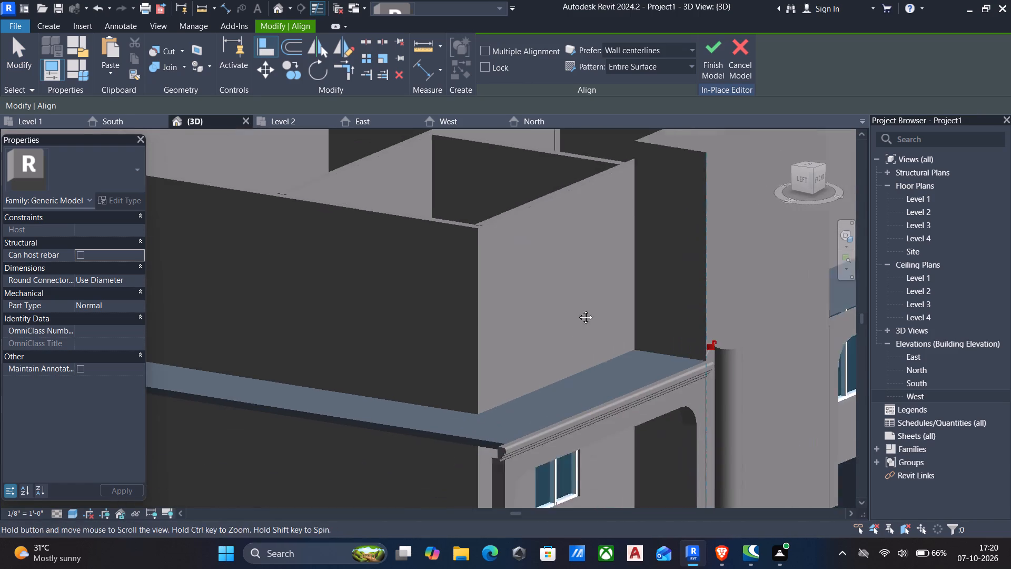
middle_click_drag(578, 309, 586, 290)
scroll(500, 356, "up", 3)
left_click(509, 350)
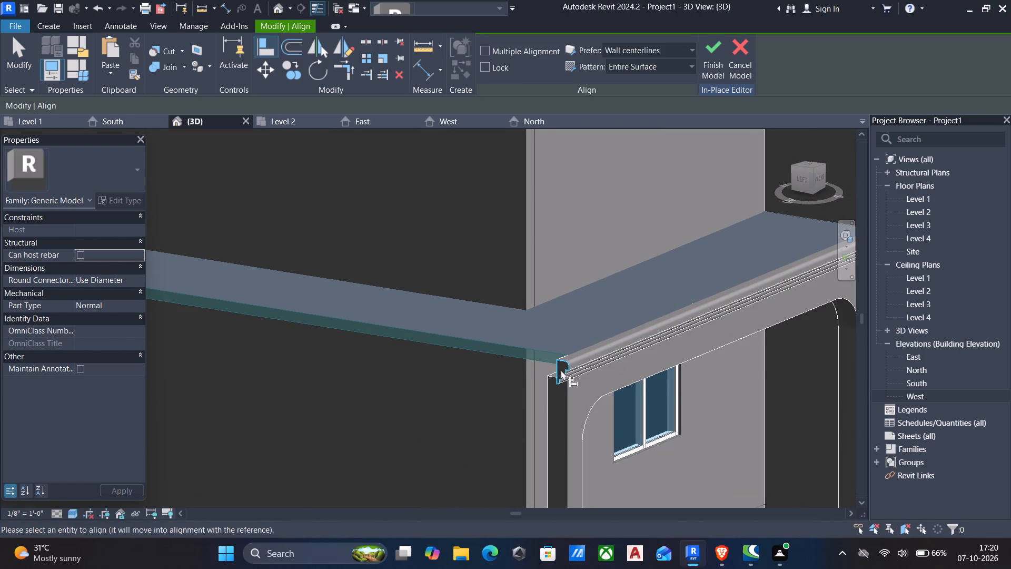
left_click(562, 371)
scroll(591, 386, "down", 4)
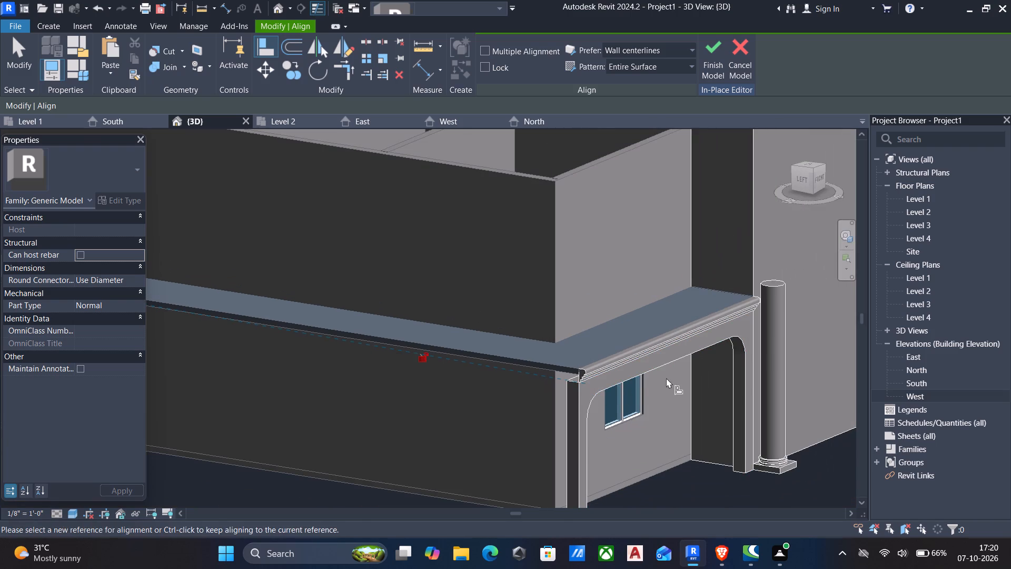
key("Escape")
Check the cornice's end at the roof slab corner and finish the in-place model.
scroll(564, 390, "up", 5)
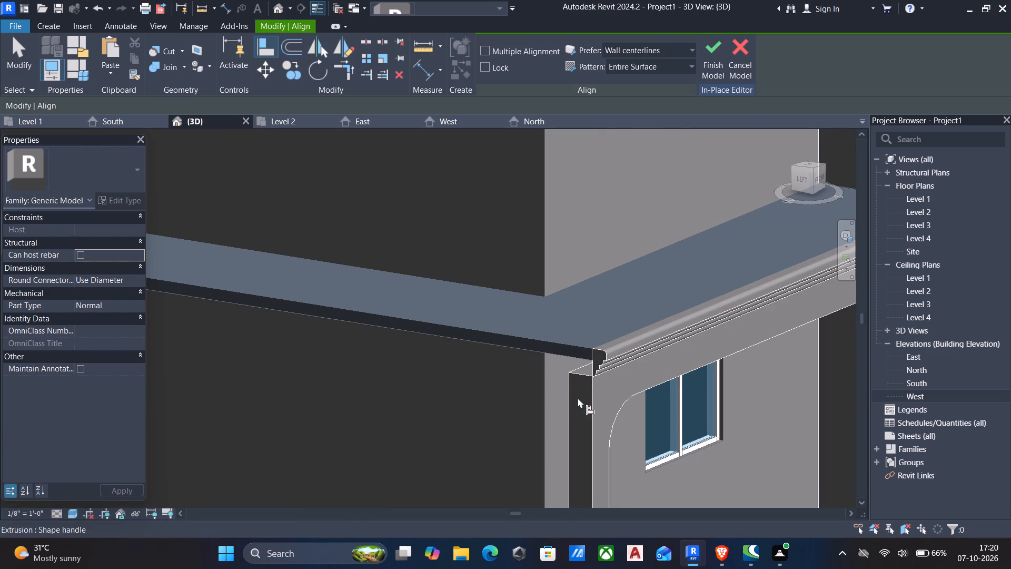
scroll(509, 396, "down", 2)
middle_click_drag(512, 400, 405, 397, "shift")
middle_click_drag(398, 334, 394, 367)
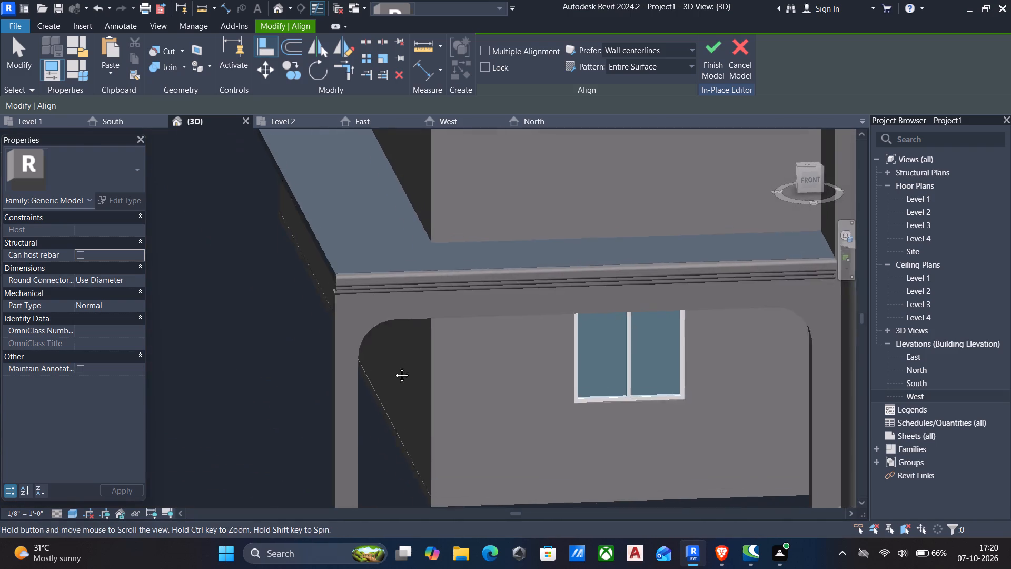
middle_click_drag(394, 367, 406, 417)
scroll(392, 387, "up", 4)
scroll(370, 384, "down", 1, "shift")
middle_click_drag(396, 391, 462, 374, "shift")
scroll(461, 374, "down", 1, "shift")
scroll(463, 380, "up", 4)
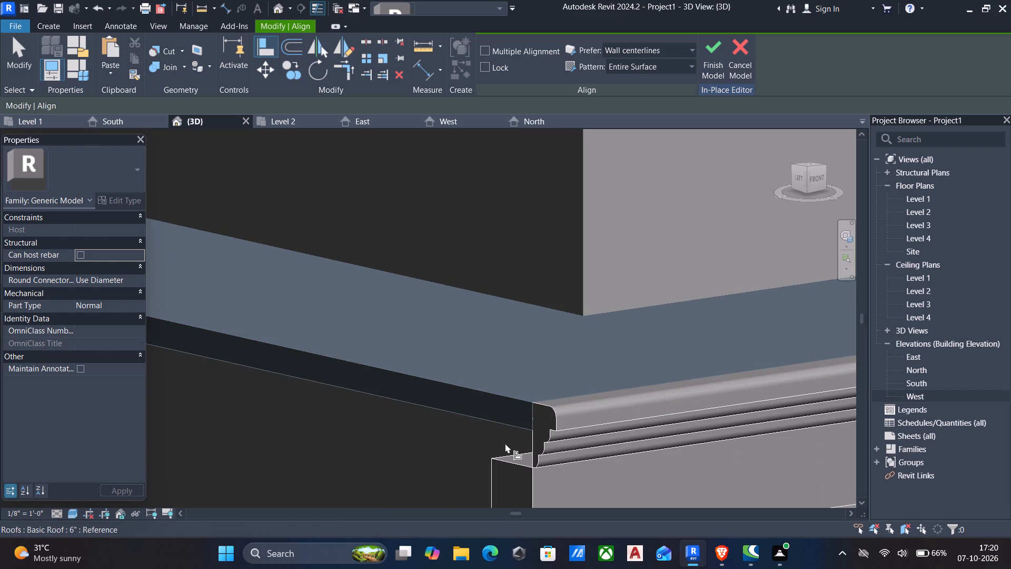
left_click(719, 50)
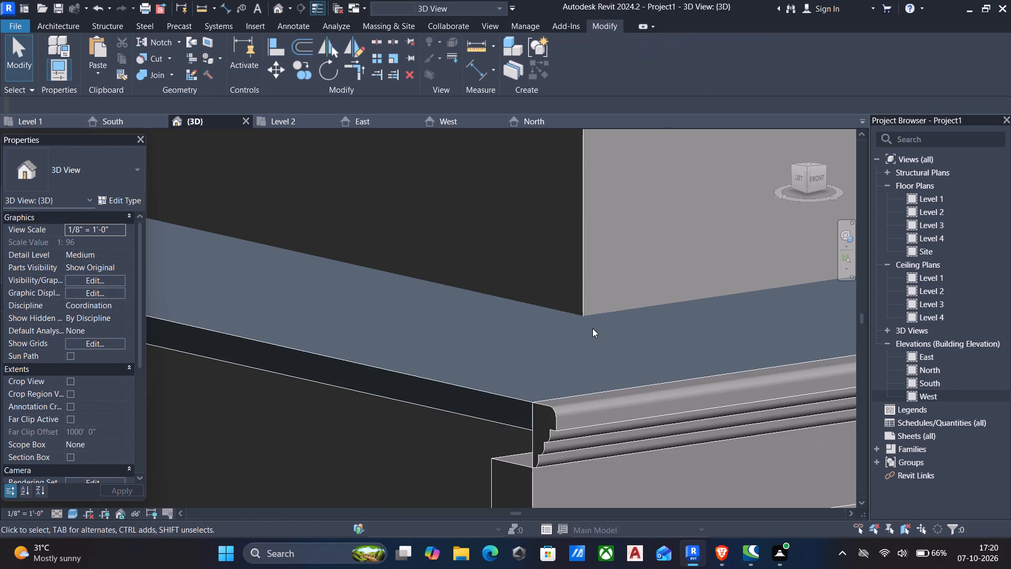
Examine the finished cornice, the roof slab corner and the arch post below from the front and side.
scroll(583, 354, "down", 5)
scroll(602, 404, "down", 4)
middle_click_drag(635, 409, 517, 426, "shift")
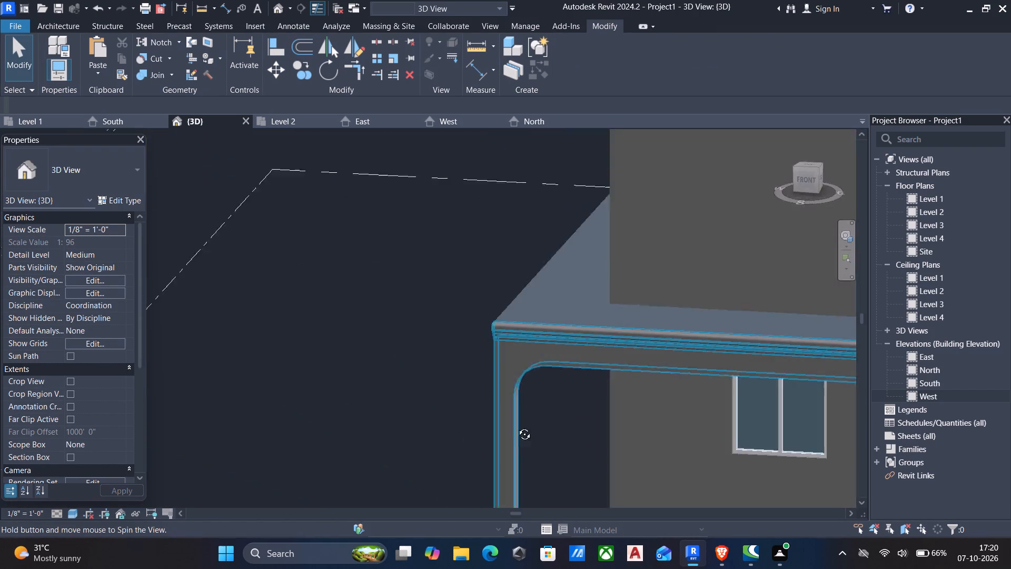
middle_click_drag(517, 426, 640, 395, "shift")
scroll(646, 388, "down", 4)
scroll(606, 345, "down", 1)
middle_click_drag(604, 344, 600, 361, "shift")
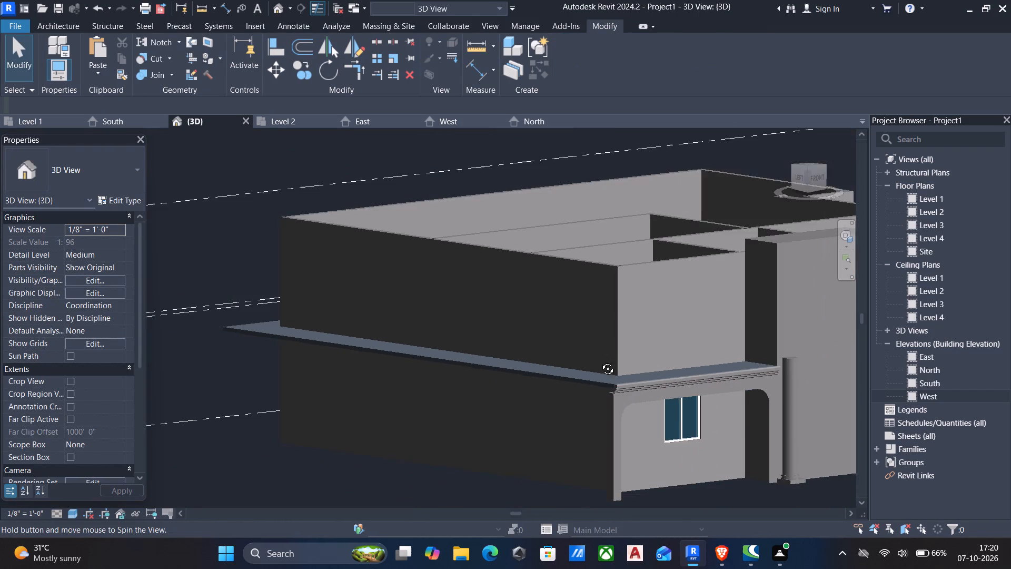
middle_click_drag(600, 361, 736, 439, "shift")
middle_click_drag(781, 453, 805, 359)
scroll(805, 360, "up", 4)
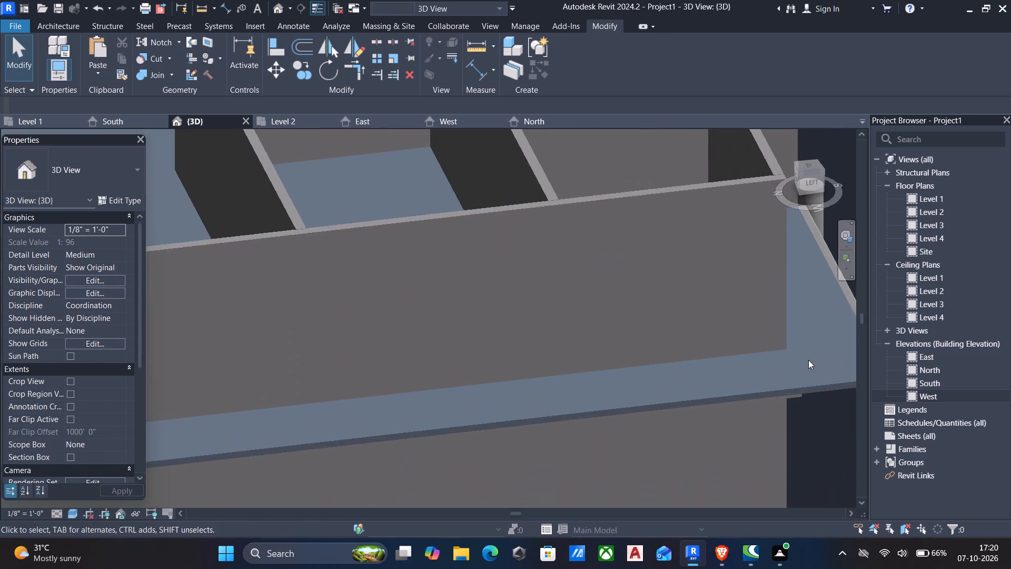
scroll(809, 352, "down", 1)
middle_click_drag(808, 354, 306, 249)
scroll(306, 249, "up", 5)
scroll(474, 325, "up", 5)
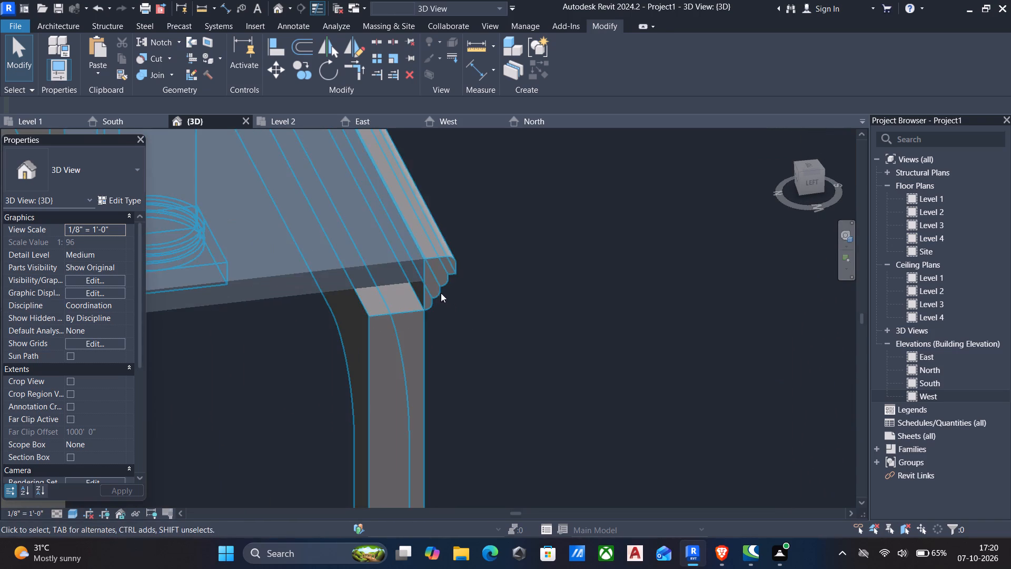
scroll(486, 317, "down", 5)
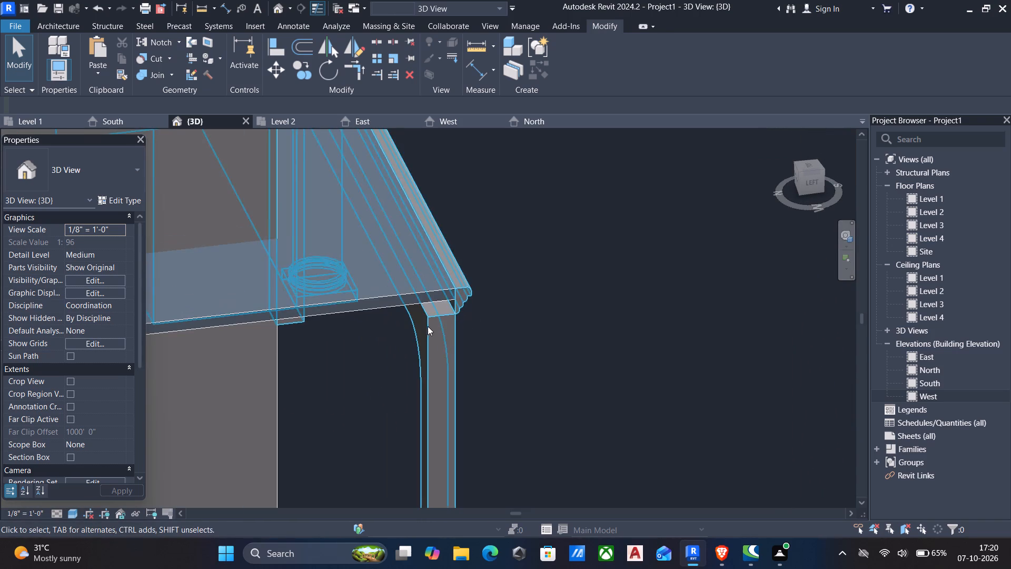
scroll(479, 325, "down", 4)
scroll(577, 345, "down", 3)
middle_click_drag(584, 364, 578, 344, "ctrl")
middle_click_drag(570, 351, 557, 217, "shift")
scroll(540, 230, "up", 4)
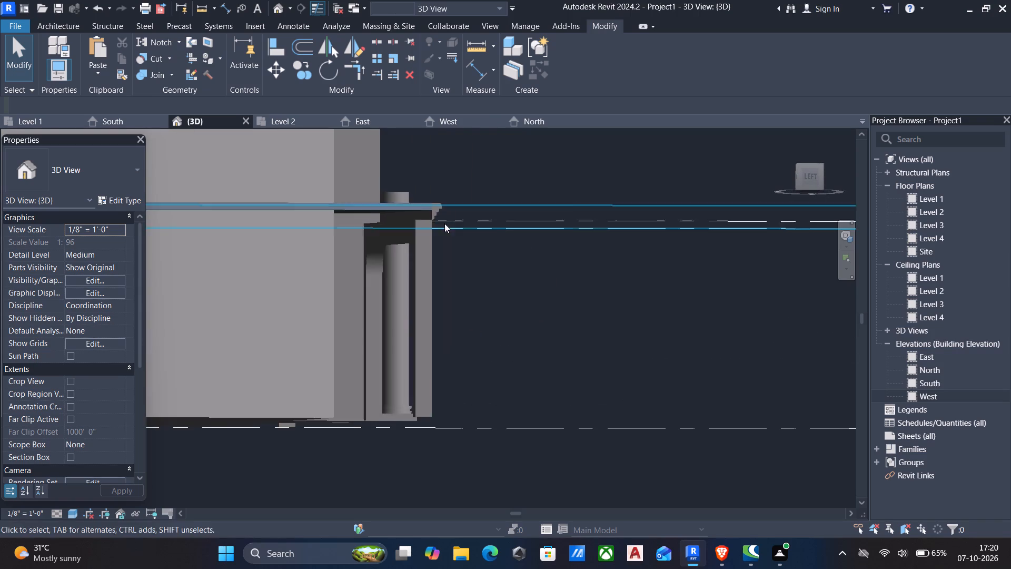
Align the top face of the arched frame under the cornice with the underside of the roof slab.
scroll(411, 218, "up", 5)
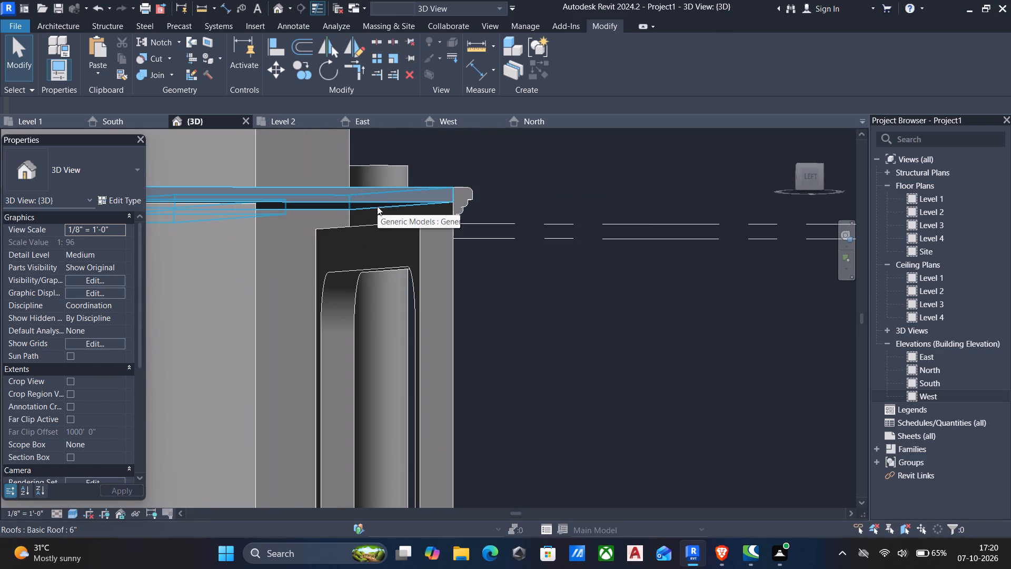
scroll(377, 207, "up", 4)
scroll(394, 231, "down", 1)
middle_click_drag(394, 234, 391, 296)
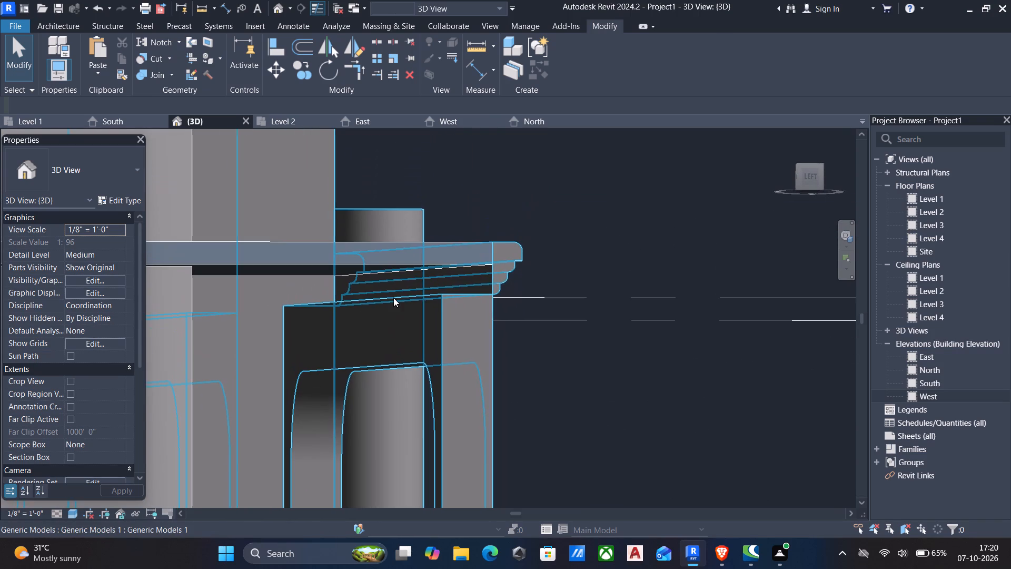
key("a")
key("l")
left_click(389, 267)
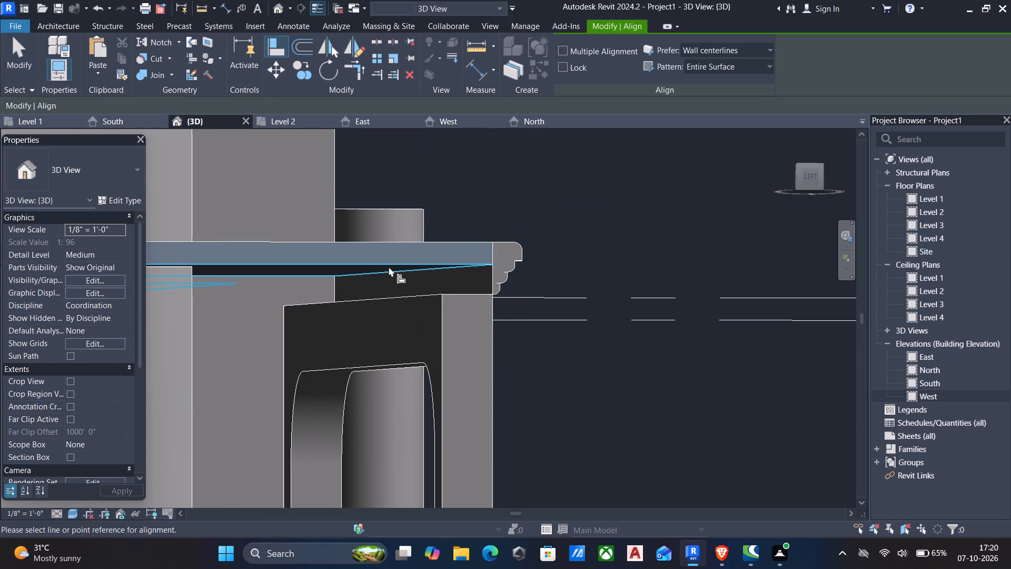
left_click(448, 290)
scroll(516, 309, "down", 1)
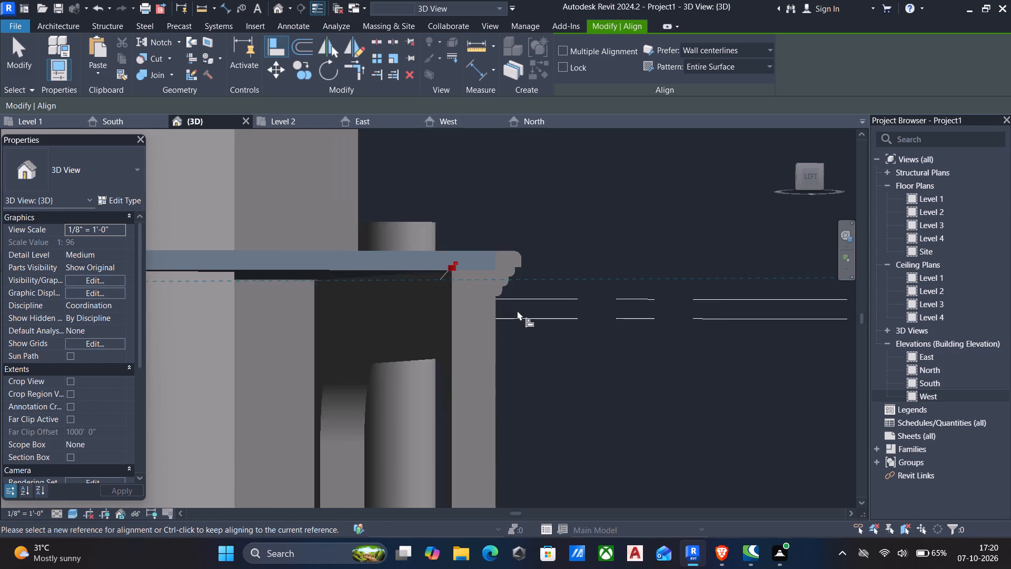
scroll(517, 310, "down", 2)
key("Escape")
middle_click_drag(515, 323, 424, 355, "shift")
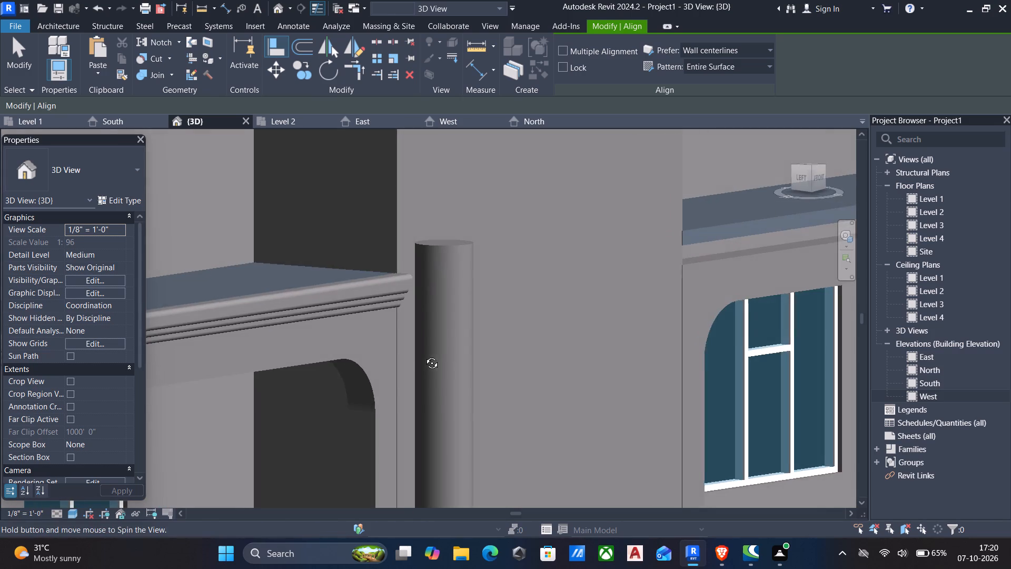
middle_click_drag(424, 355, 423, 355, "shift")
scroll(408, 342, "down", 4)
middle_click_drag(411, 359, 374, 415, "shift")
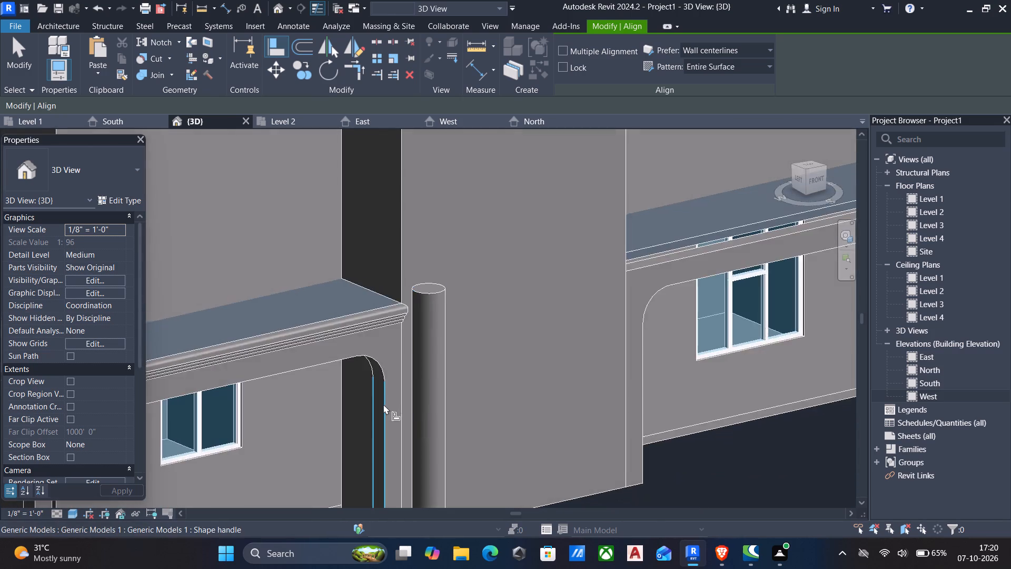
scroll(385, 394, "down", 4)
middle_click_drag(390, 408, 440, 333)
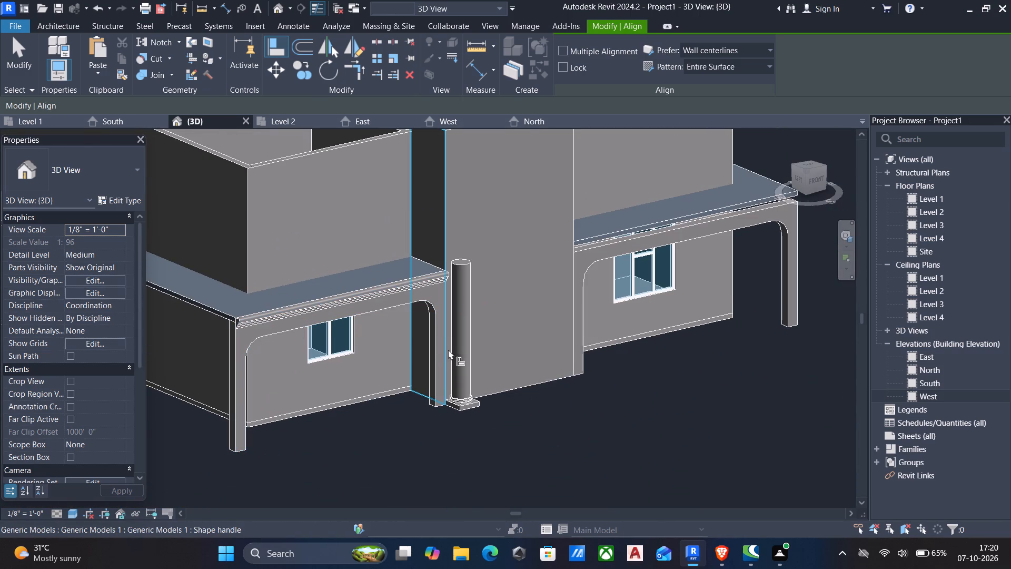
key("Escape")
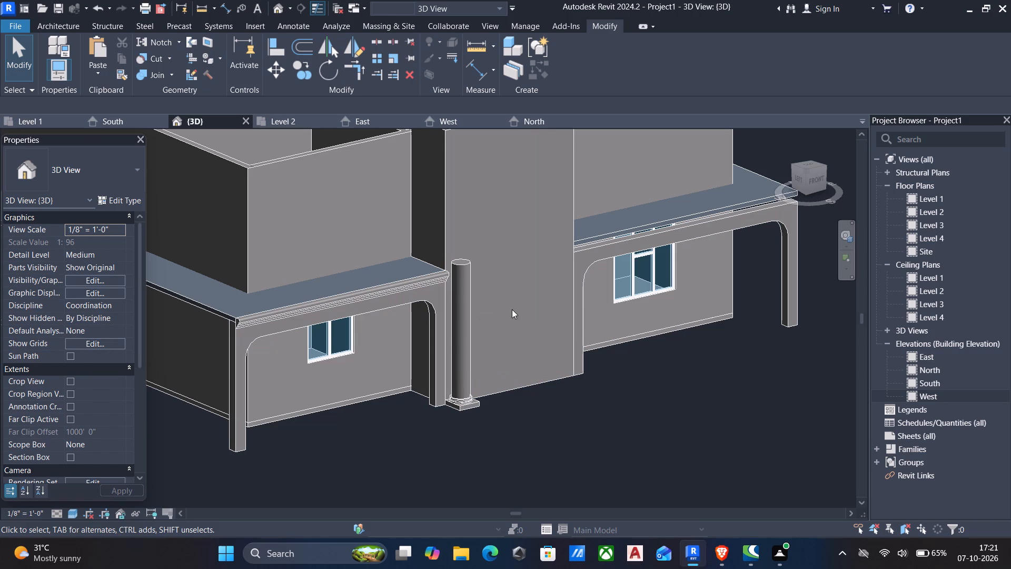
Examine the roof slab edge and the arch on the other side of the tall projecting block.
scroll(533, 312, "down", 3)
middle_click_drag(540, 328, 339, 424)
scroll(410, 365, "up", 1)
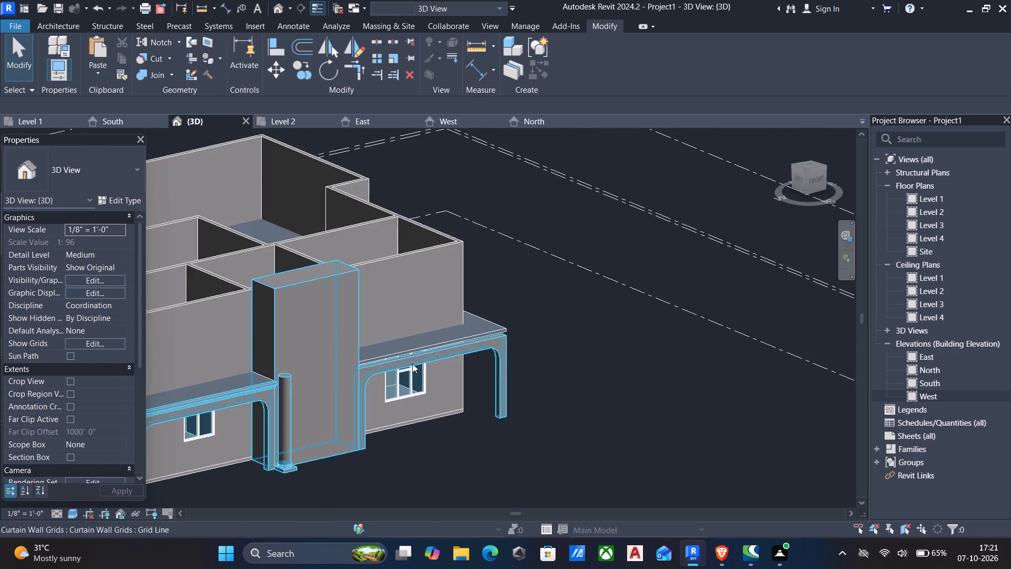
scroll(412, 364, "up", 6)
scroll(495, 369, "down", 3)
middle_click_drag(506, 376, 481, 385, "shift")
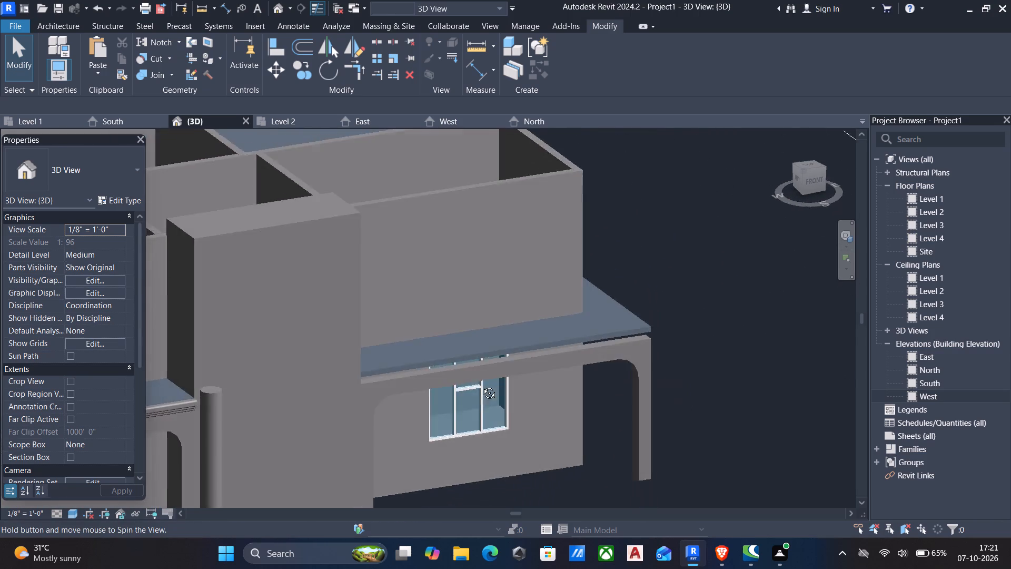
middle_click_drag(481, 385, 355, 348, "shift")
middle_click_drag(365, 418, 386, 336)
middle_click_drag(393, 354, 318, 338, "shift")
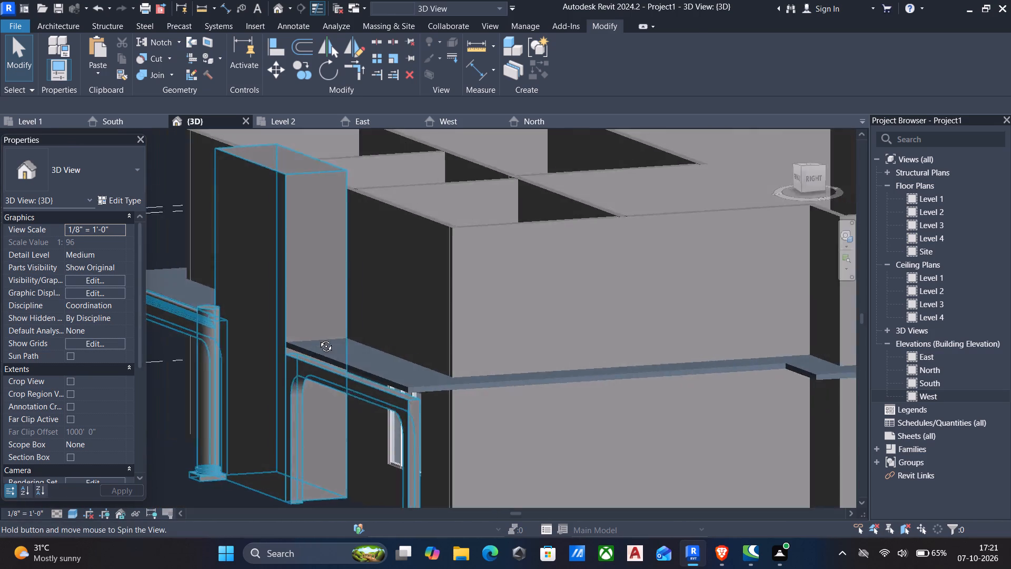
middle_click_drag(318, 338, 332, 333, "shift")
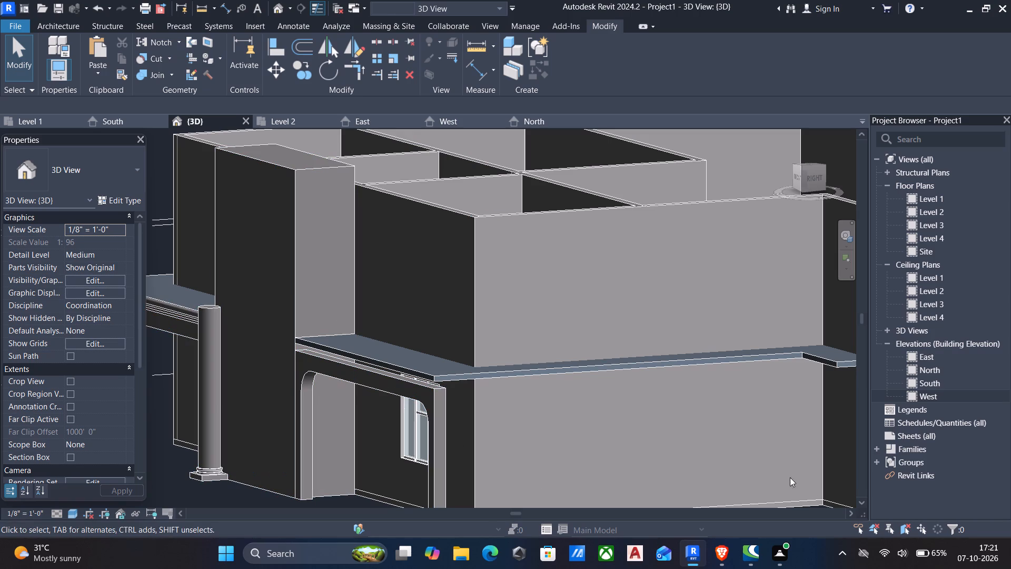
From the right side view, open the facade's in-place generic model for editing.
left_click(812, 178)
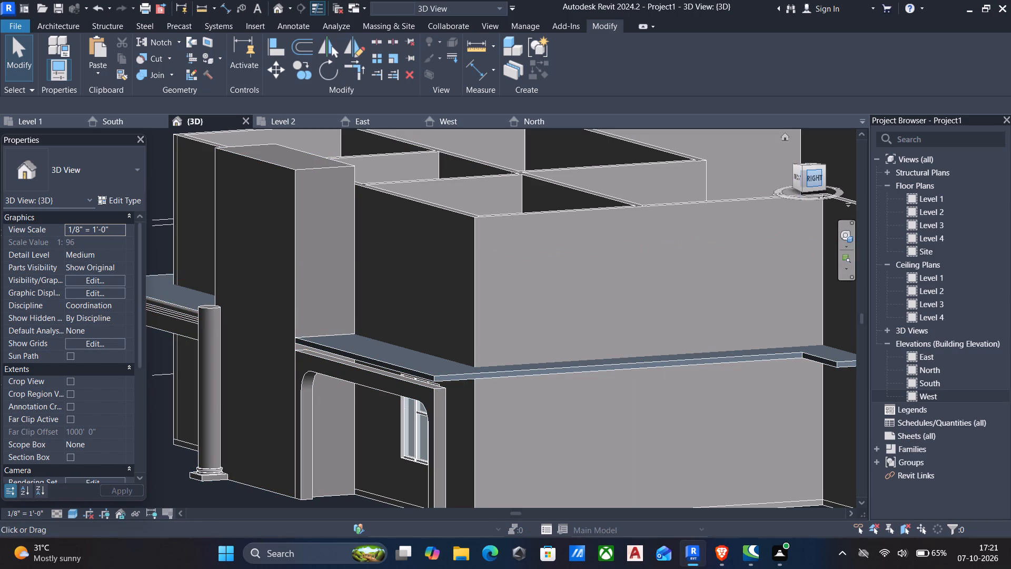
scroll(360, 309, "up", 5)
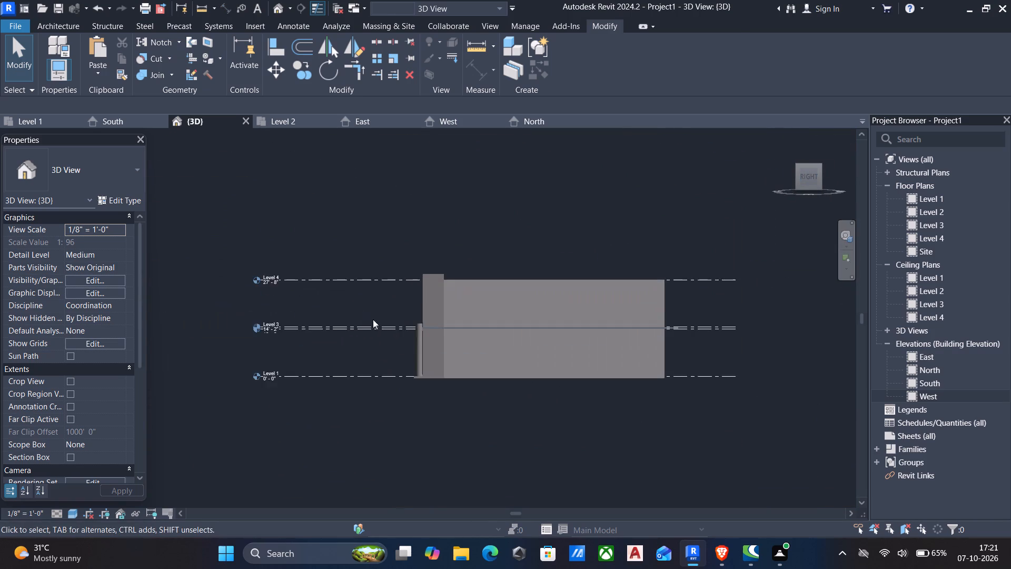
scroll(380, 321, "up", 6)
scroll(491, 359, "up", 6)
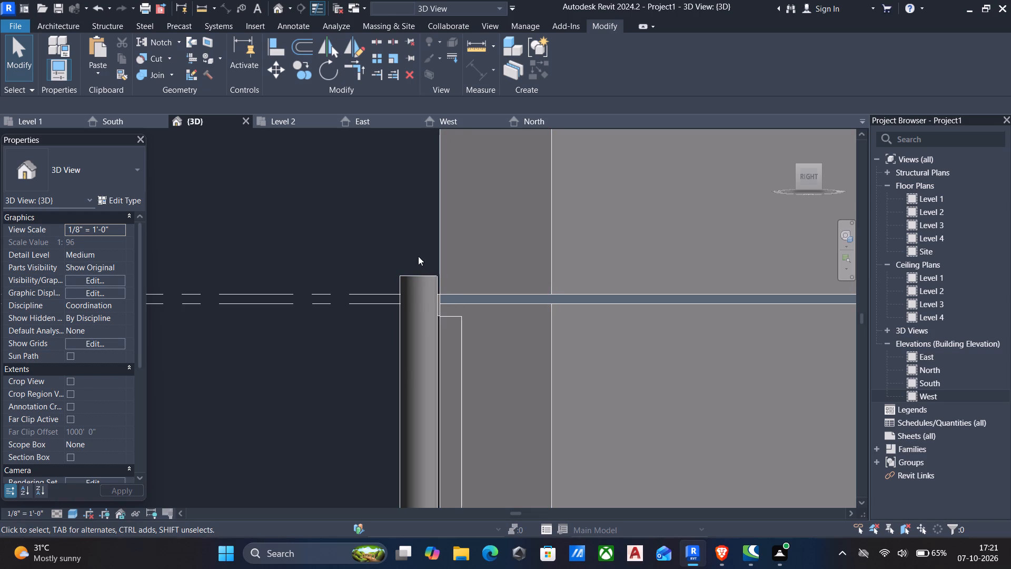
left_click(408, 276)
scroll(411, 312, "up", 5)
scroll(454, 287, "up", 4)
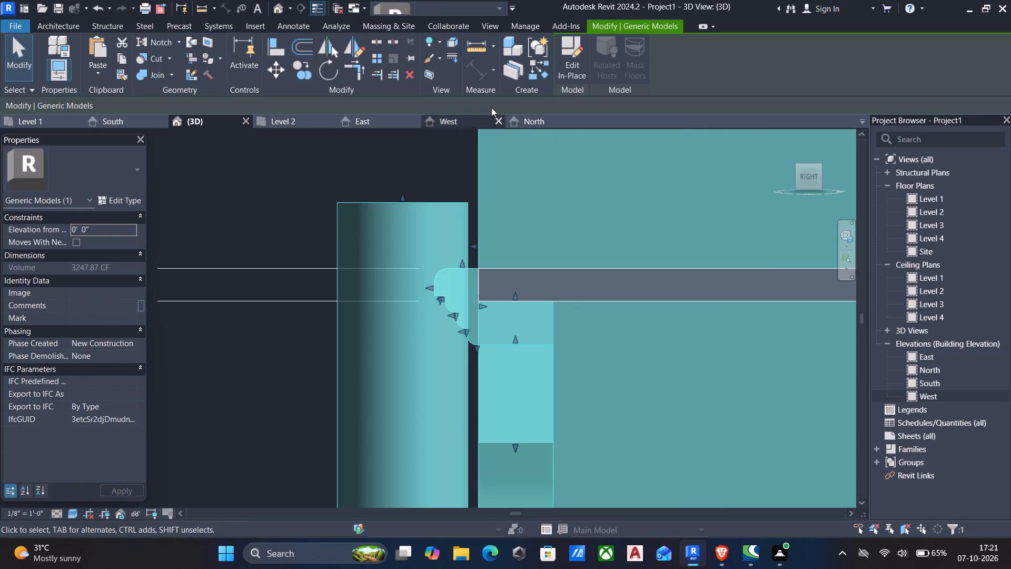
left_click(565, 65)
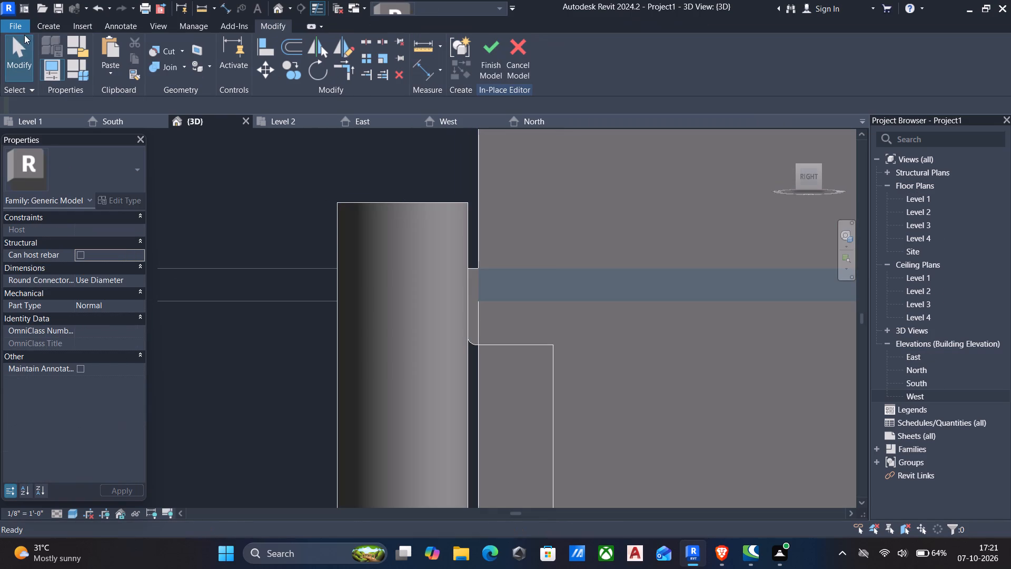
Start a new extrusion using the right side face of the roof slab as its work plane.
left_click(42, 31)
left_click(117, 51)
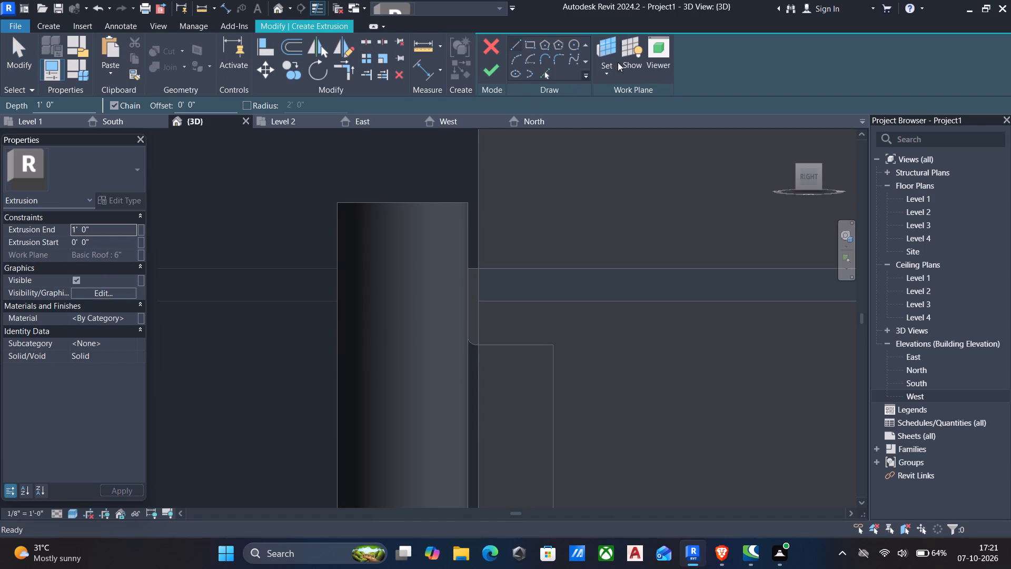
left_click(598, 78)
left_click(623, 126)
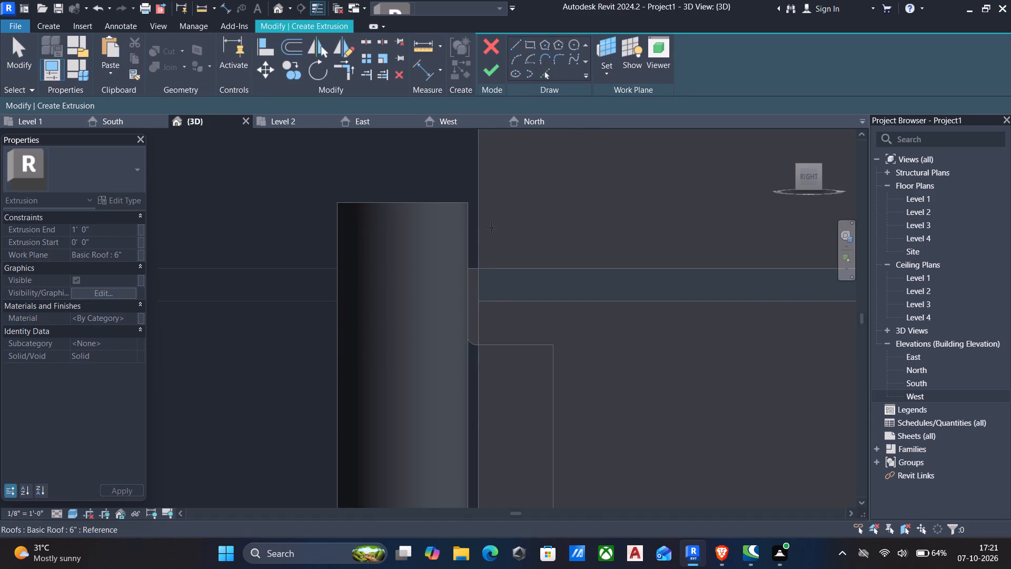
scroll(464, 244, "down", 4)
middle_click_drag(431, 251, 481, 291, "shift")
scroll(481, 291, "down", 1, "shift")
scroll(482, 291, "down", 3)
middle_click_drag(482, 296, 433, 247)
middle_click_drag(527, 310, 421, 227)
scroll(504, 239, "up", 3)
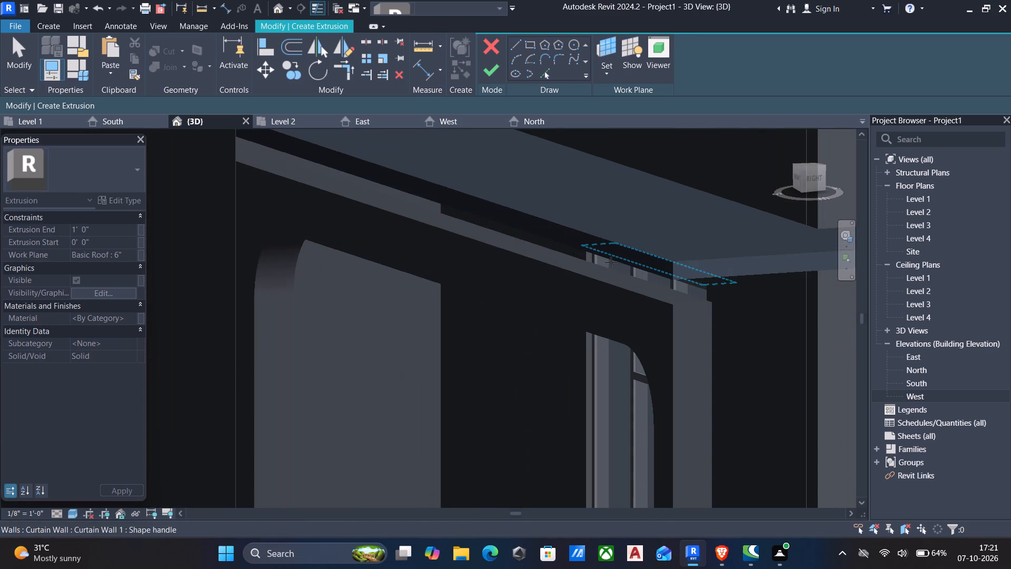
left_click(692, 262)
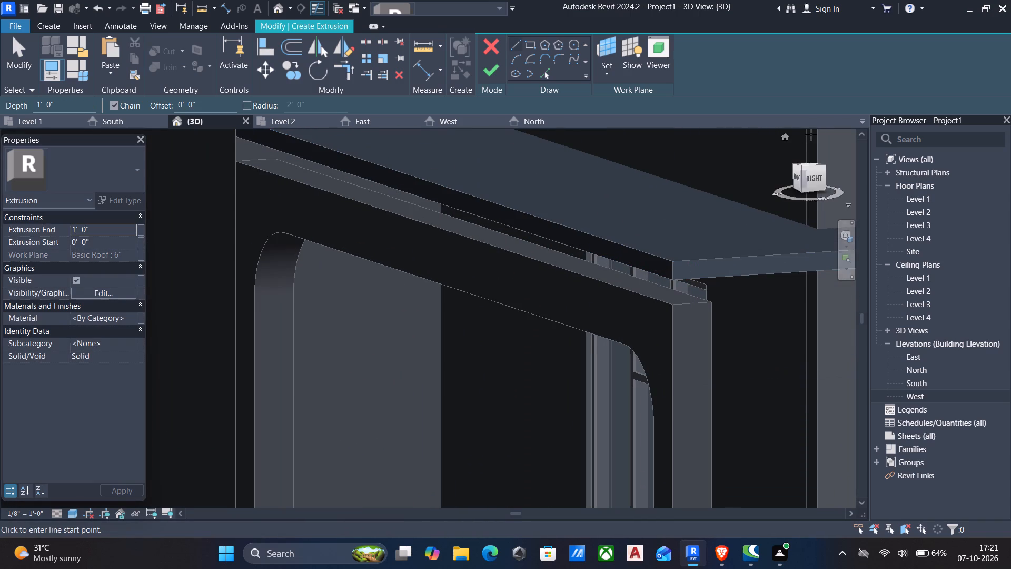
In the right side view, sketch the profile's 1'-2" vertical back line from the slab's top front corner, 2" bottom line and 3" first riser.
left_click(815, 181)
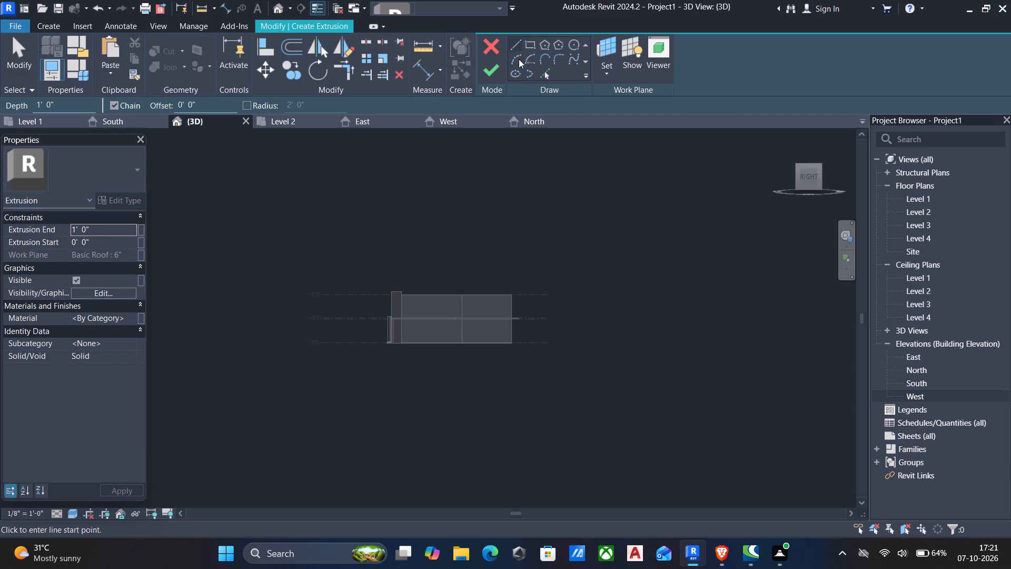
left_click(511, 45)
scroll(394, 345, "up", 16)
scroll(425, 227, "up", 5)
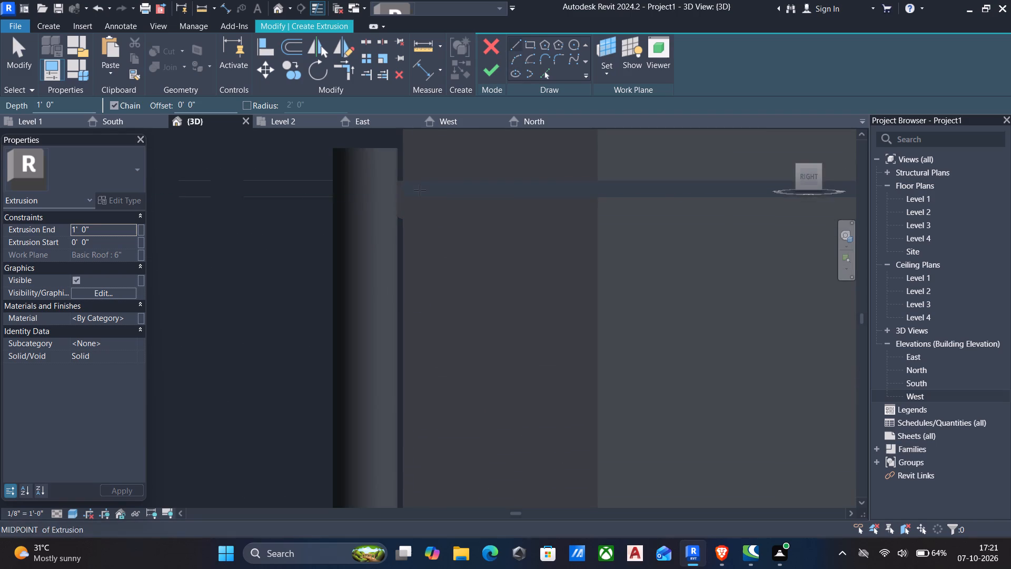
scroll(392, 198, "up", 5)
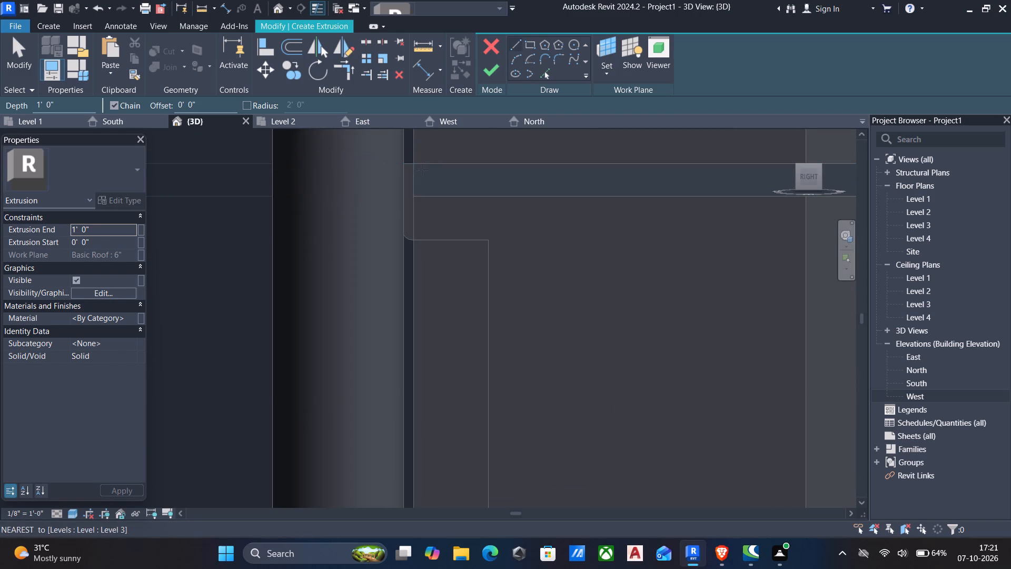
left_click(416, 165)
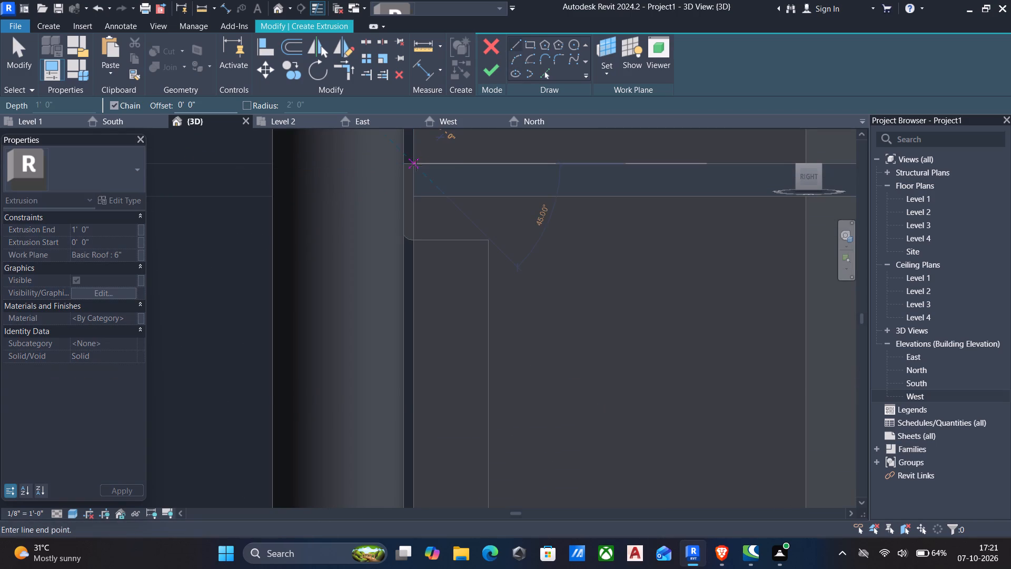
scroll(411, 251, "up", 5)
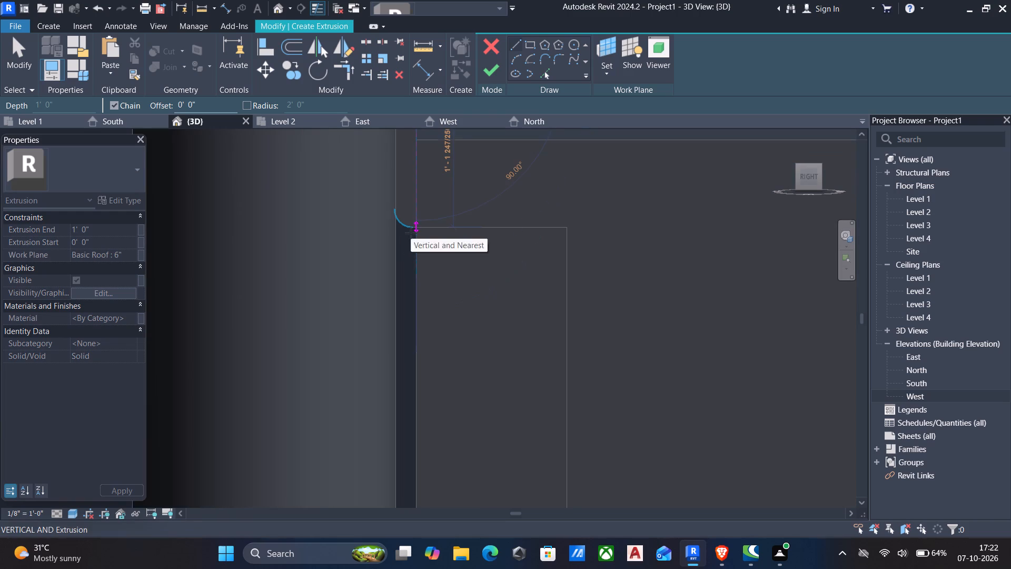
left_click(416, 232)
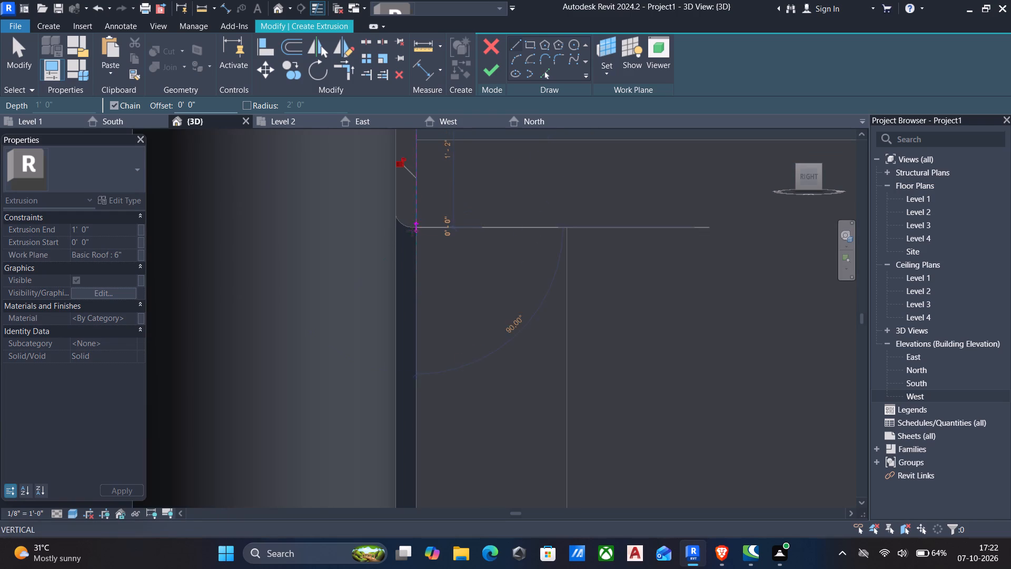
scroll(408, 230, "up", 3)
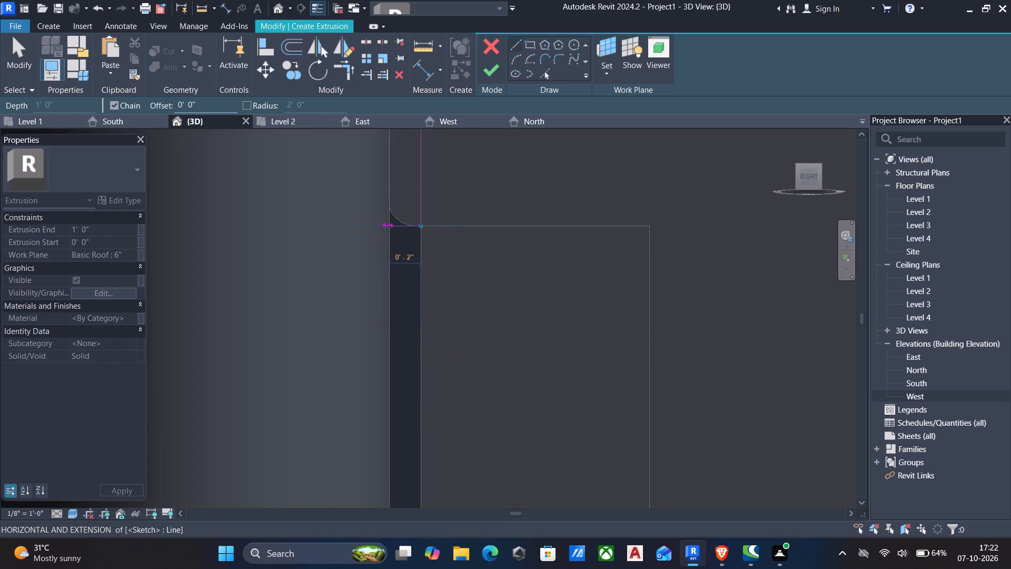
left_click(386, 226)
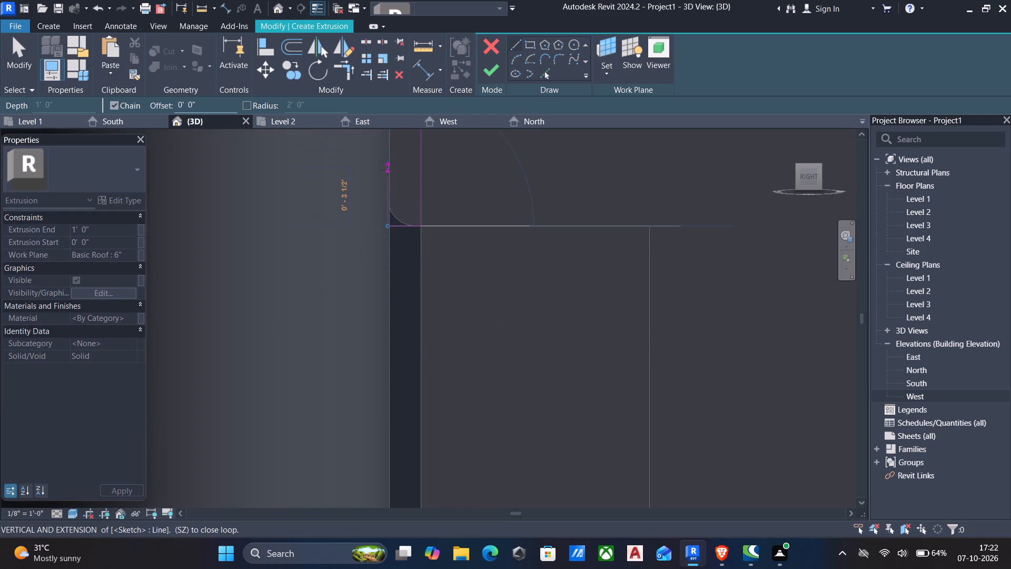
left_click(391, 179)
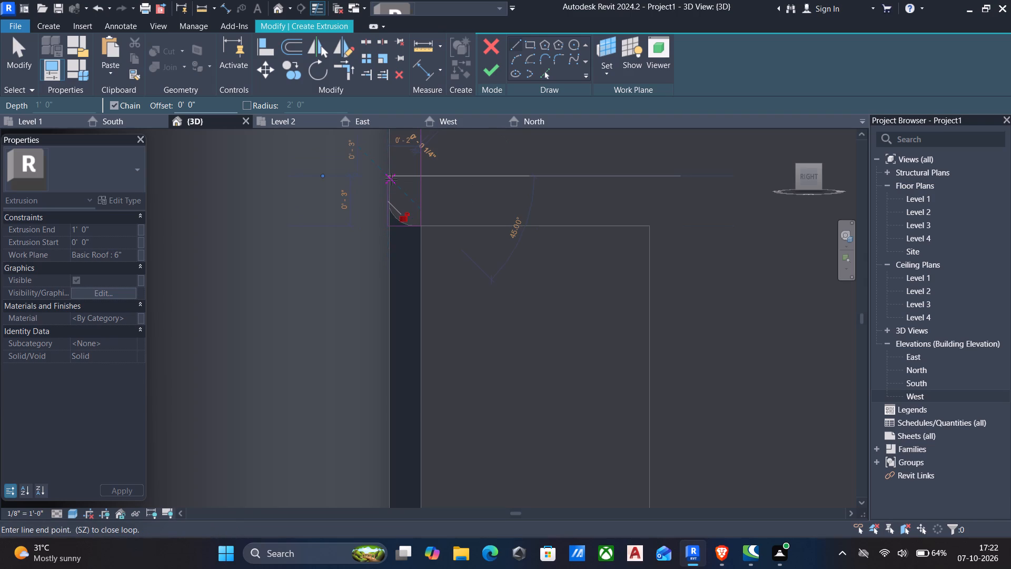
Continue the stepped profile outward from the first riser with a 2" horizontal tread and a 3" second riser.
scroll(332, 236, "down", 1)
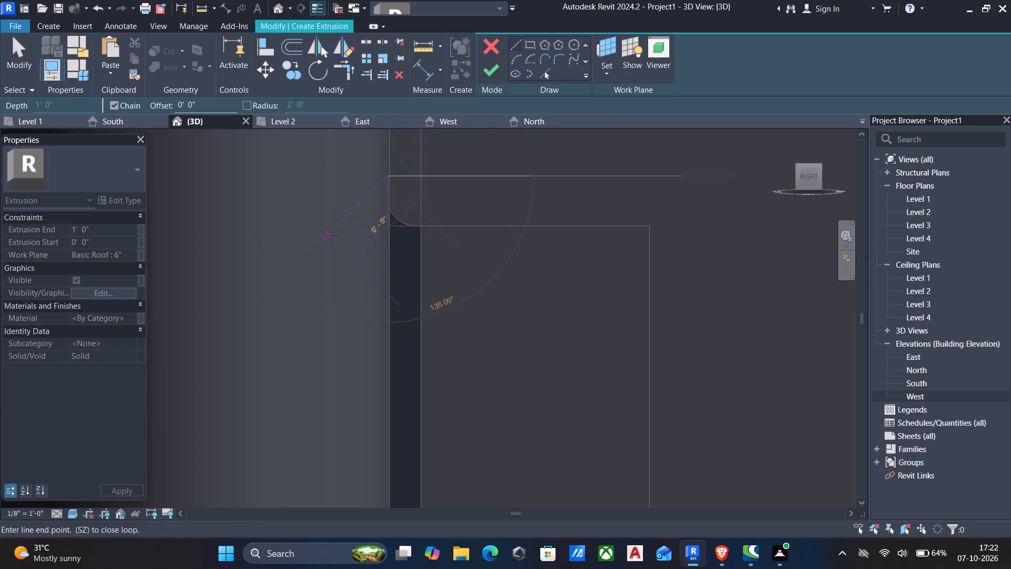
middle_click_drag(333, 232, 323, 377)
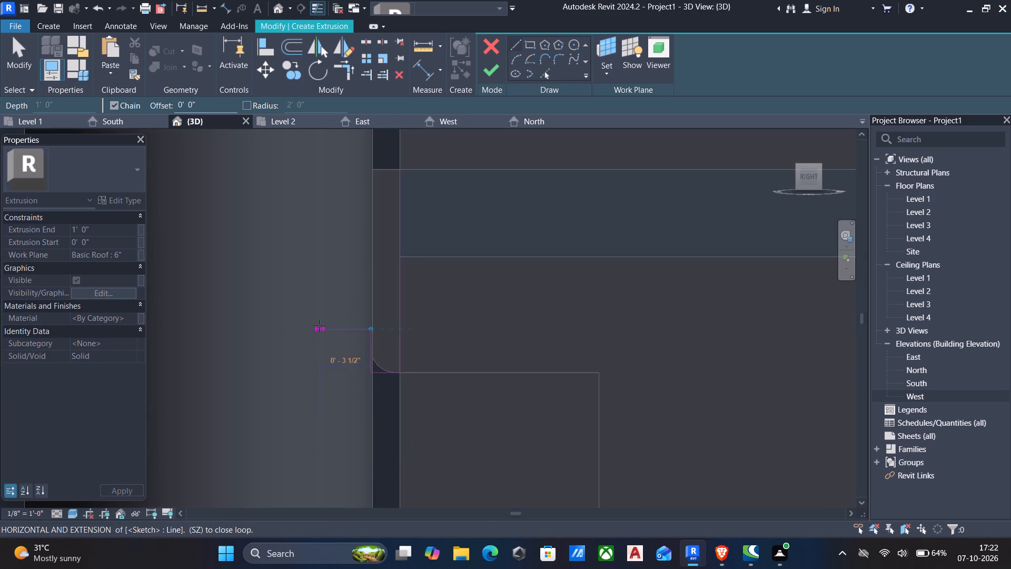
left_click(343, 325)
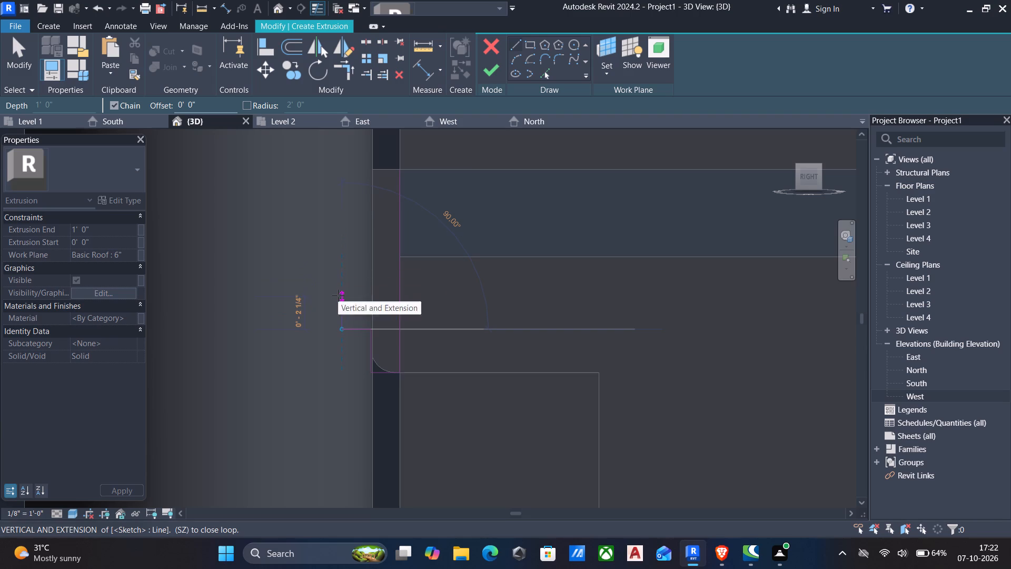
scroll(338, 295, "up", 3)
left_click(342, 279)
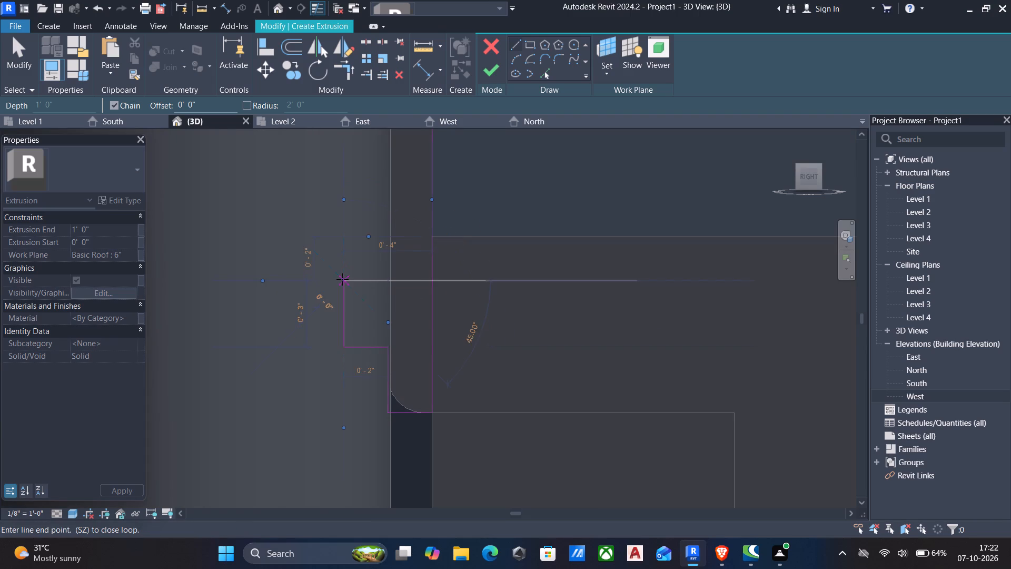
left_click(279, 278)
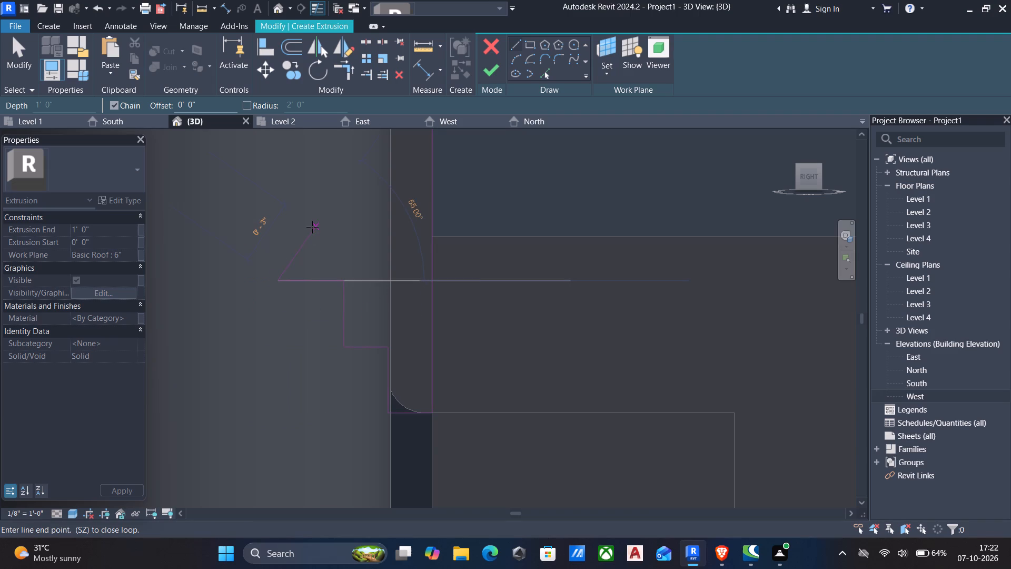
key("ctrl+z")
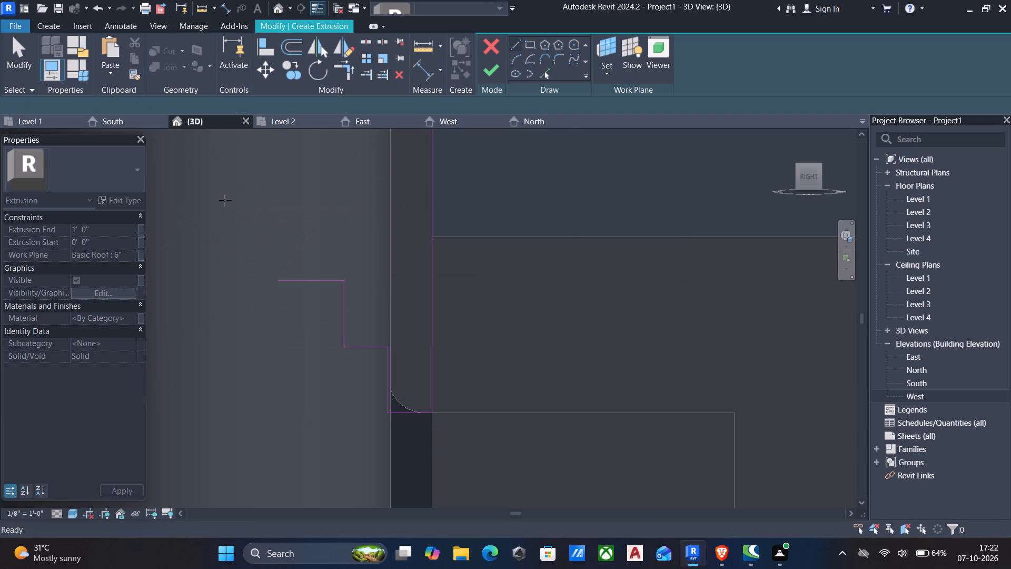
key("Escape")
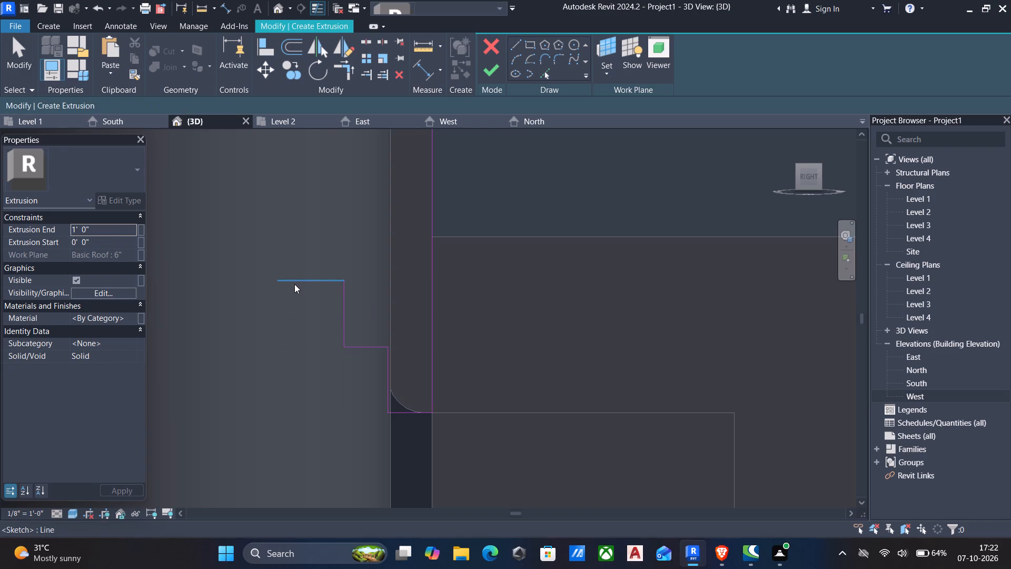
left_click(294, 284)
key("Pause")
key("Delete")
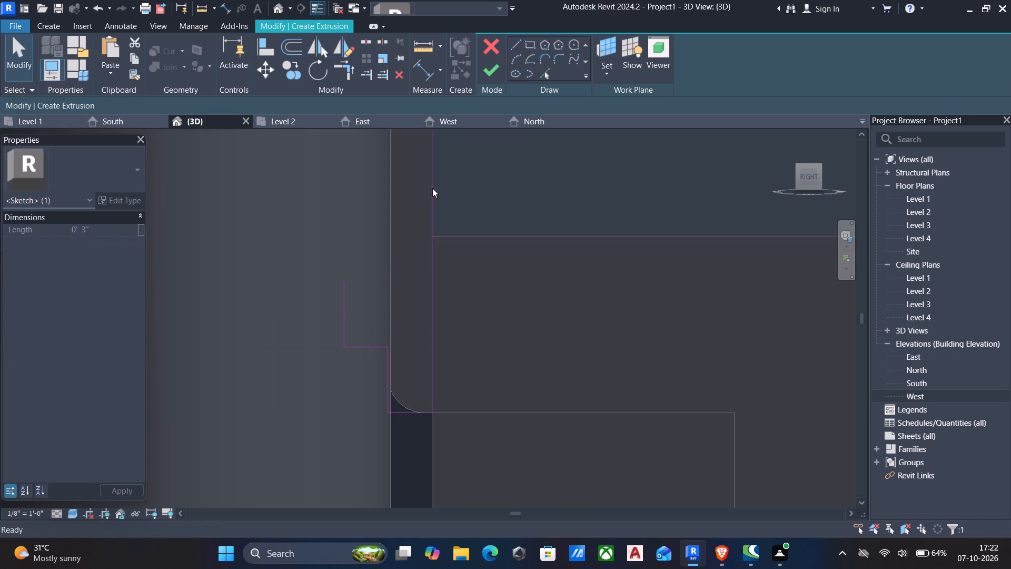
Continue the profile from the second riser's top with a 2" tread, 3" riser, 2" tread and another 3" riser.
left_click(518, 47)
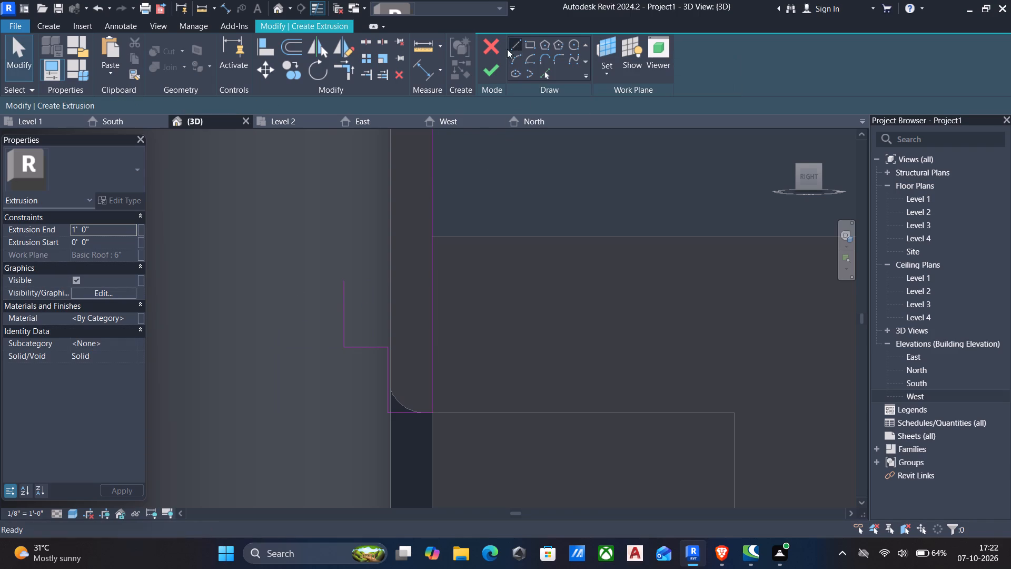
left_click(347, 280)
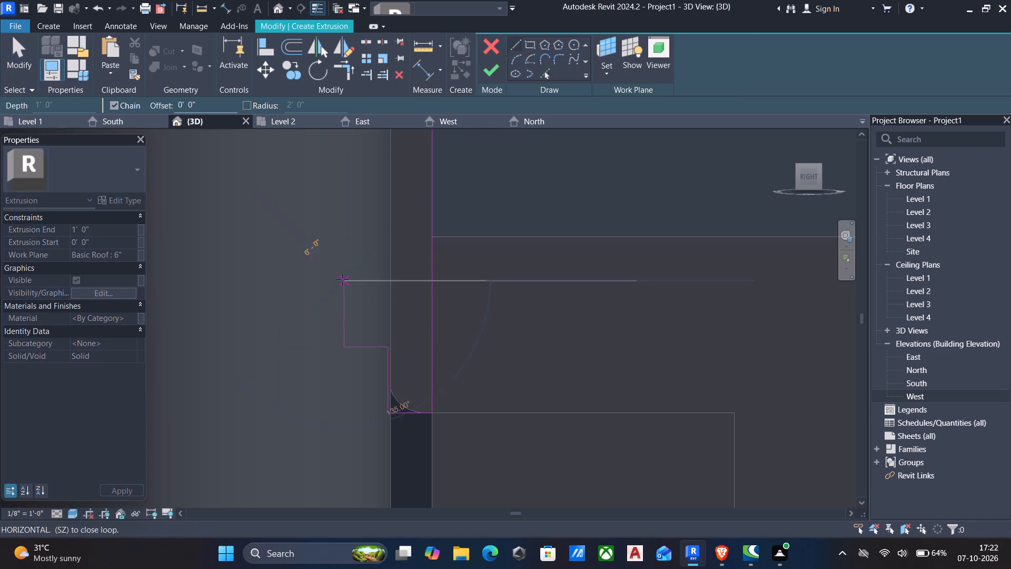
left_click(300, 282)
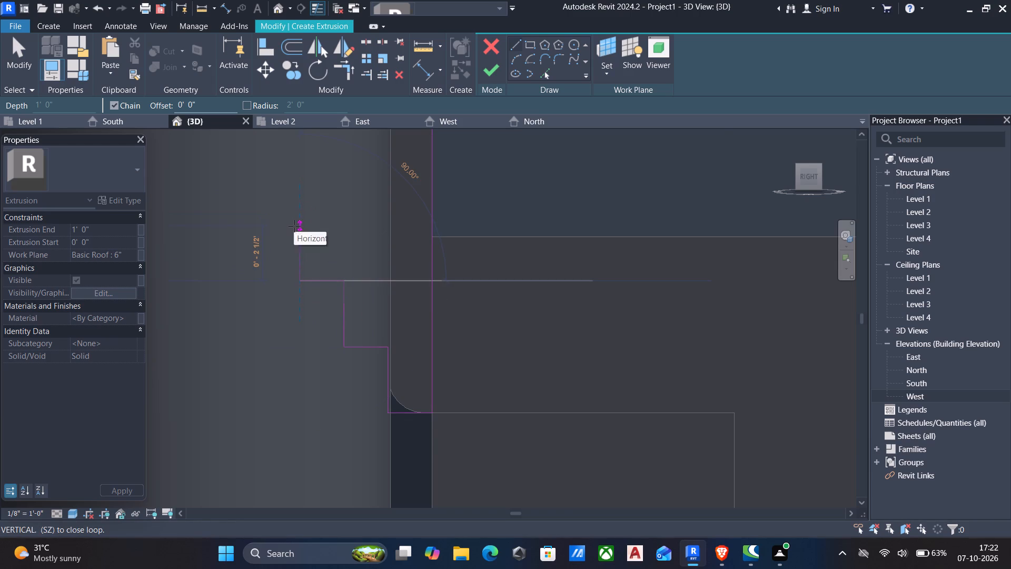
scroll(269, 237, "down", 4)
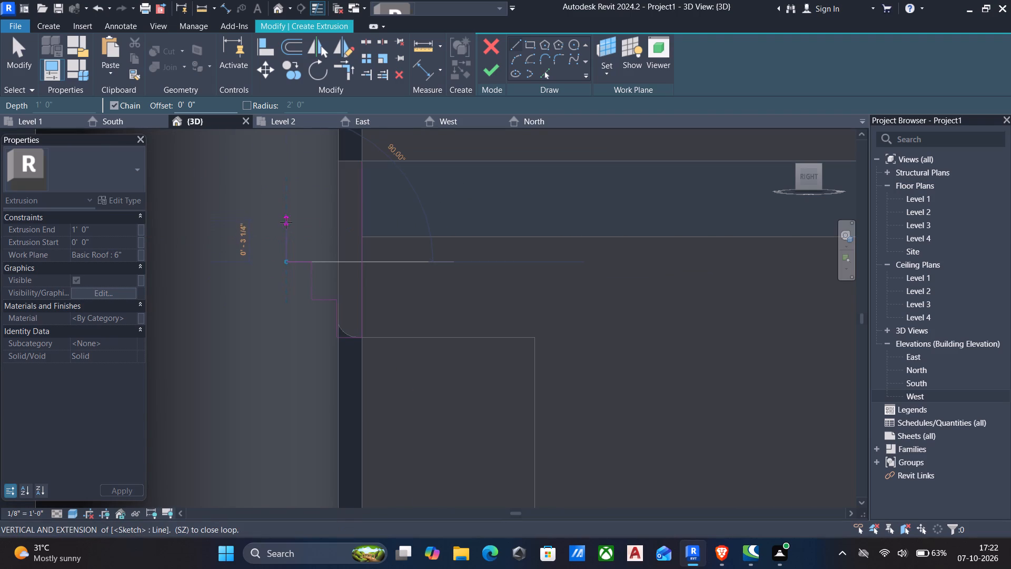
left_click(284, 223)
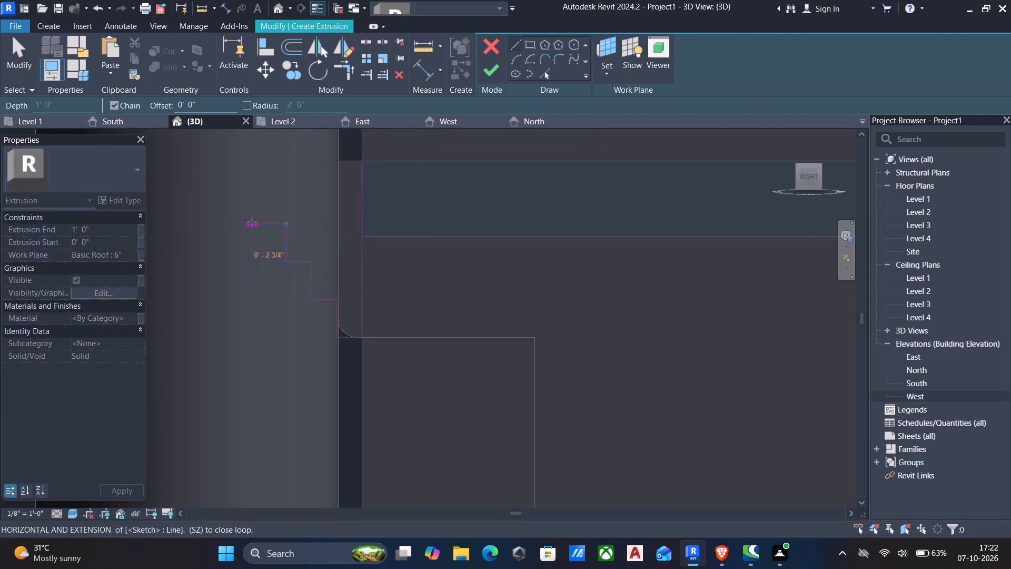
scroll(255, 222, "up", 2)
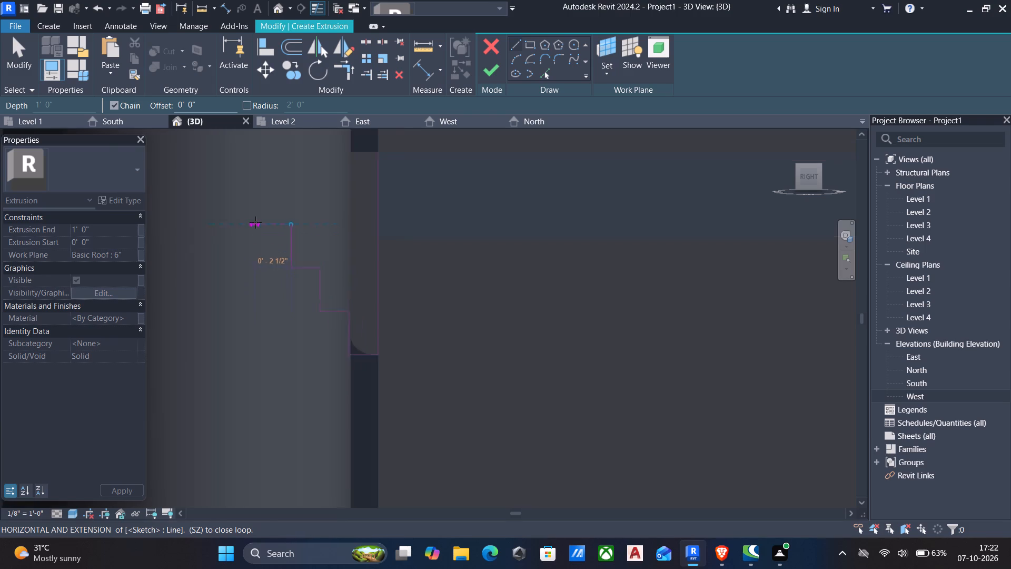
scroll(255, 222, "up", 1)
left_click(265, 220)
scroll(279, 175, "down", 1)
middle_click_drag(279, 178, 272, 251)
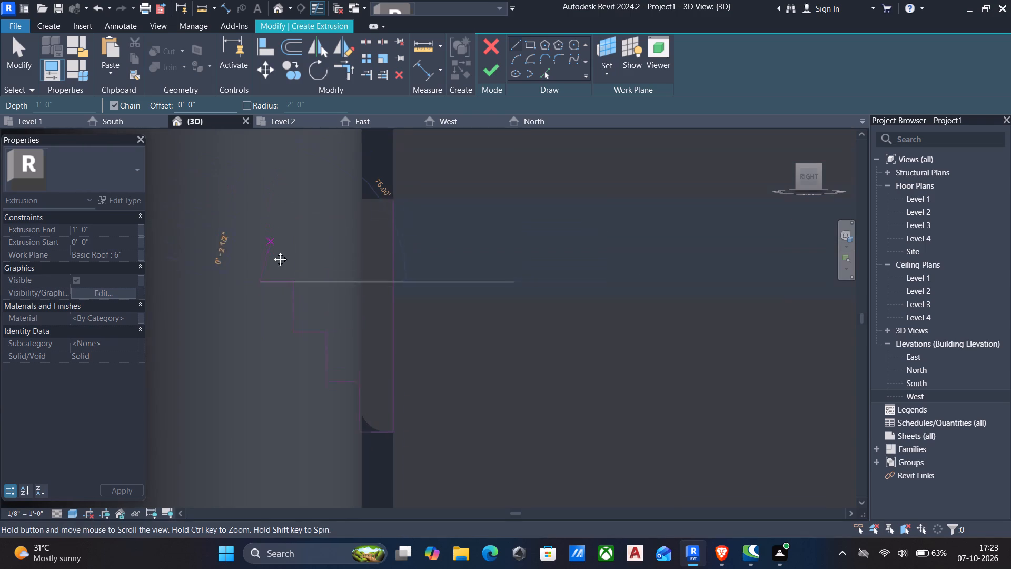
middle_click_drag(272, 251, 272, 259)
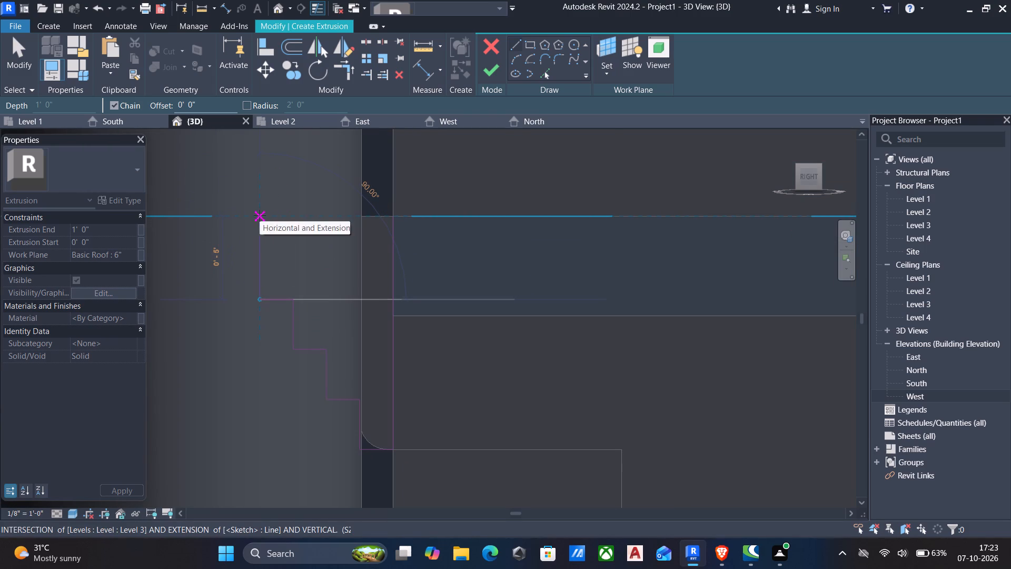
left_click(263, 251)
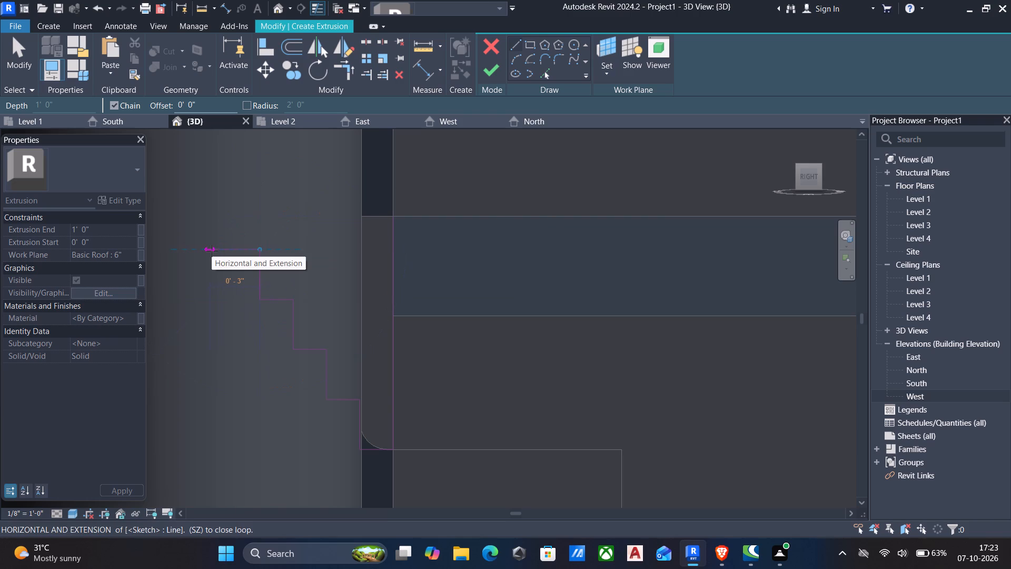
Close the profile with a 2" tread, a 2" riser up to the slab's top level and a 10" top line to the back line.
left_click(226, 247)
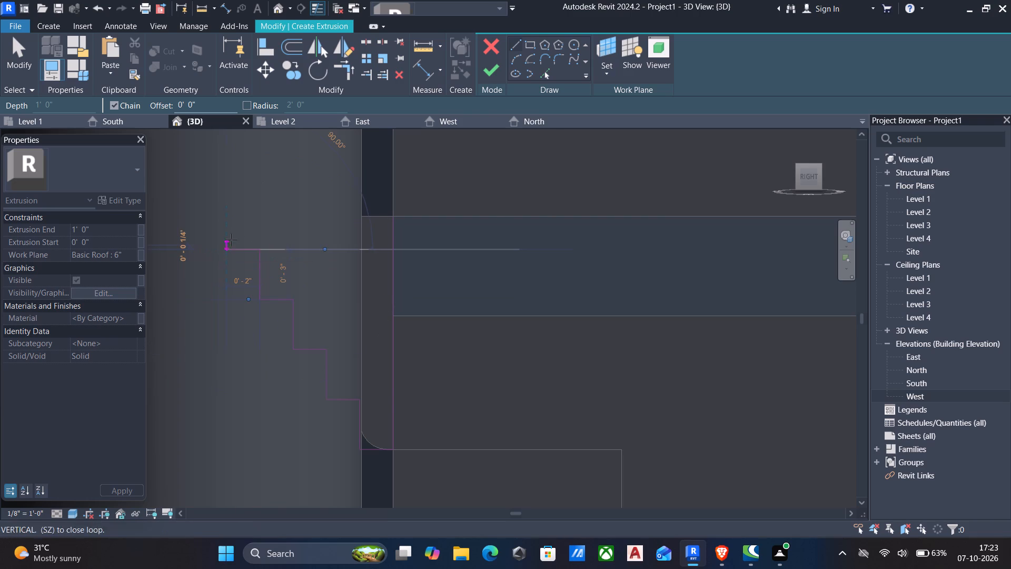
left_click(228, 211)
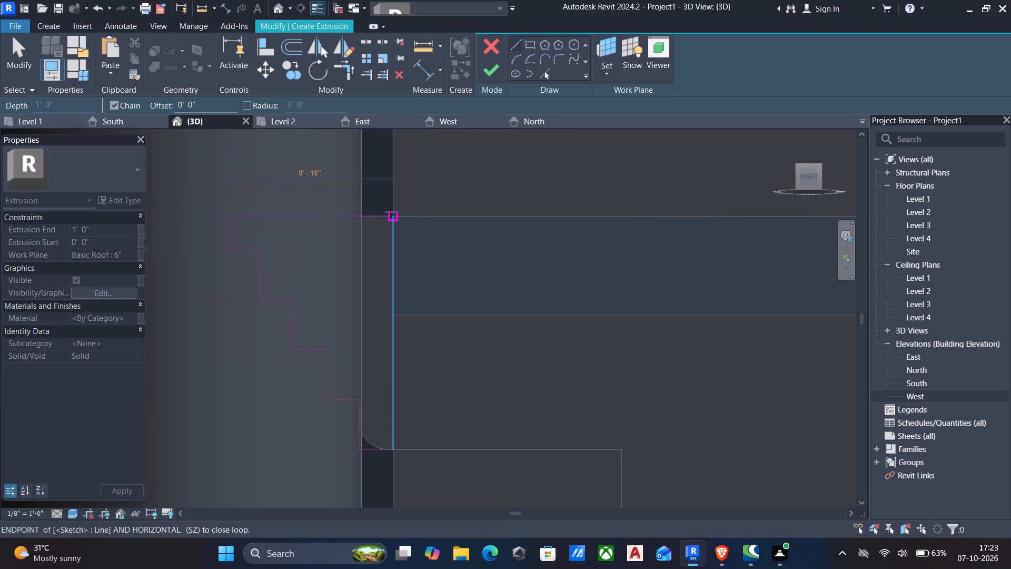
left_click(390, 212)
scroll(365, 268, "down", 4)
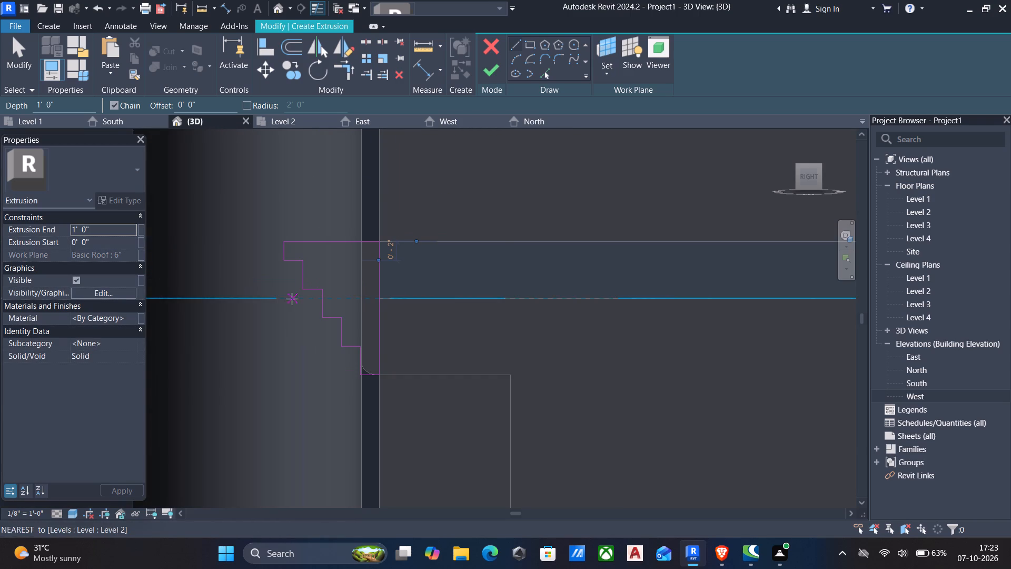
key("Escape")
key("Escape")
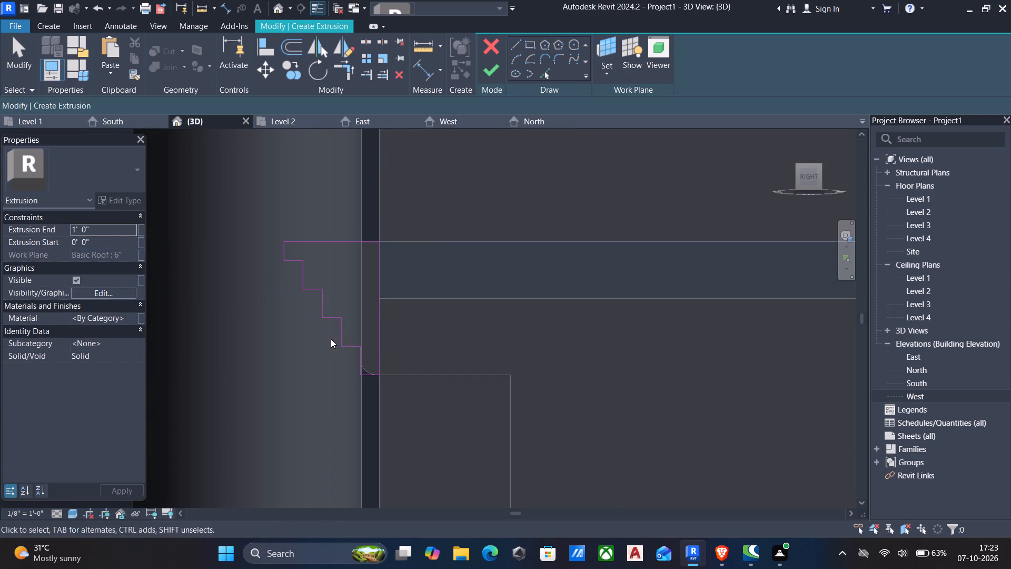
Examine the end profile of the existing cornice on the other side of the projecting block and compare it with the new sketch.
scroll(330, 340, "down", 3)
middle_click_drag(330, 345, 540, 383, "shift")
scroll(495, 365, "down", 7)
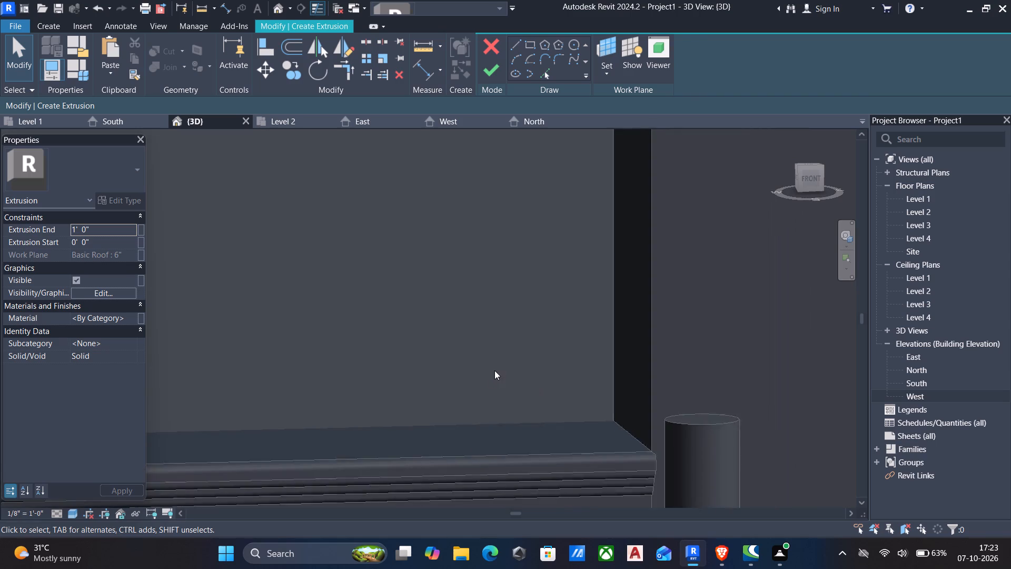
scroll(494, 370, "down", 5)
middle_click_drag(521, 382, 678, 292)
scroll(678, 292, "down", 1, "shift")
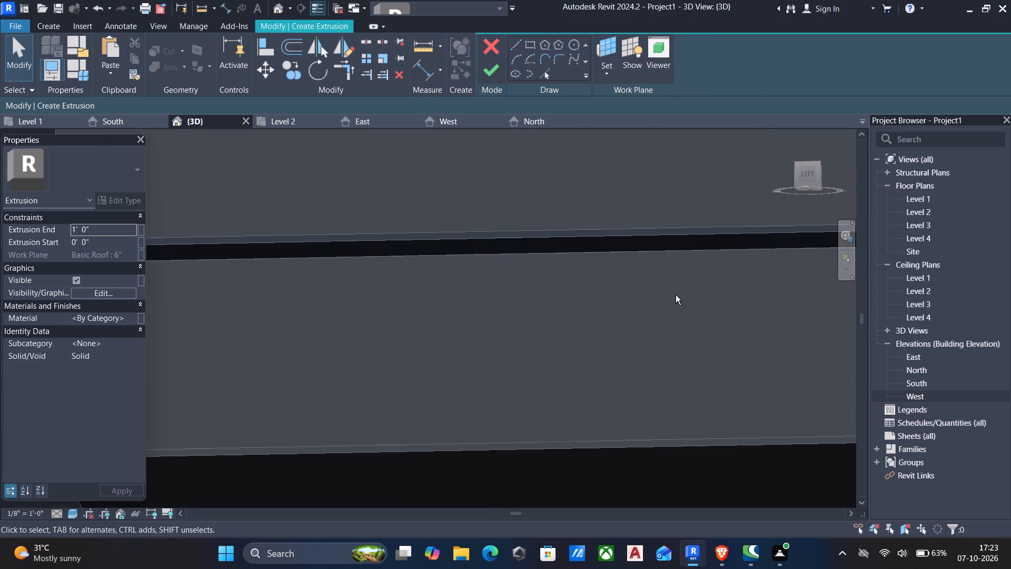
scroll(612, 305, "down", 1)
middle_click_drag(608, 312, 544, 389)
scroll(627, 381, "up", 5)
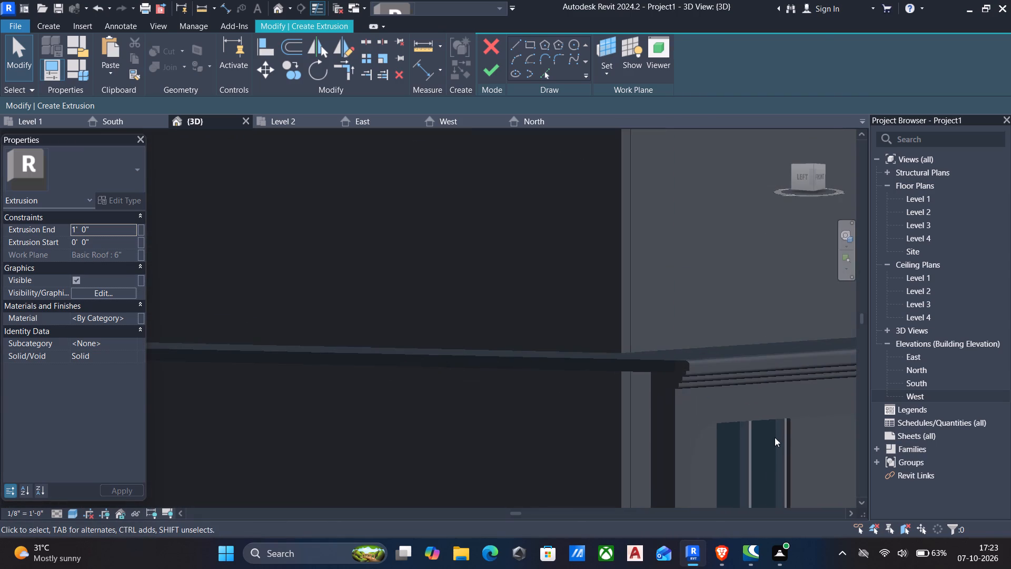
scroll(761, 421, "up", 5)
scroll(583, 331, "up", 5)
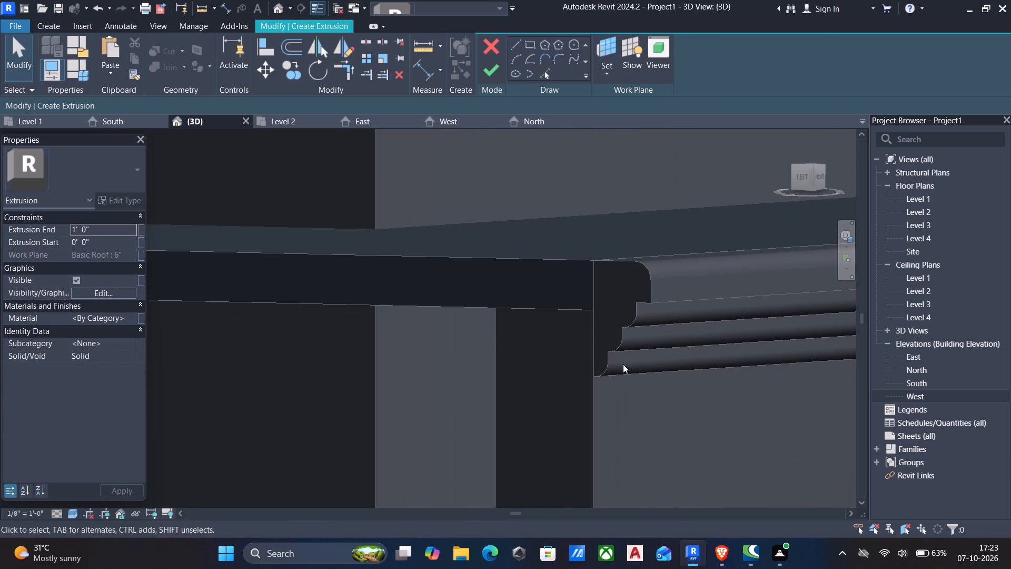
scroll(641, 292, "down", 7)
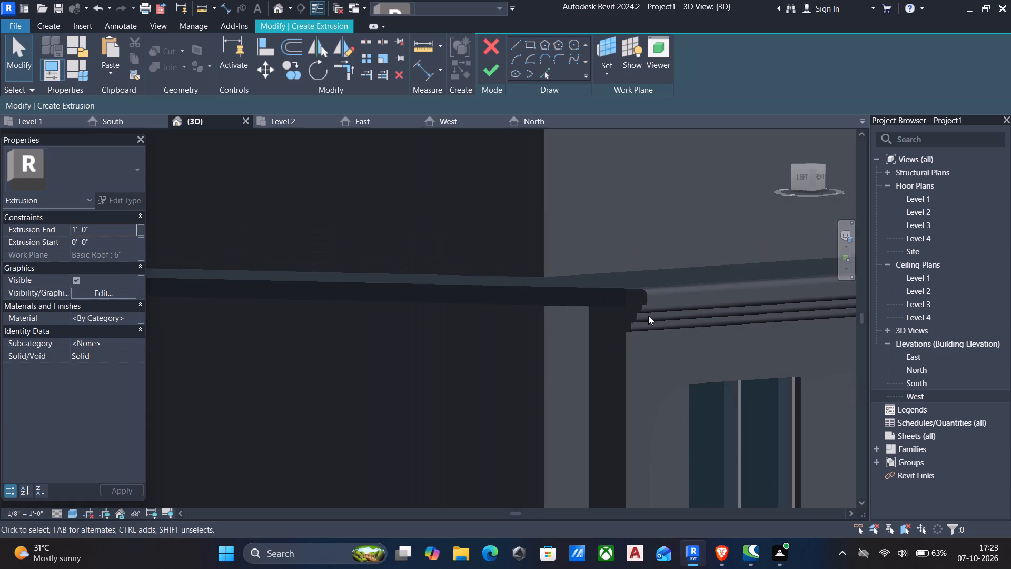
middle_click_drag(646, 319, 553, 366, "shift")
scroll(553, 359, "down", 10)
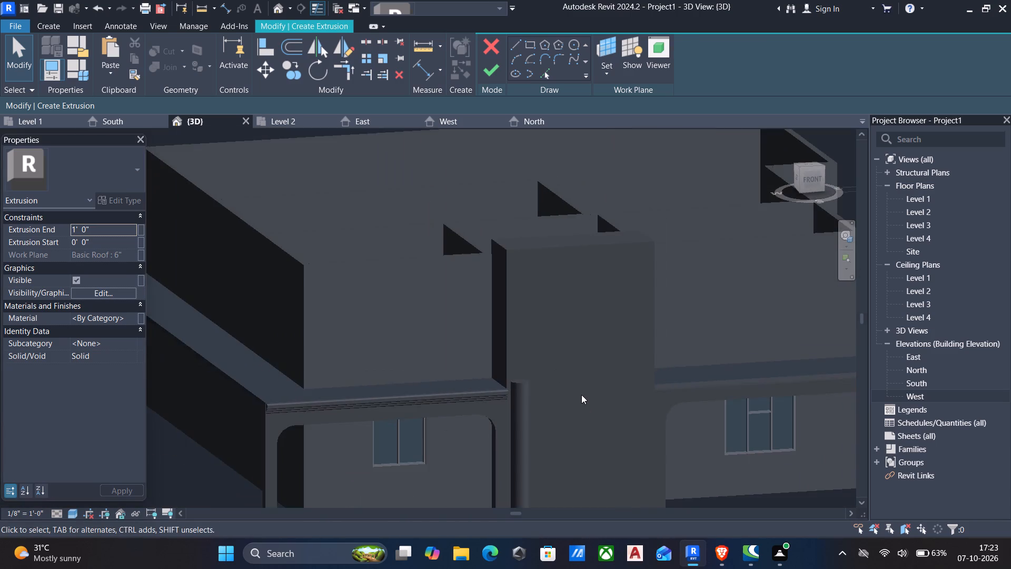
scroll(596, 388, "down", 6)
middle_click_drag(639, 395, 550, 379)
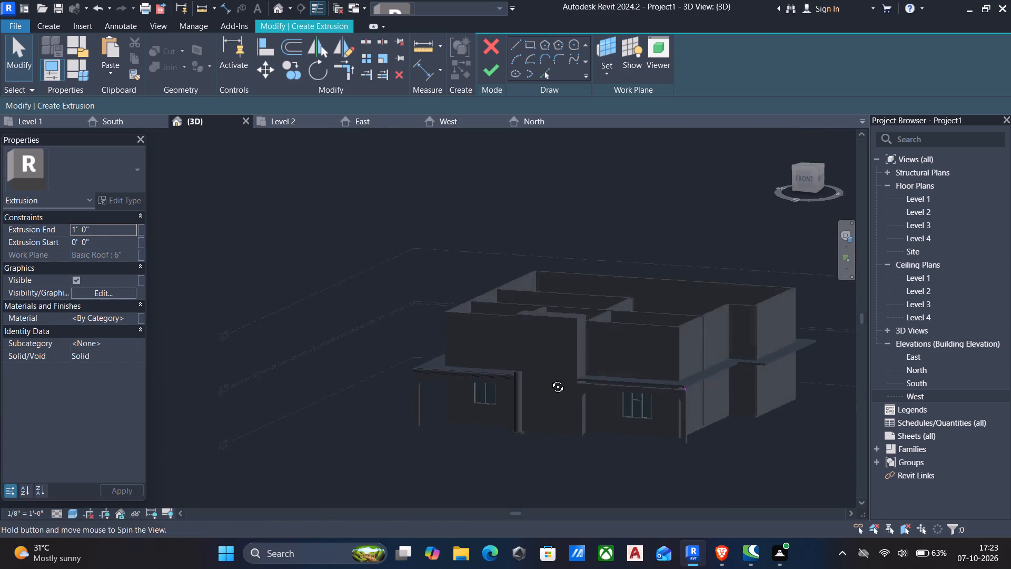
middle_click_drag(550, 379, 495, 361)
scroll(495, 362, "up", 5)
scroll(647, 360, "up", 6)
scroll(756, 391, "up", 6)
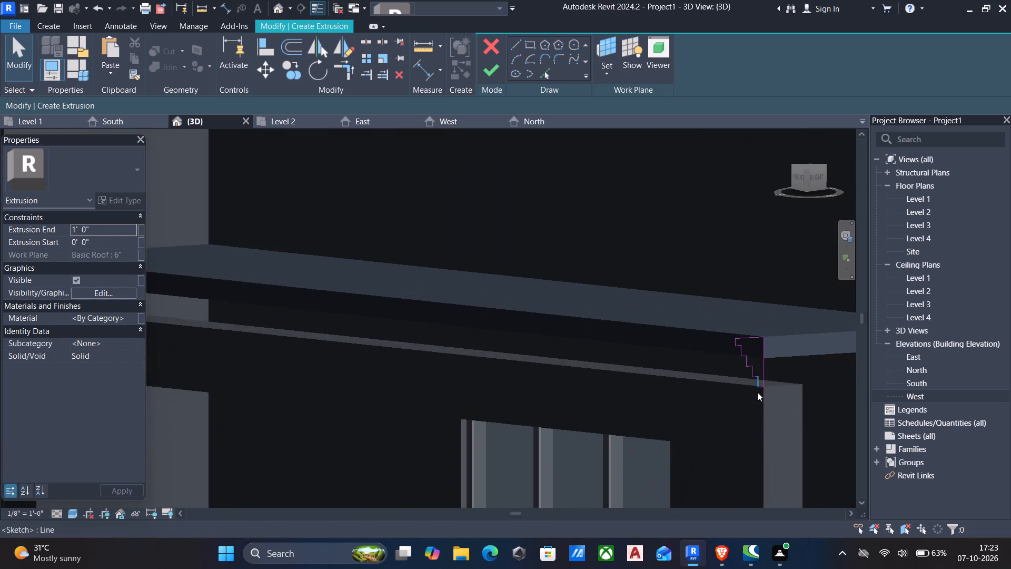
scroll(757, 392, "up", 10)
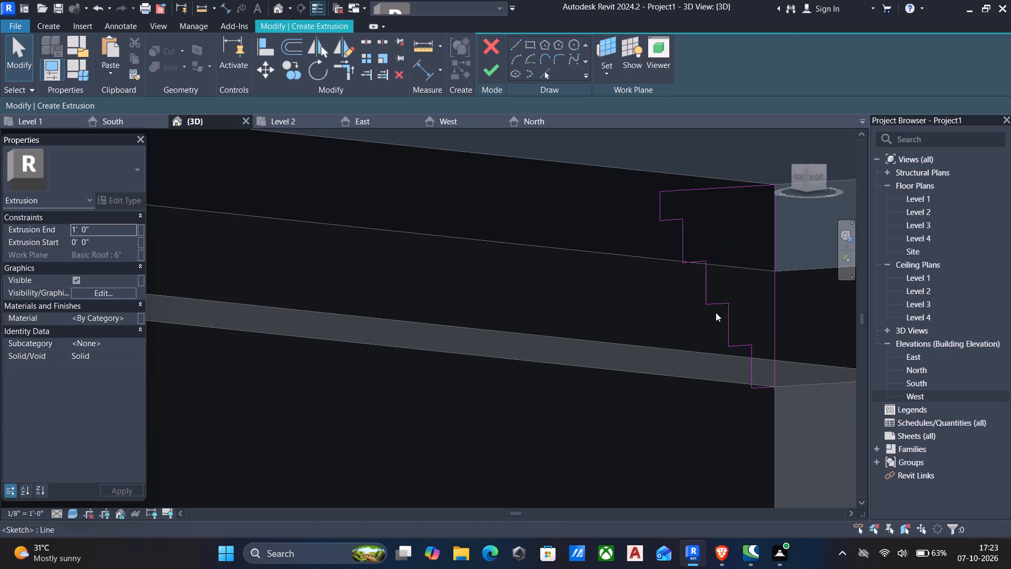
Delete the uppermost 2" tread and the outermost 2" riser from the stepped profile.
scroll(673, 243, "down", 1)
scroll(672, 236, "up", 3)
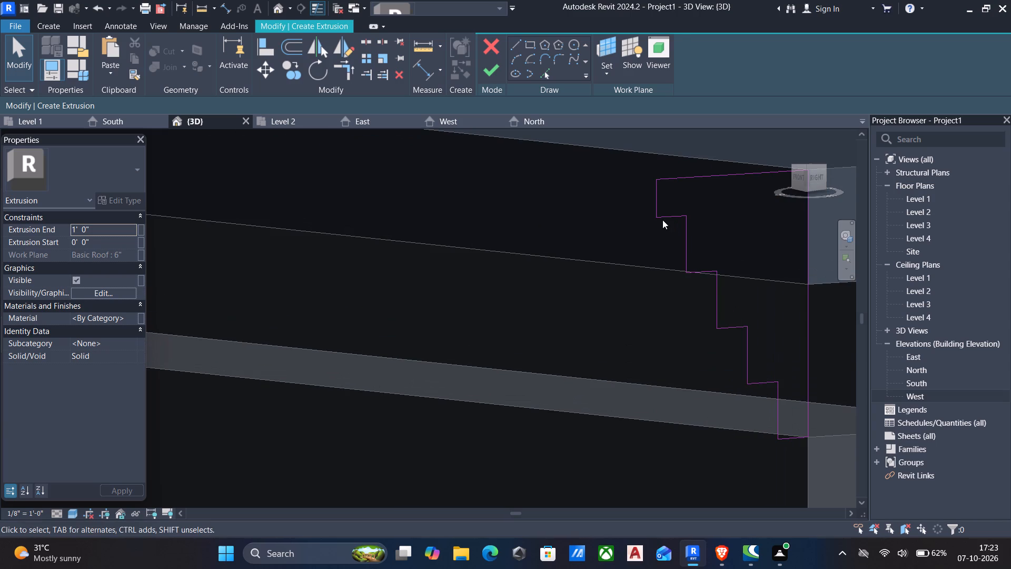
left_click(662, 218)
key("Delete")
left_click(651, 191)
key("Delete")
Trim the remaining uppermost riser and the top line to each other so they form the profile's outer top corner.
type("tr")
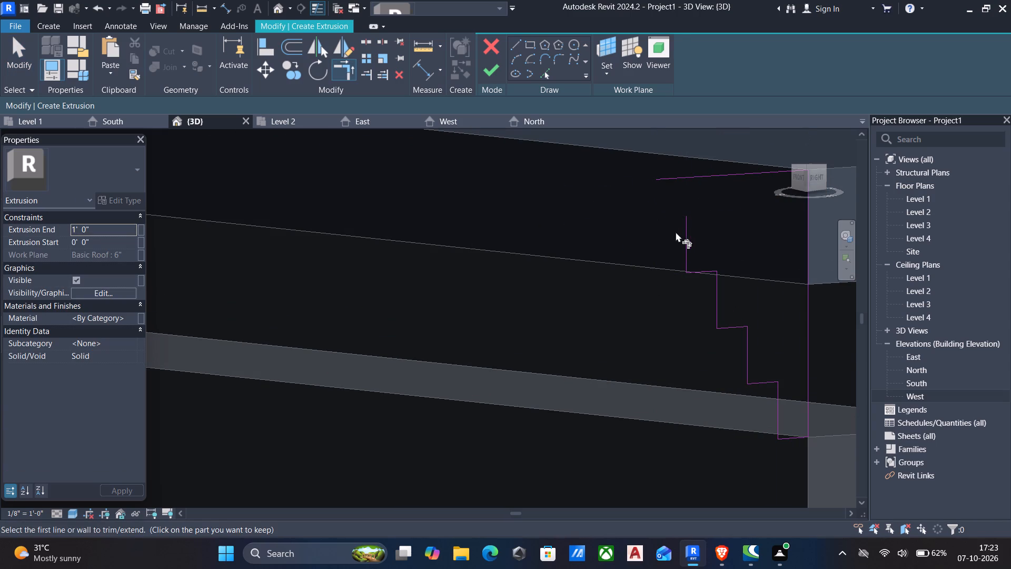
left_click(689, 237)
left_click(712, 180)
scroll(685, 240, "down", 3)
middle_click_drag(647, 280, 613, 302)
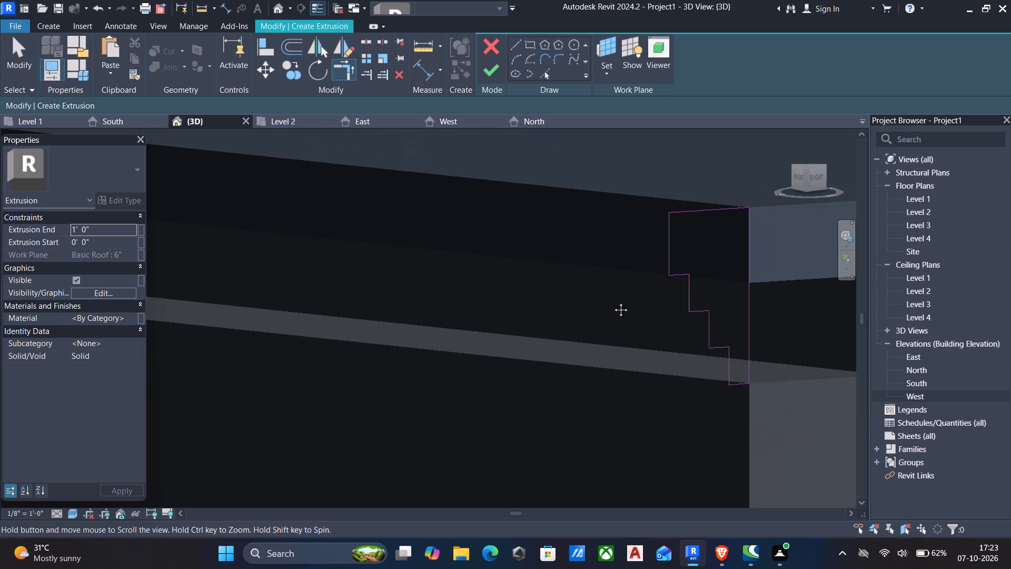
Round the profile's lowest corner, between the bottom line and the lowest riser, with a fillet arc of 1 1/2" radius.
middle_click_drag(613, 302, 606, 305)
scroll(634, 326, "up", 2)
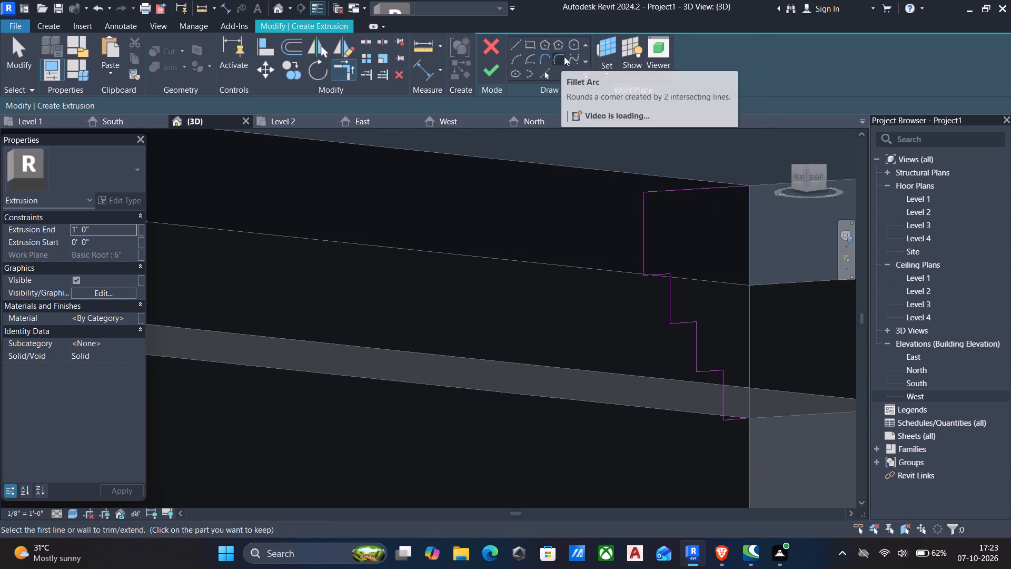
left_click(557, 56)
scroll(721, 418, "up", 4)
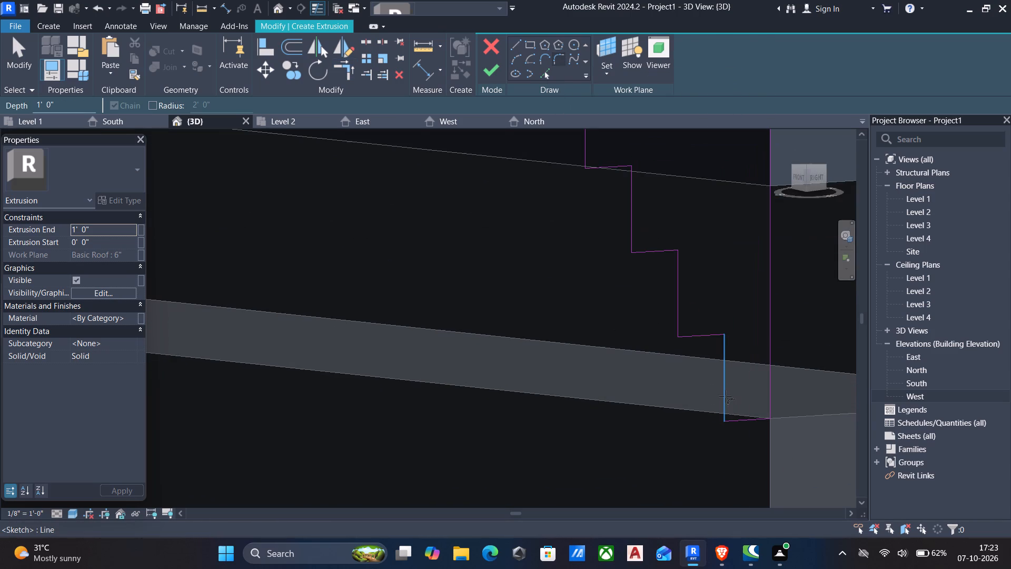
left_click(725, 396)
left_click(737, 424)
scroll(740, 412, "up", 2)
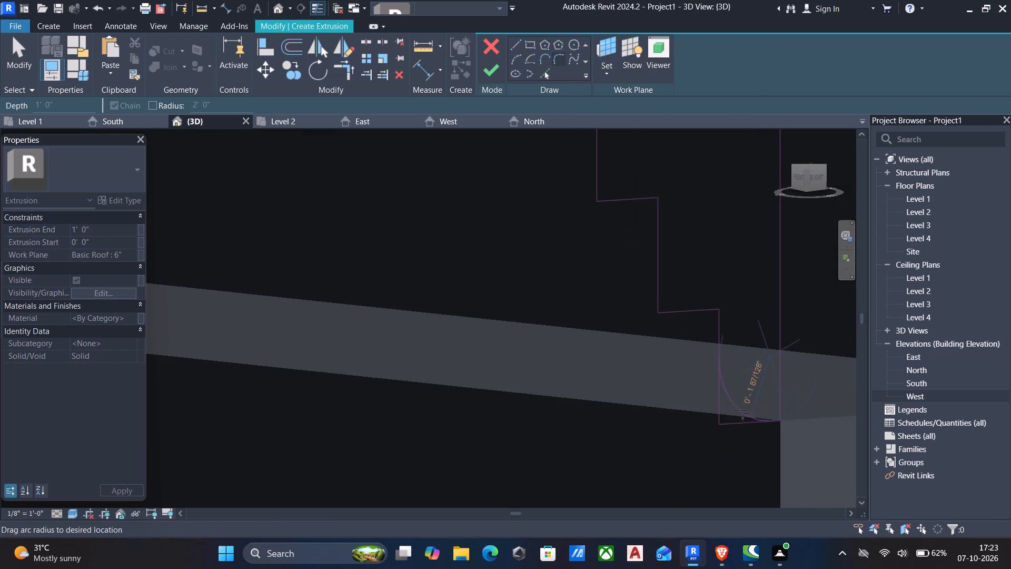
scroll(740, 410, "up", 4)
left_click(729, 406)
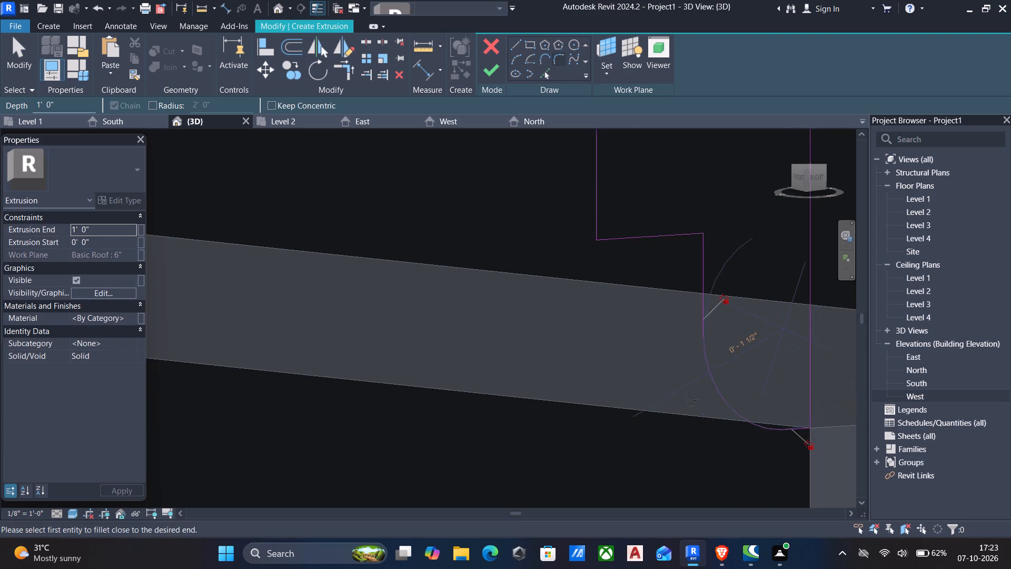
Round the outer corner of the second step from the bottom with a fillet arc of 1 1/2" radius.
scroll(688, 398, "down", 3)
middle_click_drag(686, 400, 693, 522)
left_click(636, 377)
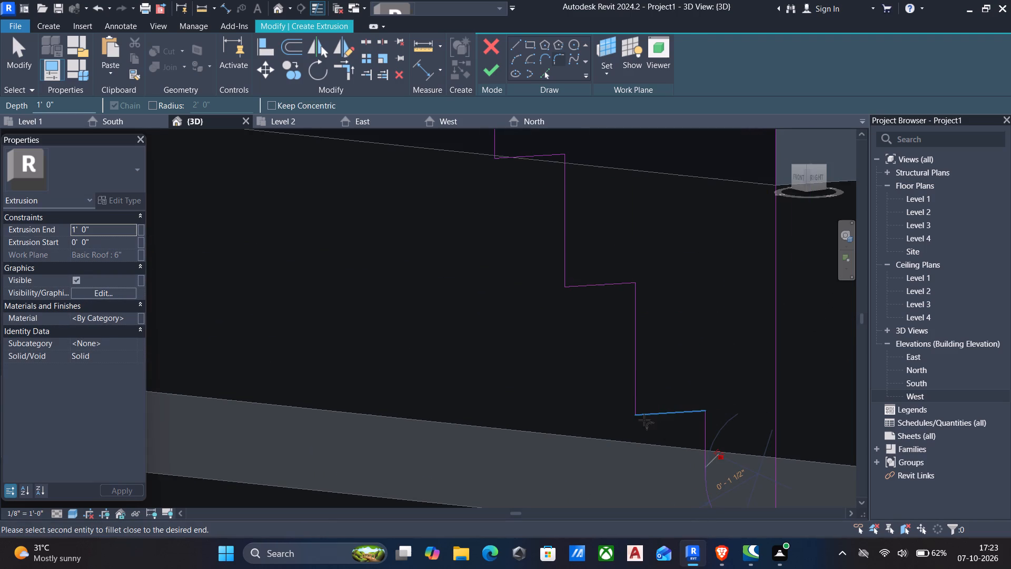
left_click(647, 419)
scroll(654, 389, "up", 2)
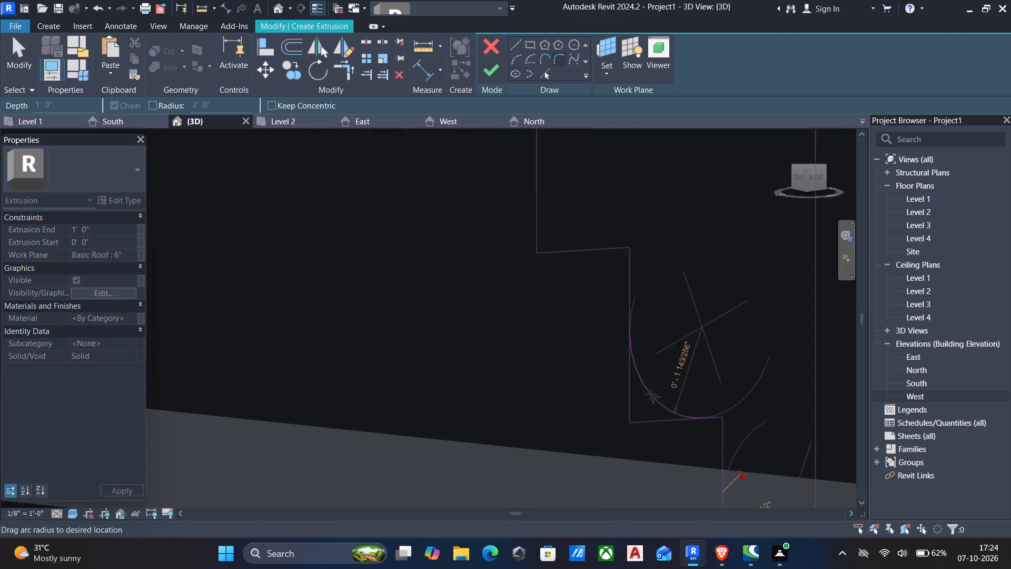
scroll(650, 394, "up", 2)
left_click(650, 394)
Round the outer corner of the third step from the bottom with a fillet arc of about 1.85" radius.
scroll(618, 388, "down", 3)
middle_click_drag(611, 390, 661, 487)
scroll(523, 278, "up", 3)
scroll(524, 267, "down", 4)
left_click(581, 319)
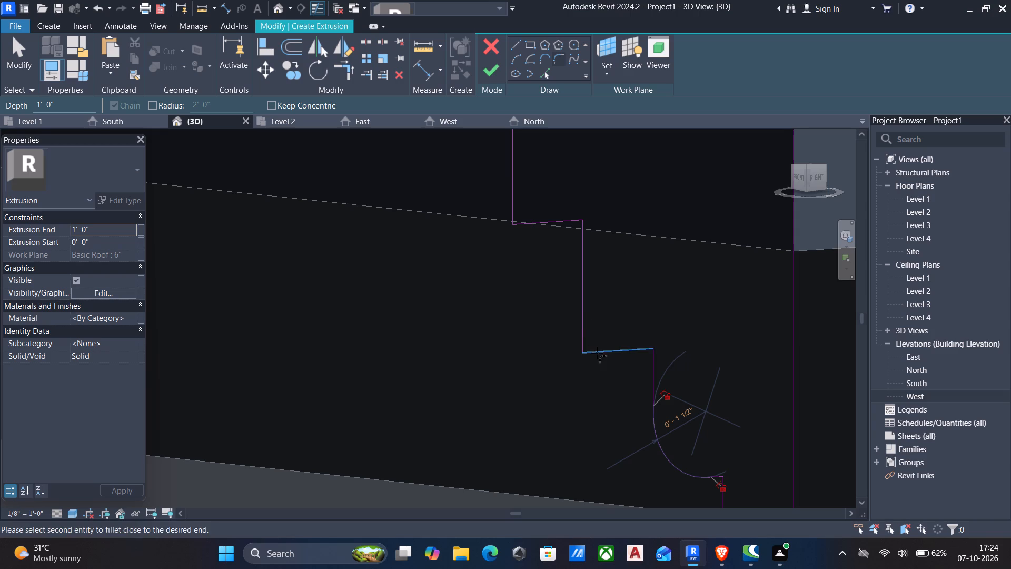
left_click(597, 353)
scroll(611, 327, "up", 5)
left_click(599, 336)
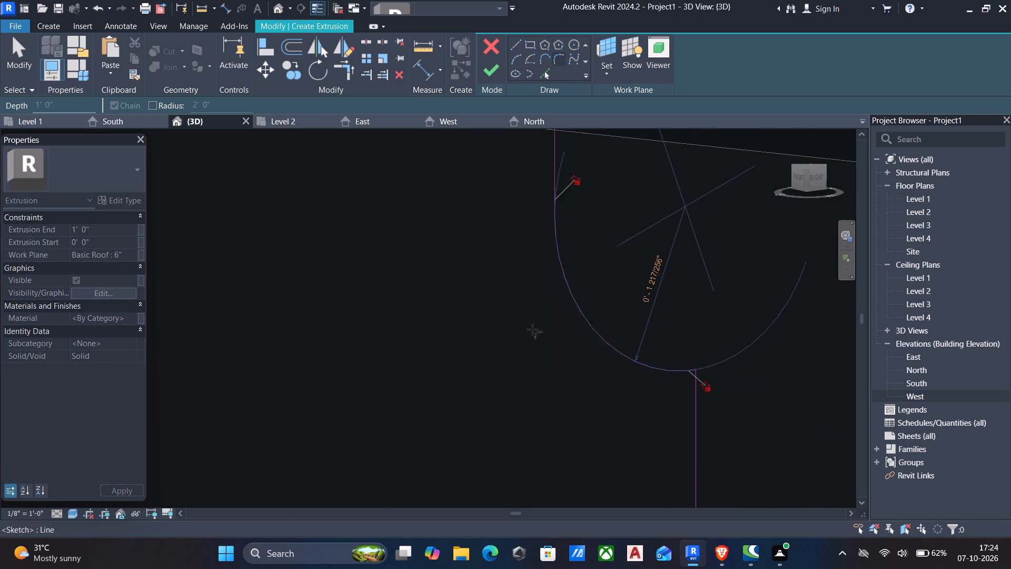
Round the profile's outer top corner, between the uppermost riser and the top line, with a fillet arc of 4 1/4" radius.
scroll(530, 329, "down", 3)
middle_click_drag(528, 332, 583, 490)
scroll(487, 214, "down", 2)
scroll(474, 268, "down", 3)
middle_click_drag(470, 294, 493, 450)
scroll(507, 435, "up", 1)
left_click(540, 297)
left_click(519, 324)
scroll(533, 349, "up", 3)
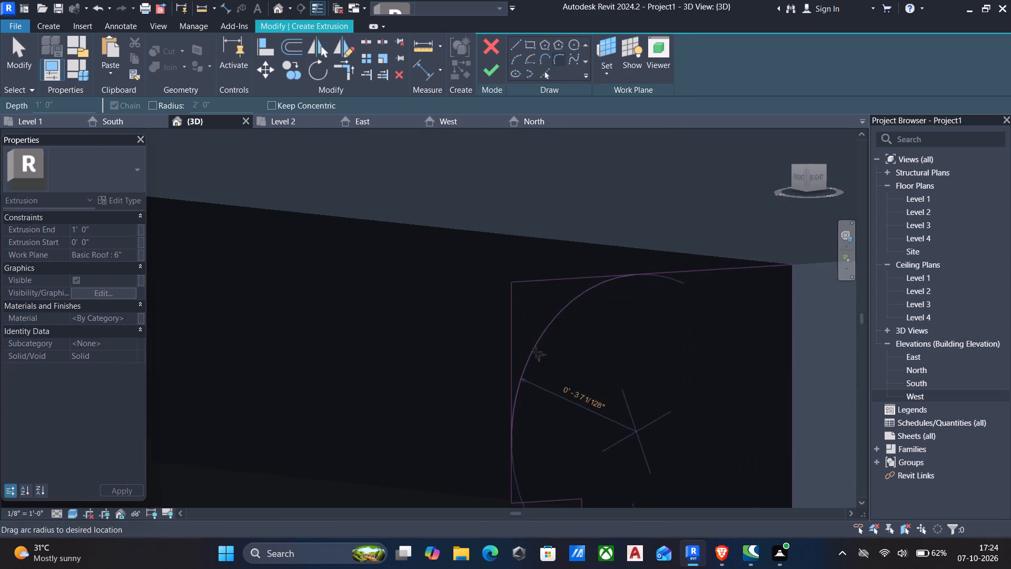
scroll(540, 359, "down", 2)
left_click(540, 359)
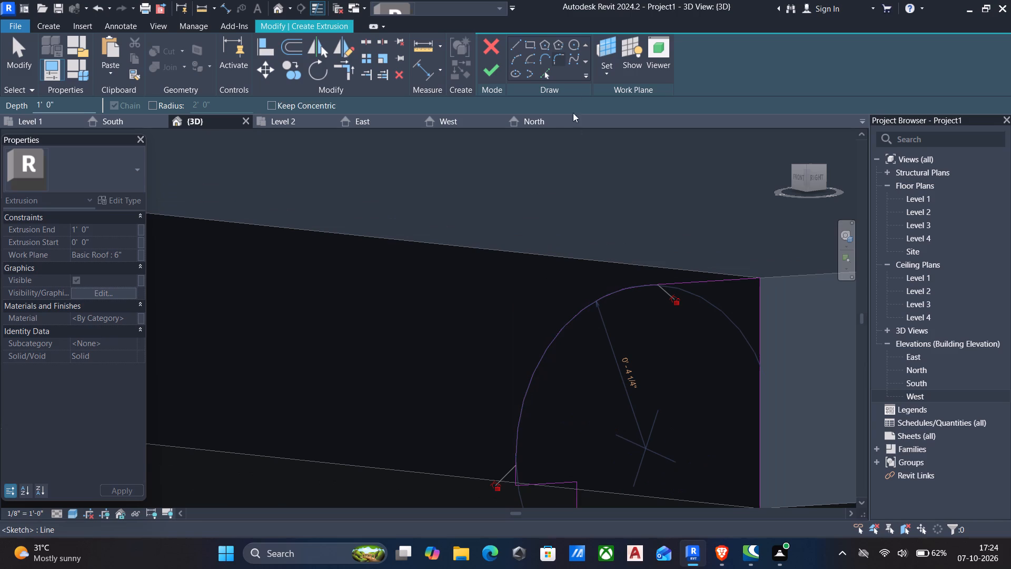
Finish the rounded profile sketch as a solid extrusion 1' 0" deep and deselect it.
left_click(488, 66)
scroll(518, 198, "down", 6)
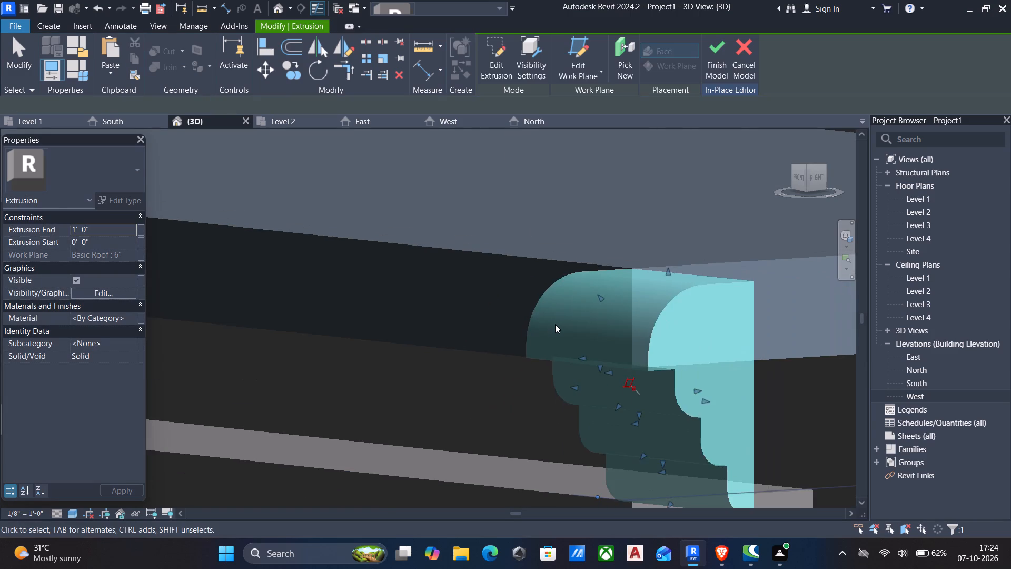
scroll(557, 326, "down", 8)
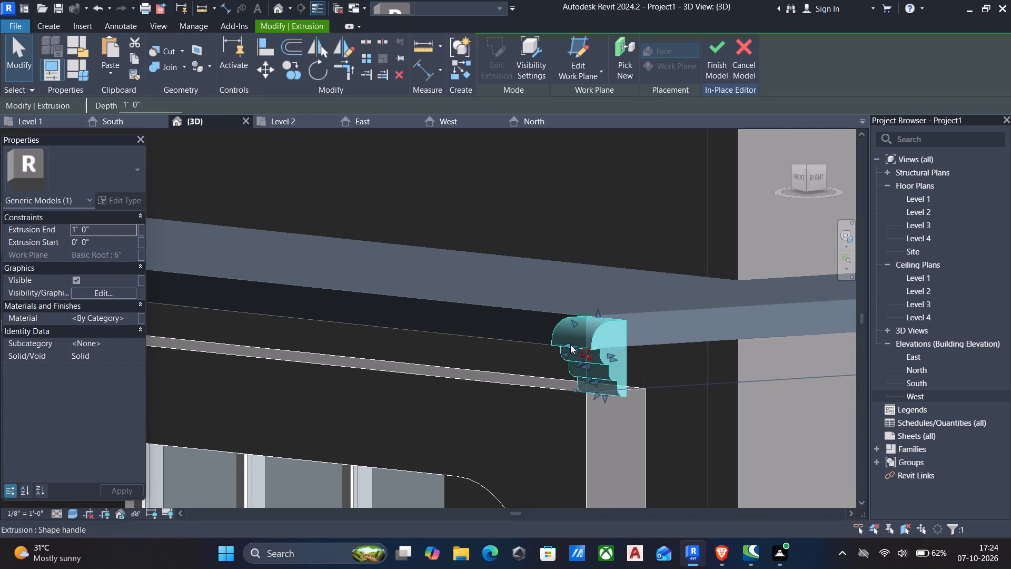
key("Escape")
Align the short cornice extrusion's inner end face with the side face of the projecting block so it spans the slab's front edge.
scroll(551, 360, "down", 5)
middle_click_drag(538, 384, 566, 389, "shift")
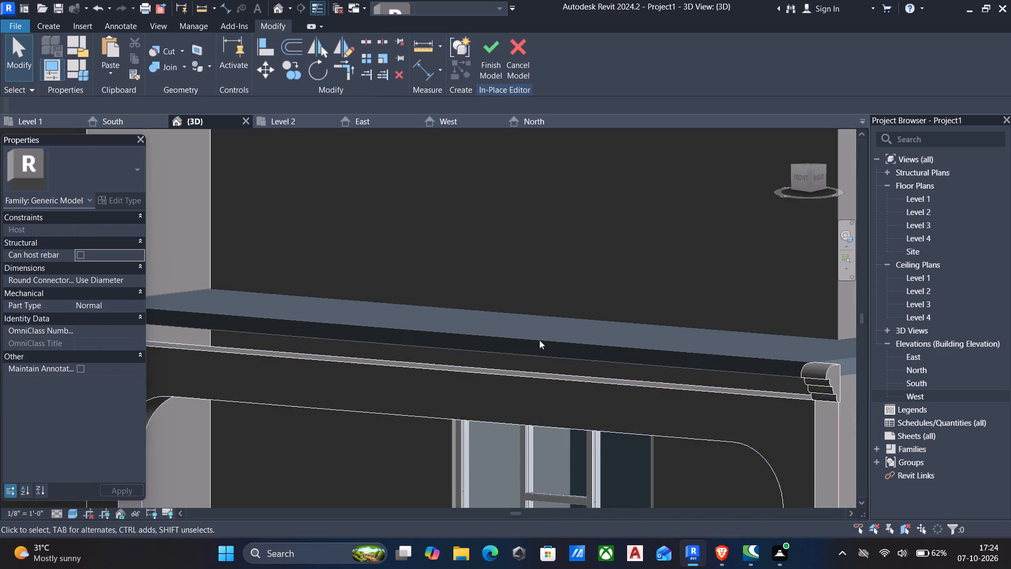
scroll(539, 340, "down", 5)
middle_click_drag(533, 341, 490, 358)
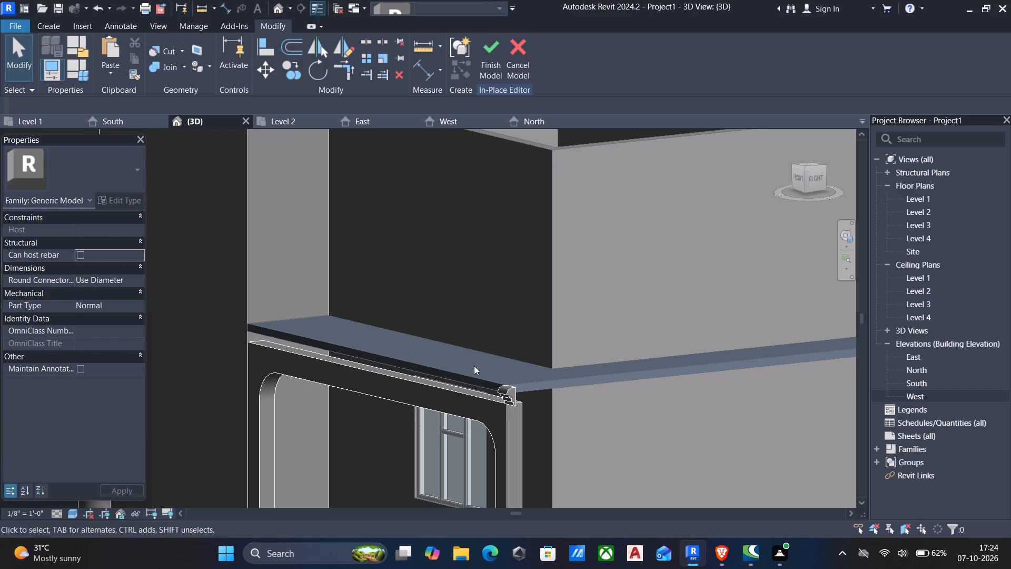
middle_click_drag(469, 376, 433, 354, "shift")
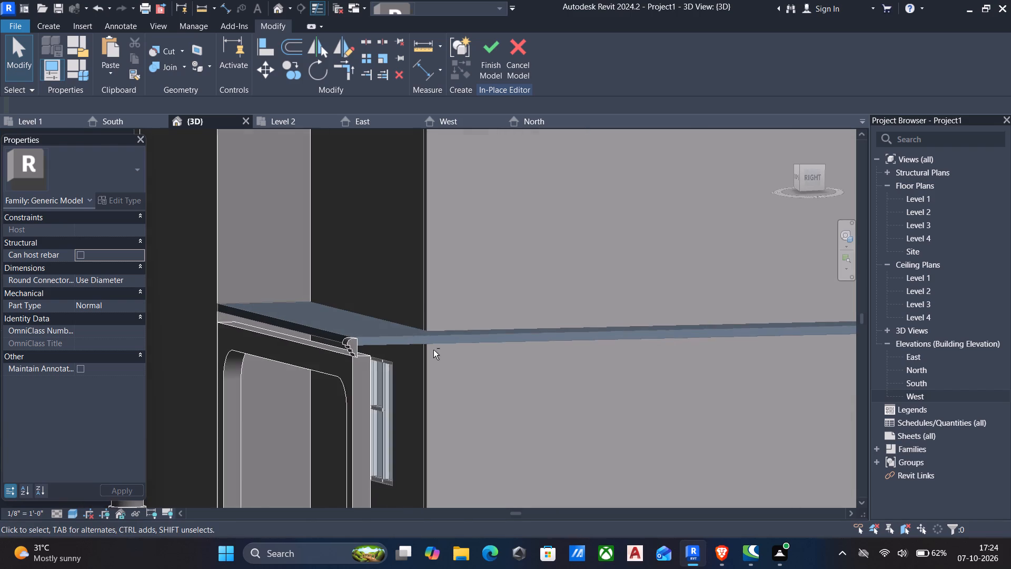
scroll(433, 348, "up", 3)
scroll(406, 355, "down", 5)
middle_click_drag(434, 360, 434, 361, "shift")
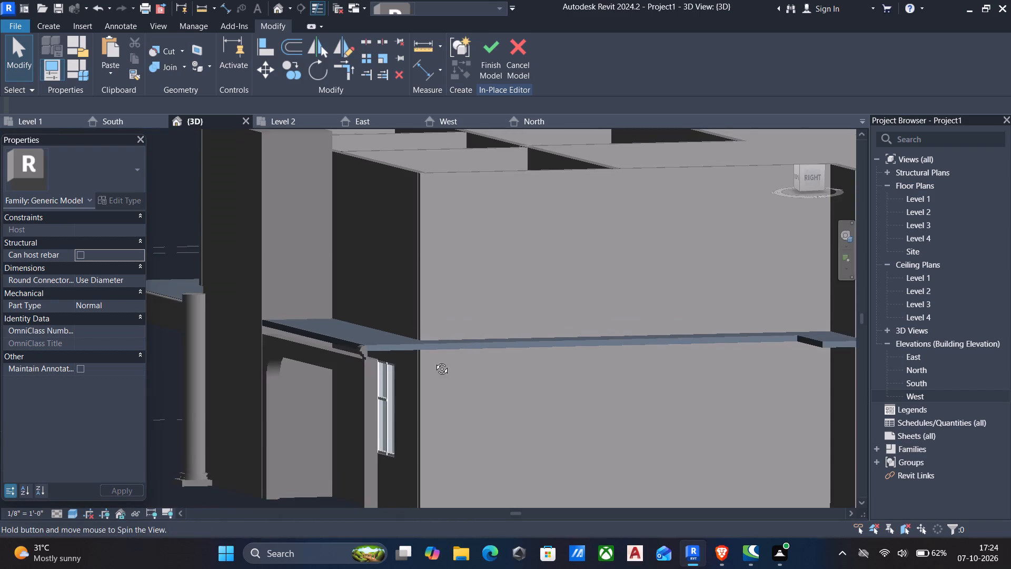
middle_click_drag(434, 361, 677, 395, "shift")
scroll(688, 396, "up", 4)
scroll(612, 364, "down", 3)
middle_click_drag(607, 365, 479, 367)
key("a")
key("l")
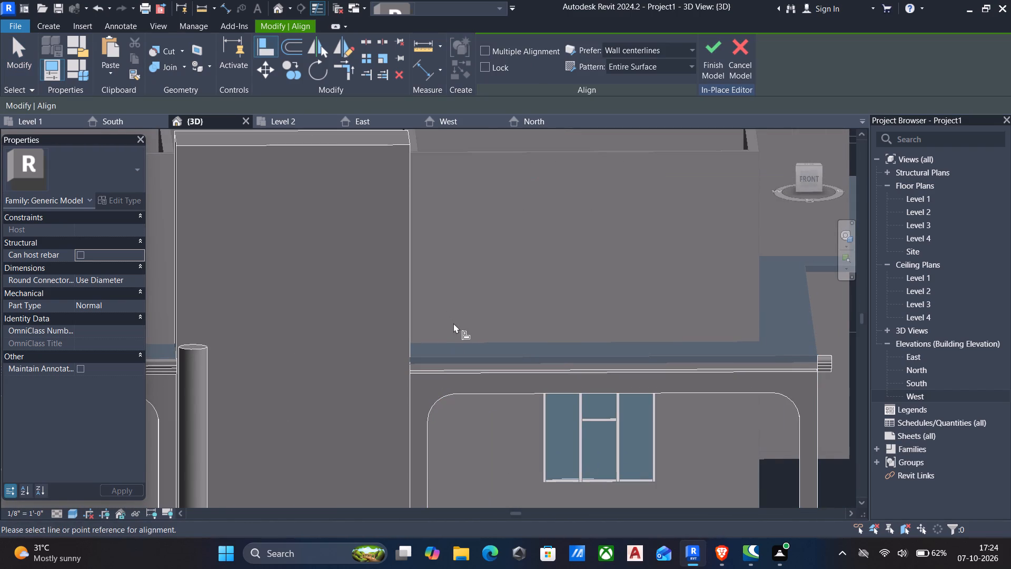
middle_click_drag(452, 325, 386, 364)
scroll(451, 325, "down", 1, "shift")
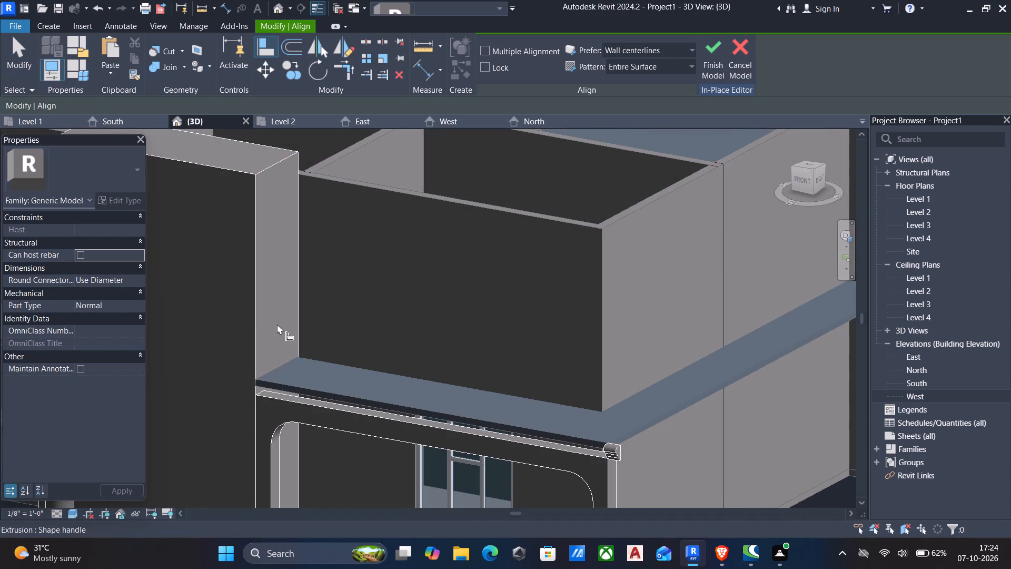
left_click(256, 340)
scroll(464, 433, "down", 3)
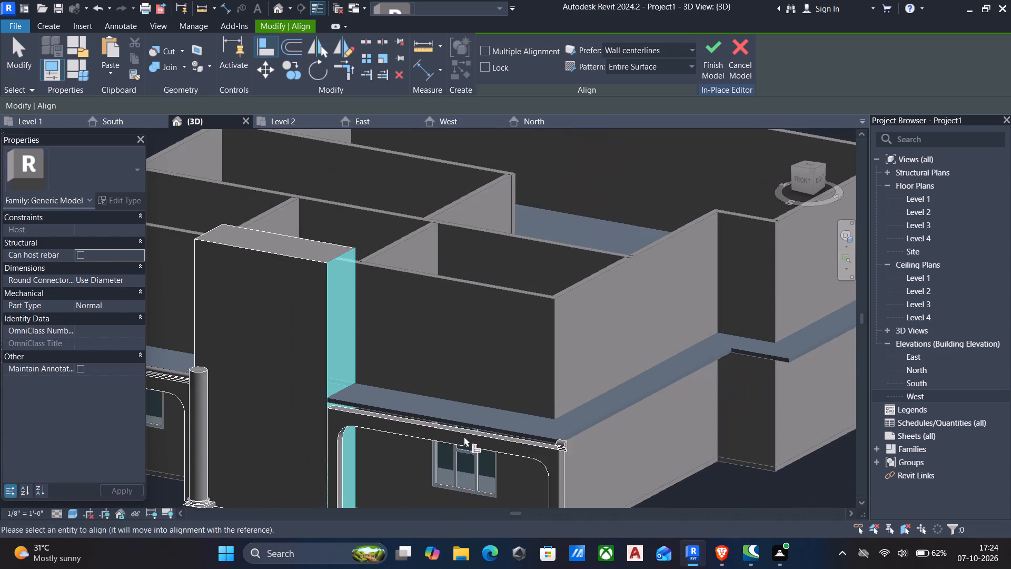
middle_click_drag(464, 436, 600, 389, "shift")
scroll(616, 387, "up", 4)
scroll(711, 350, "up", 1)
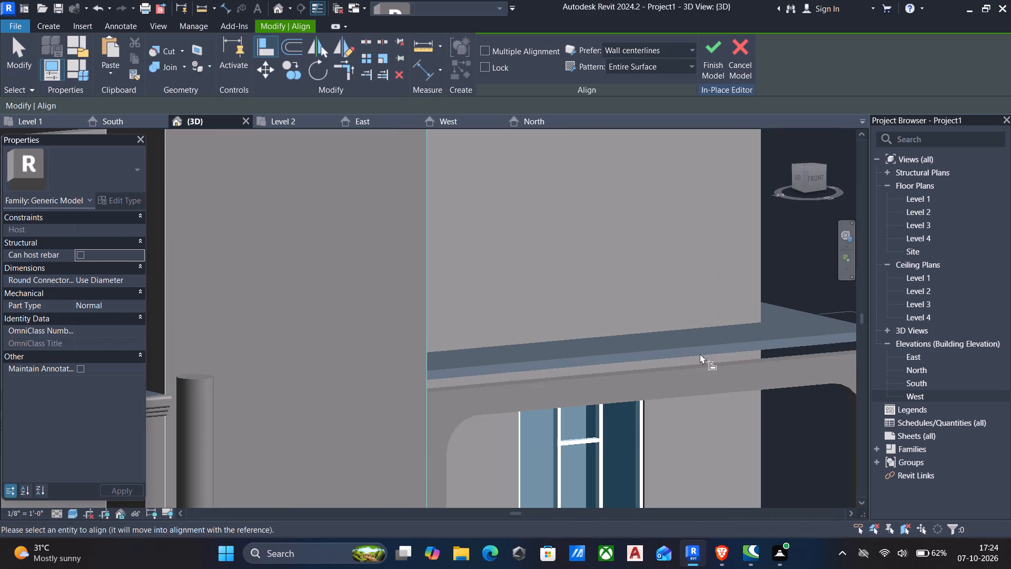
scroll(493, 342, "down", 3)
middle_click_drag(544, 380, 388, 361)
scroll(388, 360, "up", 4)
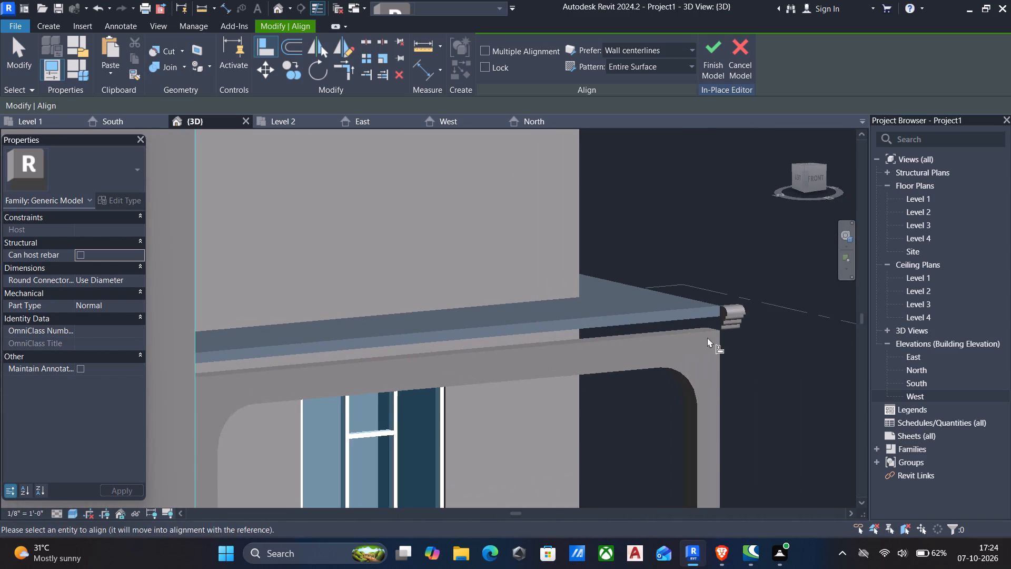
scroll(718, 328, "up", 5)
left_click(727, 308)
Align the cornice's outer end face with the side face of the roof slab at the house corner.
scroll(725, 319, "down", 3)
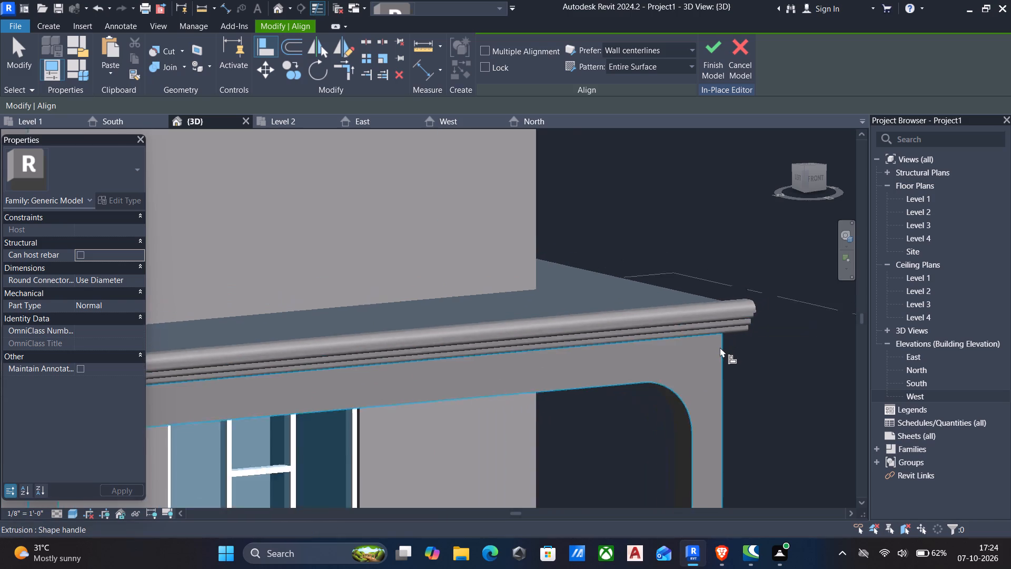
scroll(720, 347, "down", 5)
middle_click_drag(717, 360, 582, 385, "shift")
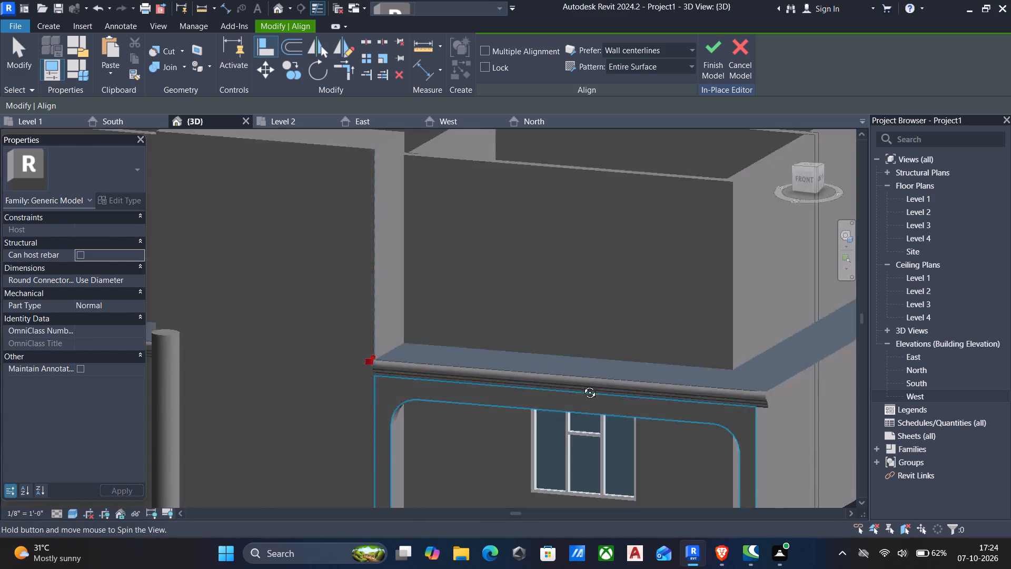
middle_click_drag(582, 385, 524, 403, "shift")
scroll(630, 475, "up", 2)
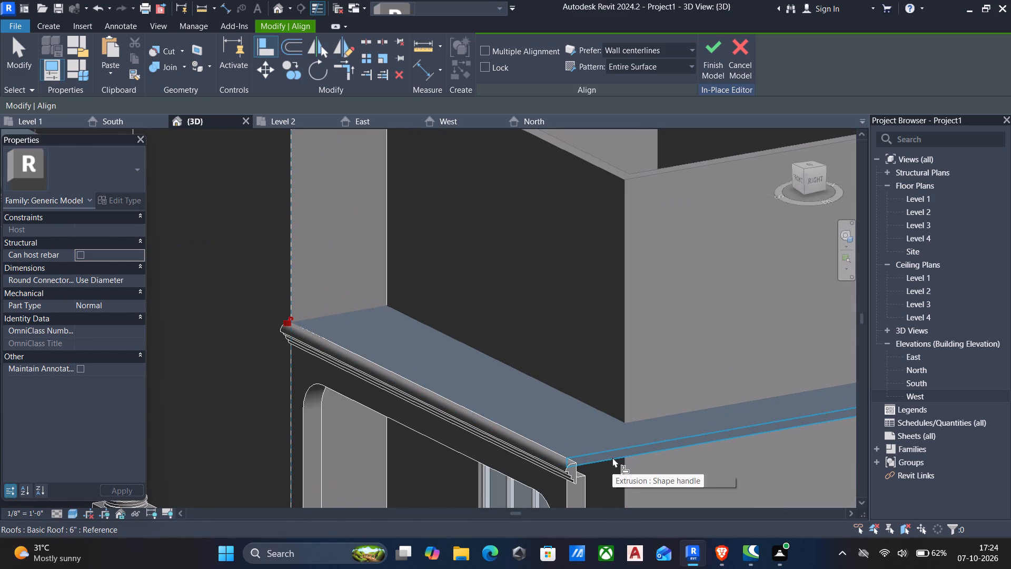
left_click(612, 457)
left_click(573, 469)
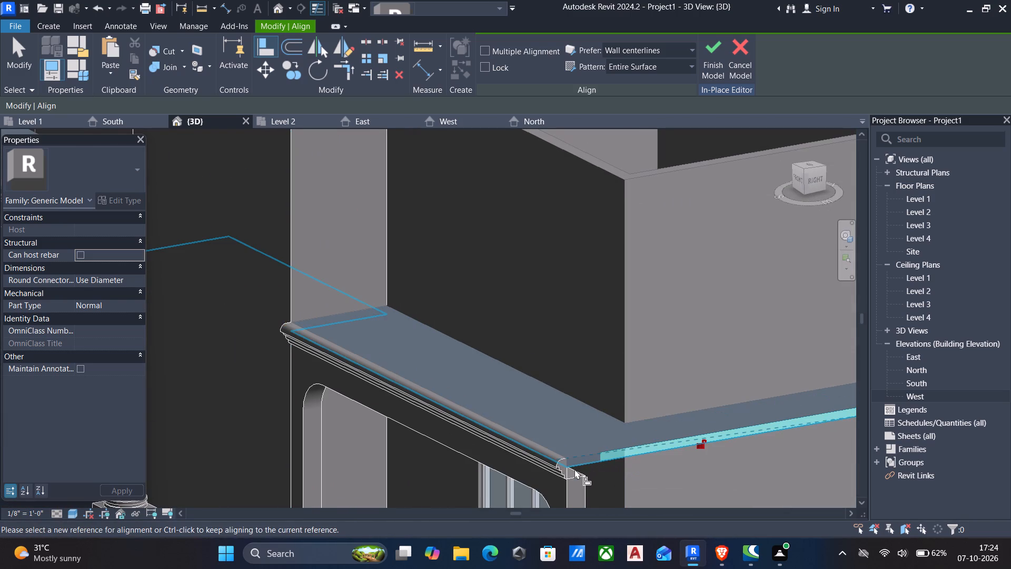
key("Escape")
Check the cornices on both sides of the projecting block and finish the in-place model.
scroll(401, 455, "down", 4)
middle_click_drag(401, 454, 423, 434, "shift")
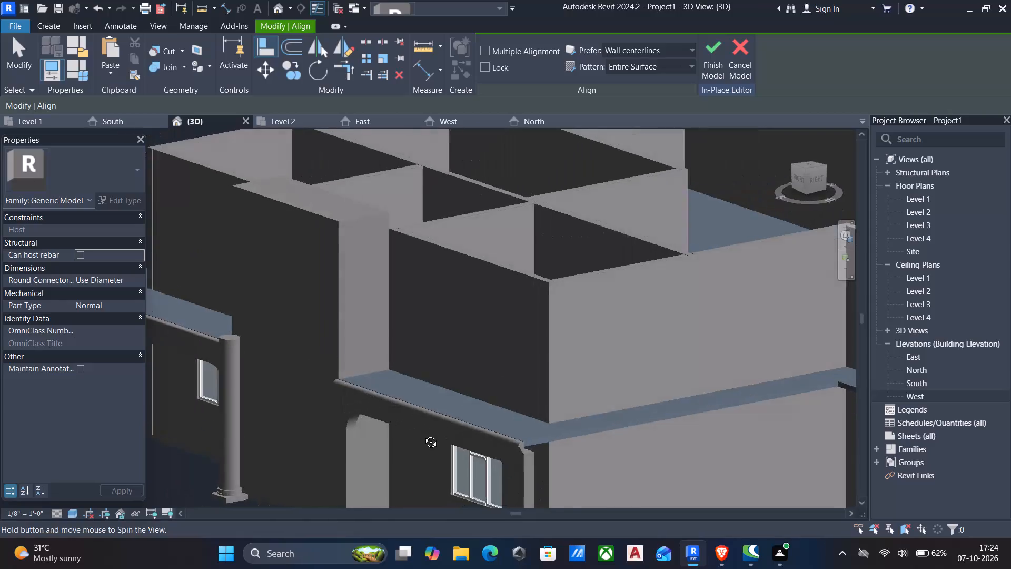
middle_click_drag(423, 434, 627, 415, "shift")
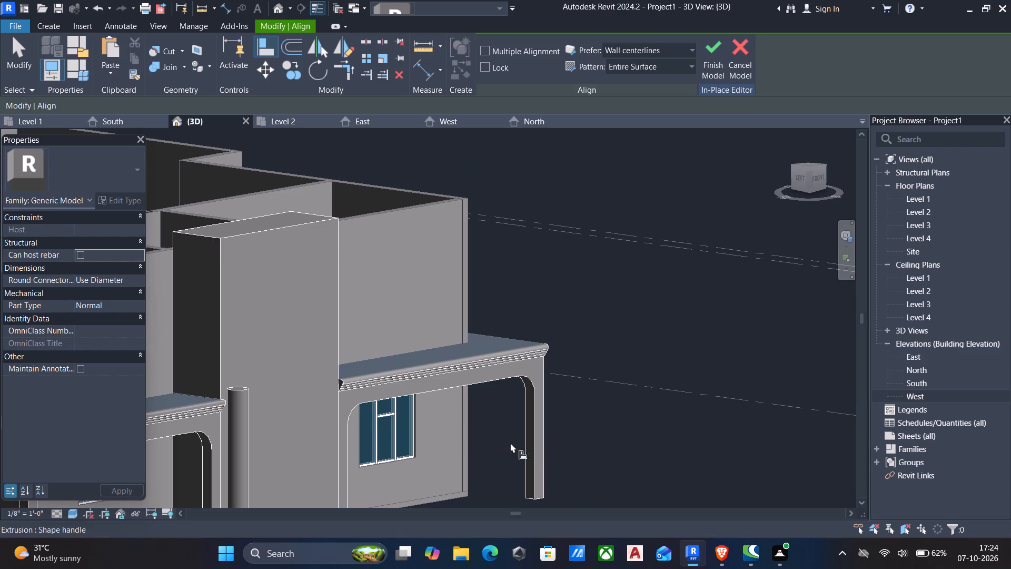
middle_click_drag(513, 442, 530, 374)
scroll(530, 373, "down", 2)
scroll(716, 58, "up", 1)
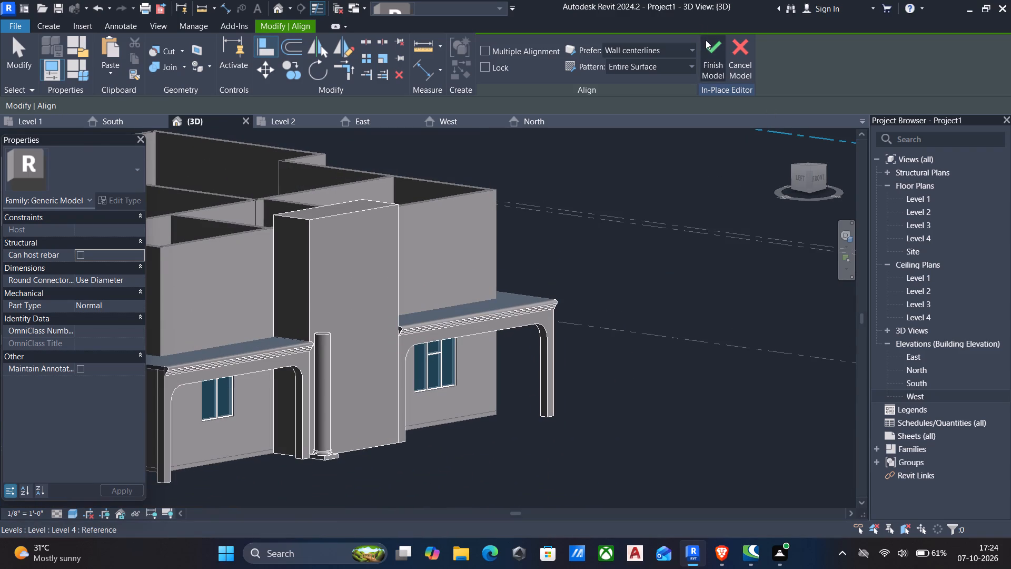
left_click(713, 47)
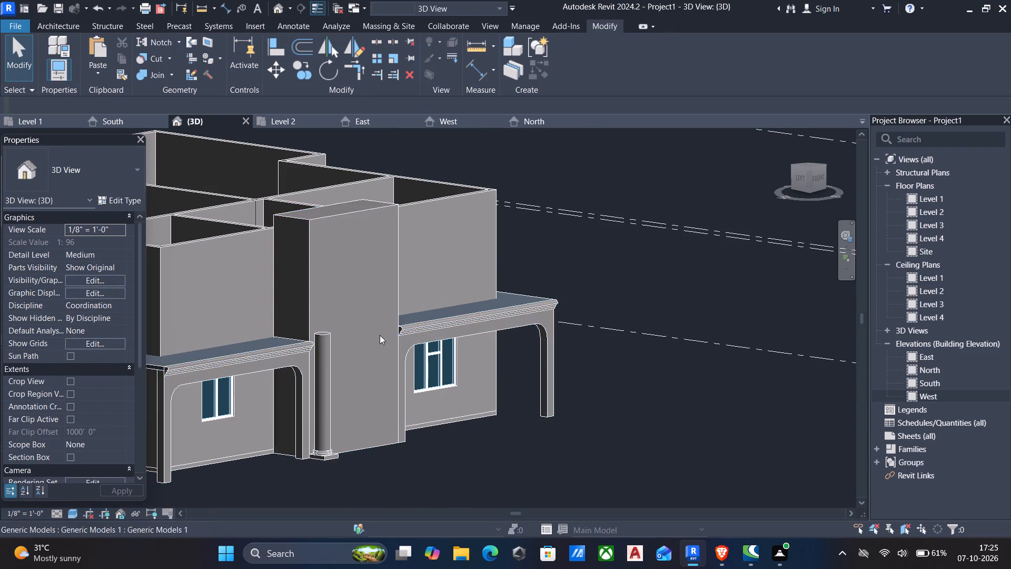
Examine the whole front facade with the cornices, arches and column from several angles.
scroll(368, 354, "up", 4)
scroll(437, 447, "down", 3)
middle_click_drag(566, 513, 384, 554, "shift")
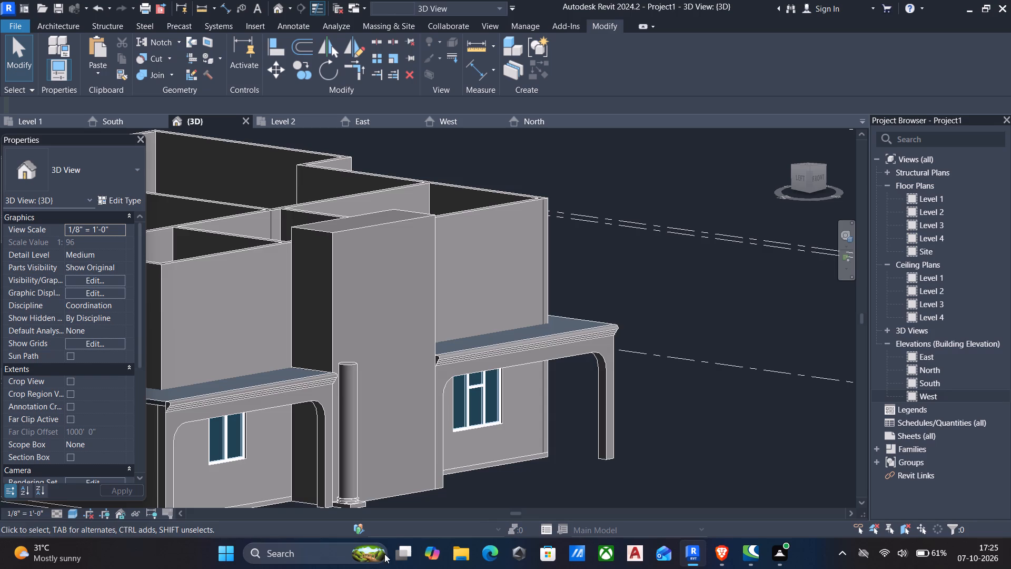
middle_click_drag(384, 554, 381, 552, "shift")
scroll(463, 411, "down", 3)
middle_click_drag(469, 410, 369, 392, "shift")
scroll(370, 391, "up", 4)
middle_click_drag(369, 392, 373, 391, "shift")
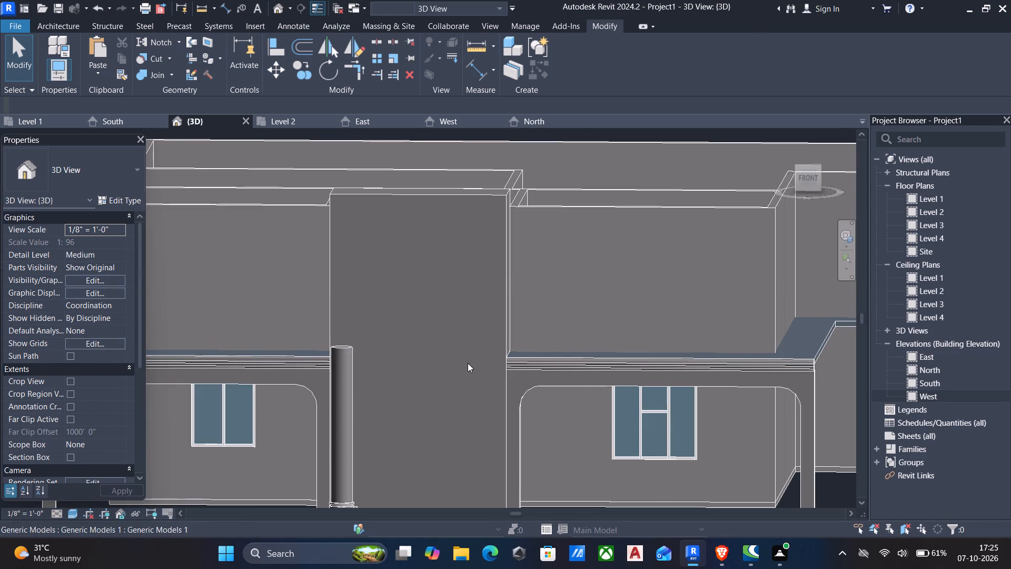
scroll(472, 362, "down", 2)
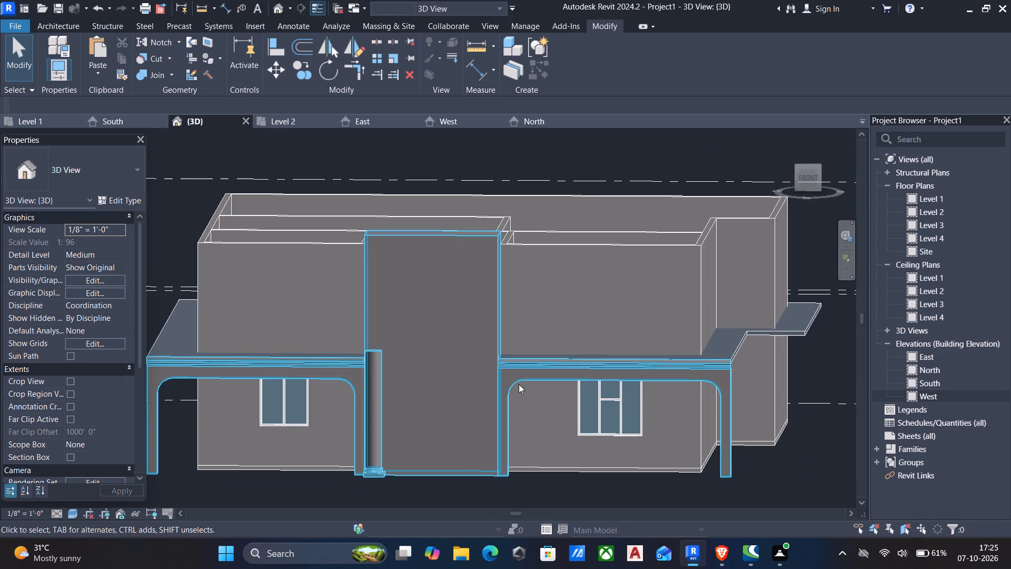
scroll(410, 393, "down", 4)
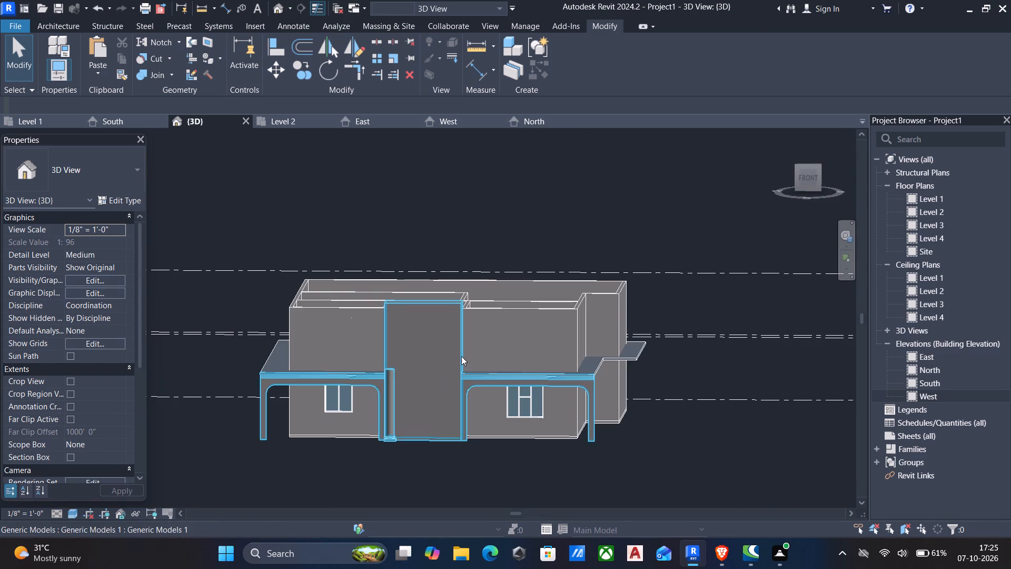
scroll(461, 356, "up", 3)
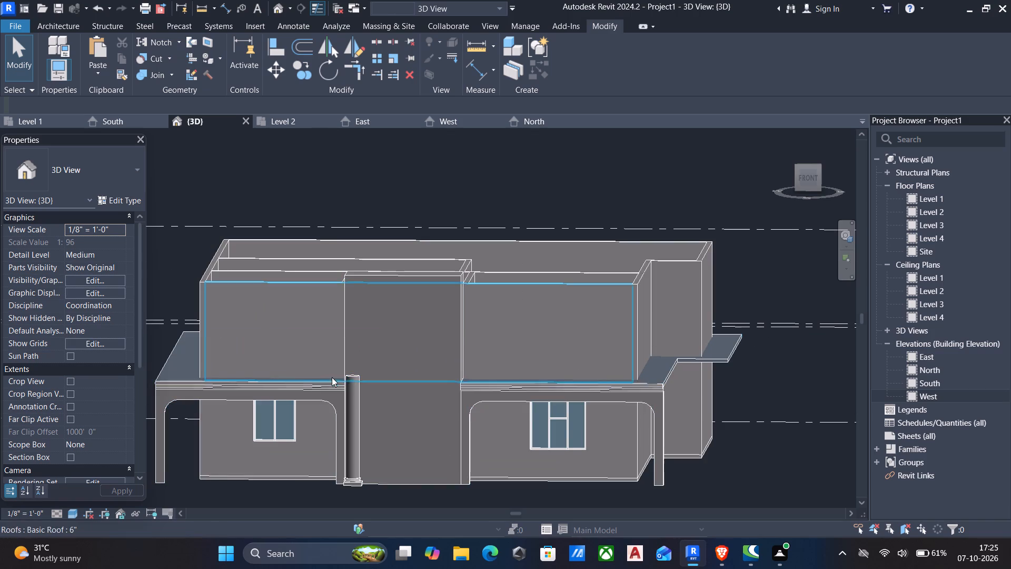
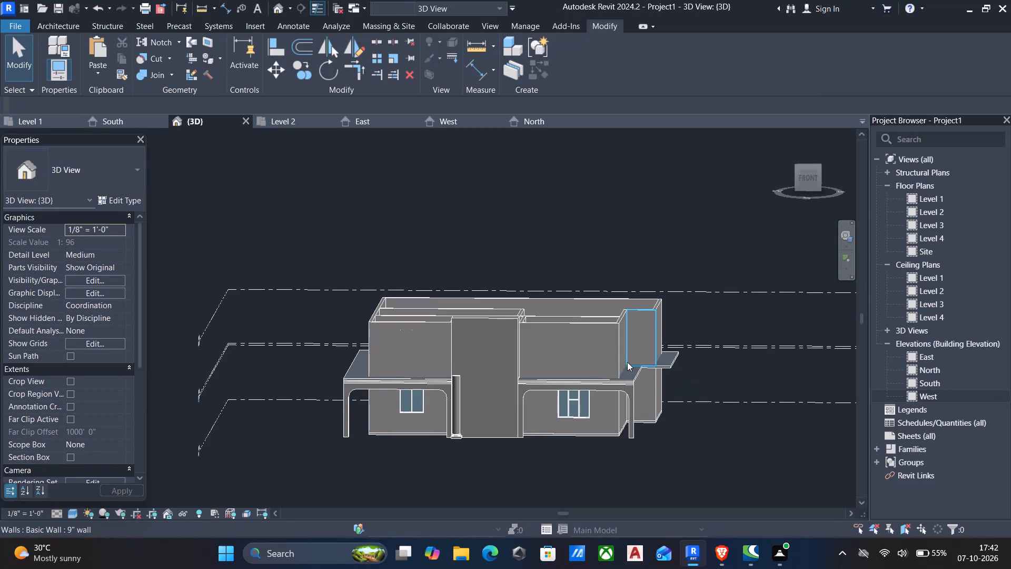
Examine the house model's massing, porch and upper-floor walls from the front and side in the 3D view.
scroll(749, 170, "down", 5)
scroll(698, 358, "down", 1)
middle_click_drag(698, 358, 630, 396)
scroll(636, 393, "up", 5)
scroll(715, 351, "down", 2)
middle_click_drag(716, 351, 693, 379)
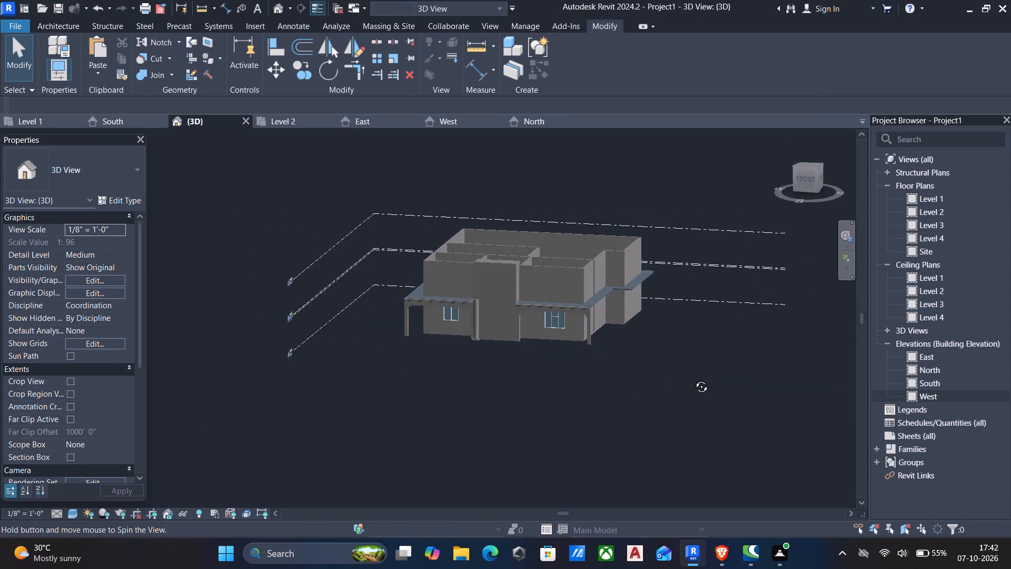
middle_click_drag(693, 379, 606, 392)
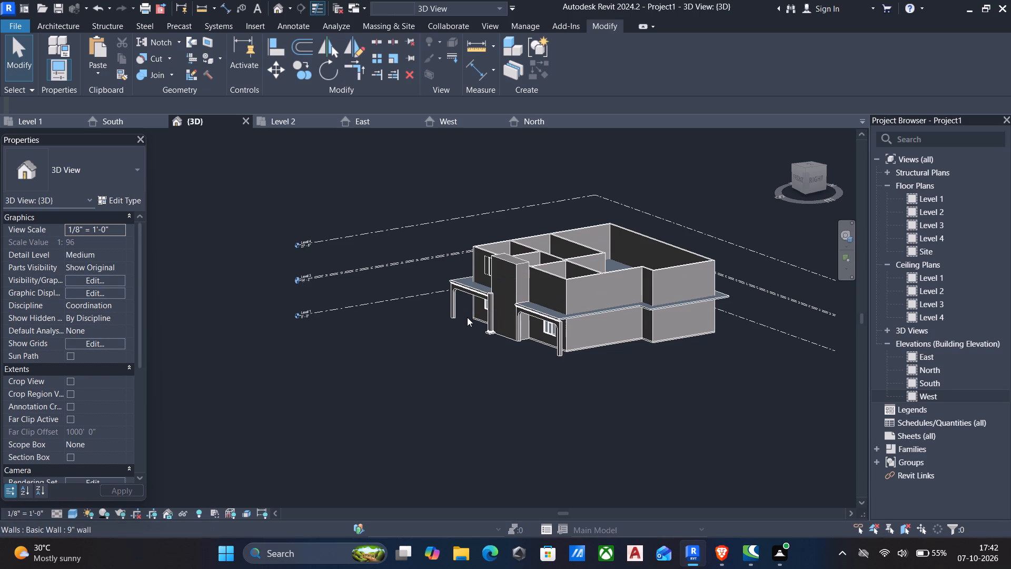
middle_click_drag(467, 318, 523, 318, "shift")
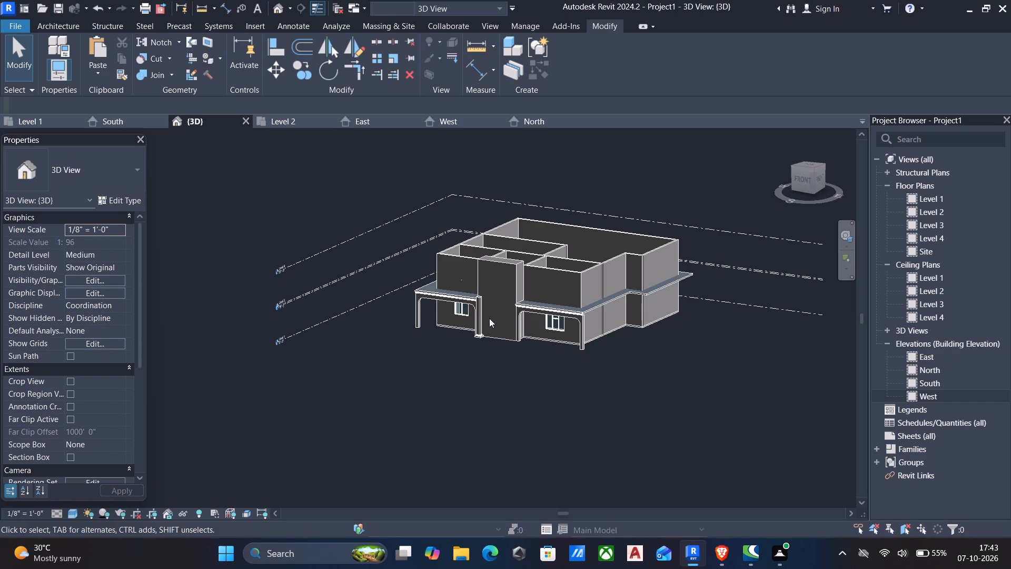
Open the front porch generic model with the round column for in-place editing and access its form creation tools.
scroll(400, 350, "up", 5)
scroll(441, 360, "down", 1)
middle_click_drag(441, 361, 469, 353, "shift")
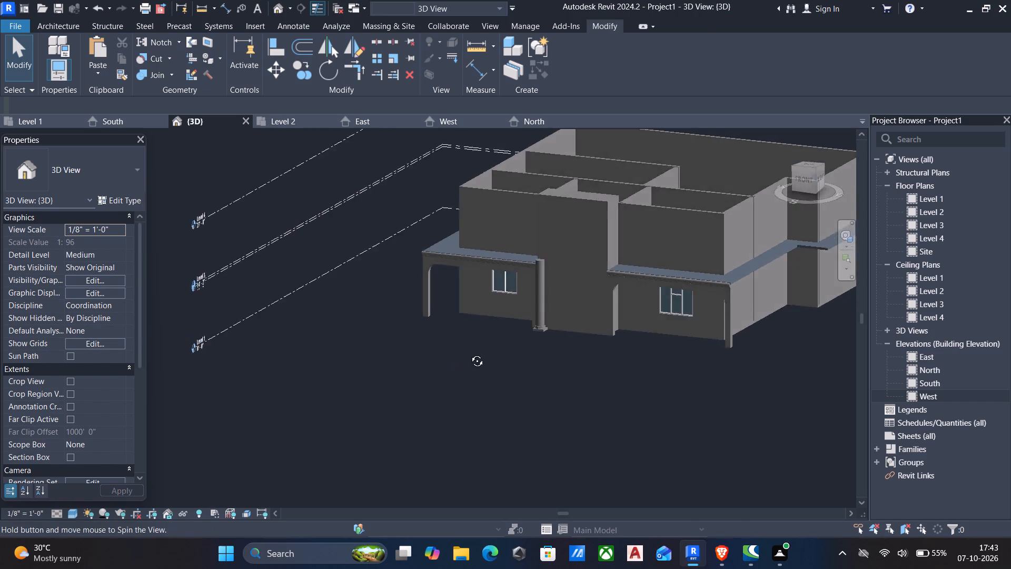
middle_click_drag(469, 353, 494, 343, "shift")
scroll(494, 335, "up", 4)
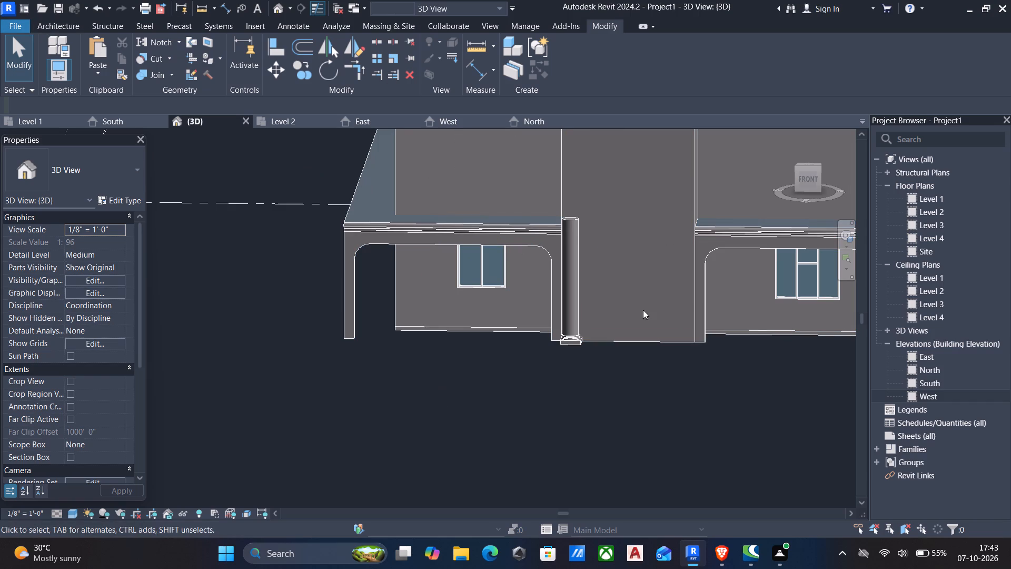
left_click(574, 285)
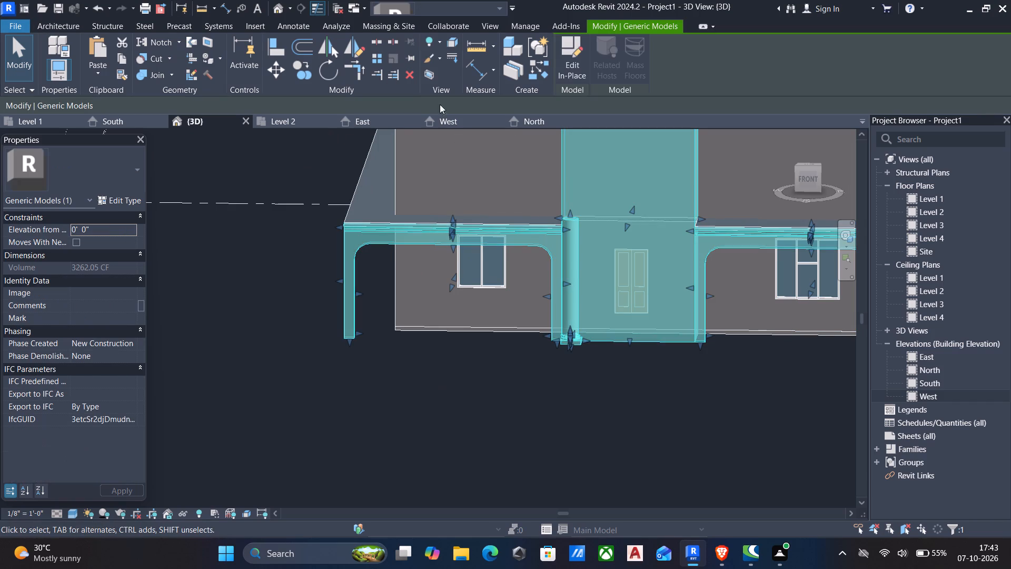
left_click(578, 58)
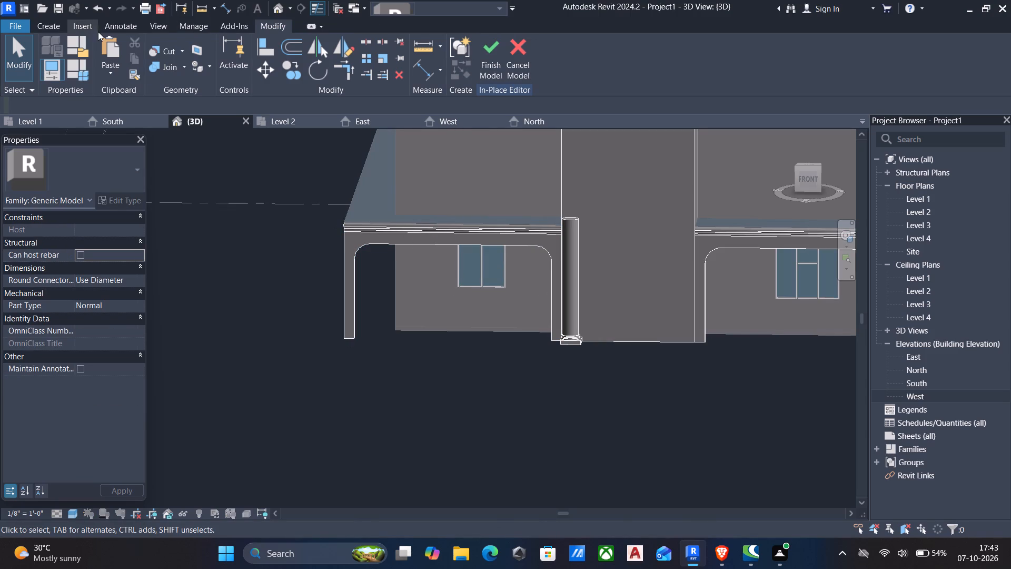
left_click(52, 23)
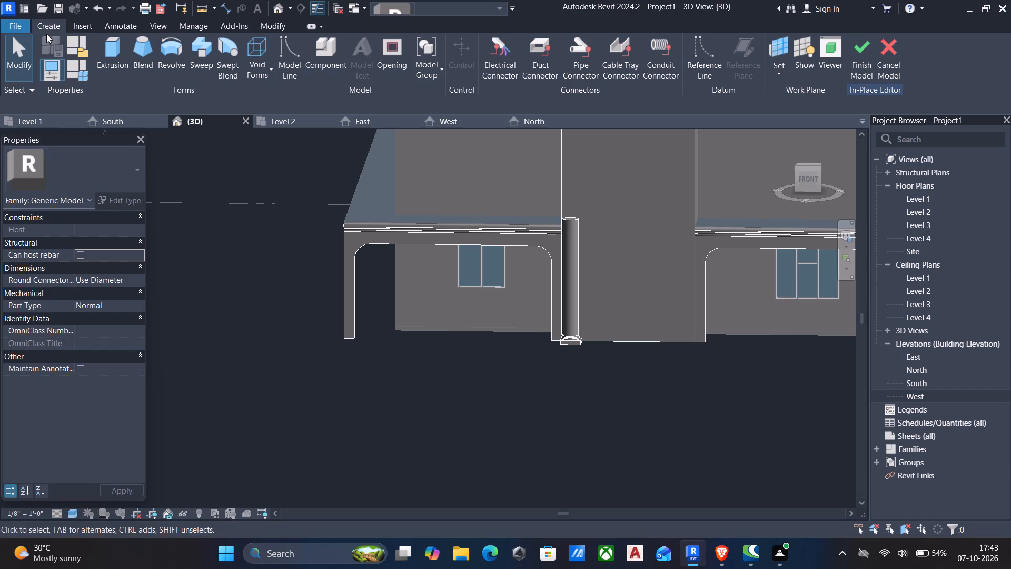
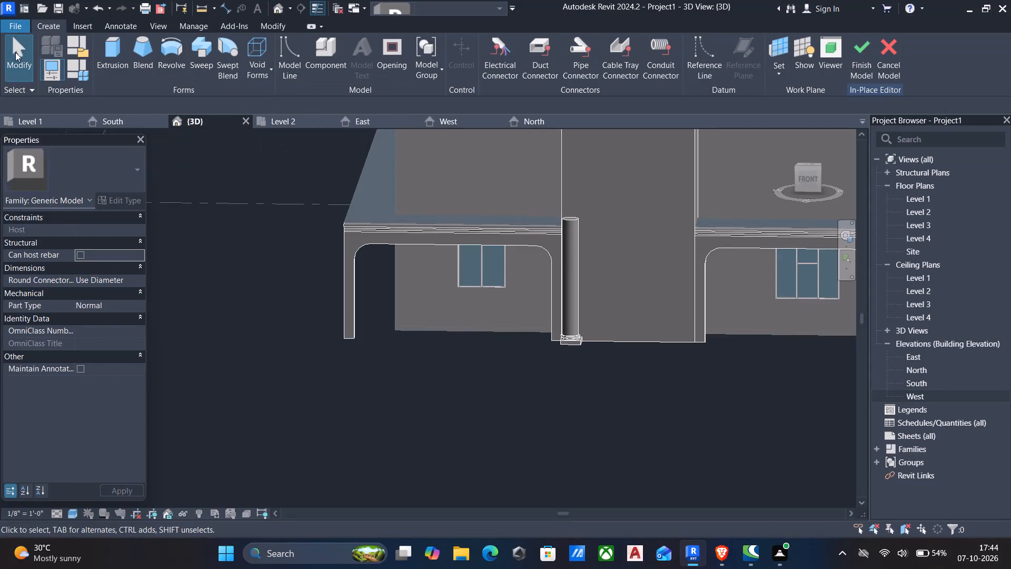
Start a solid extrusion with its work plane on the front edge face of the 6" floor, and orient the model to the front.
left_click(116, 54)
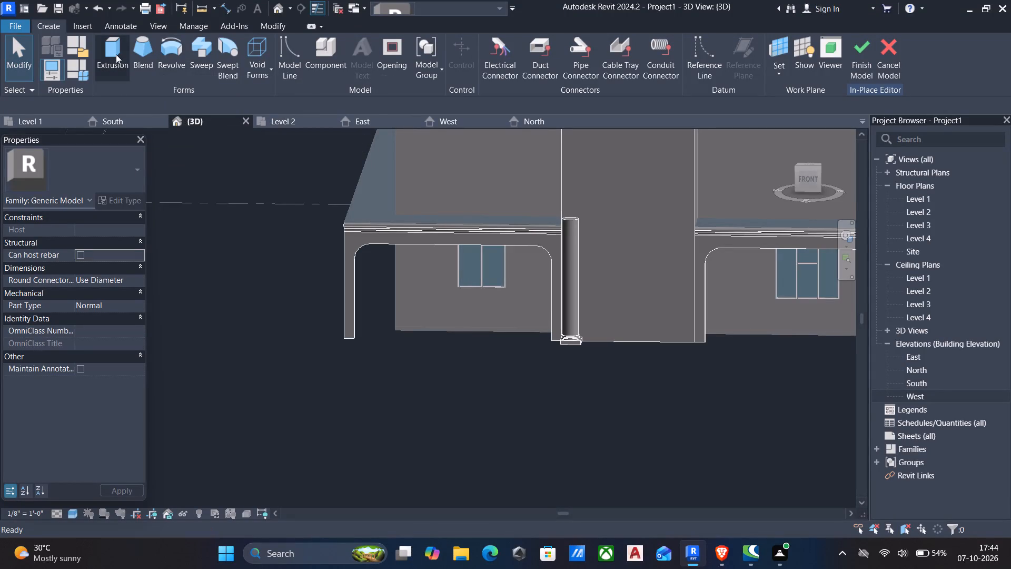
left_click(609, 75)
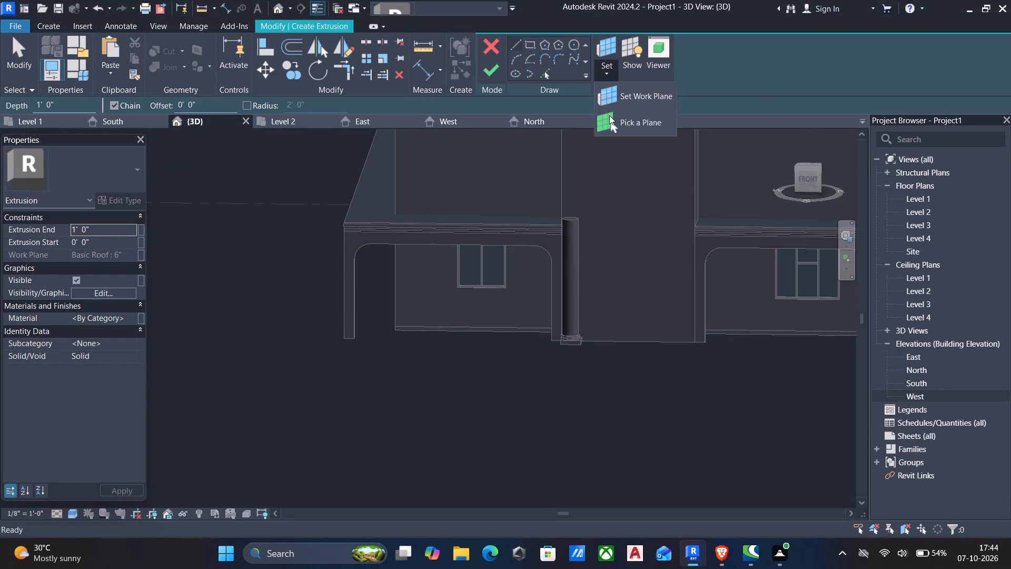
left_click(627, 122)
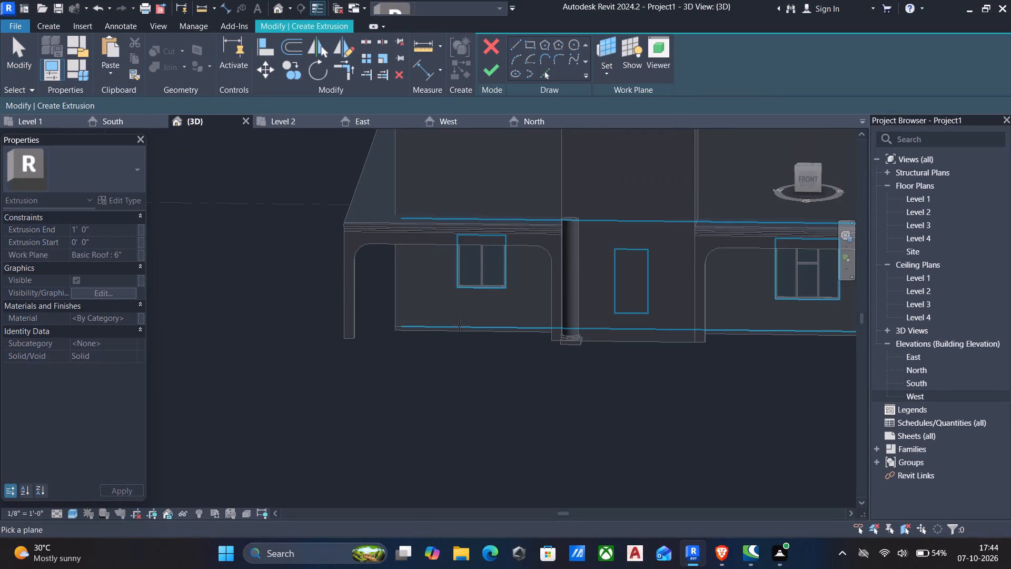
scroll(459, 329, "up", 4)
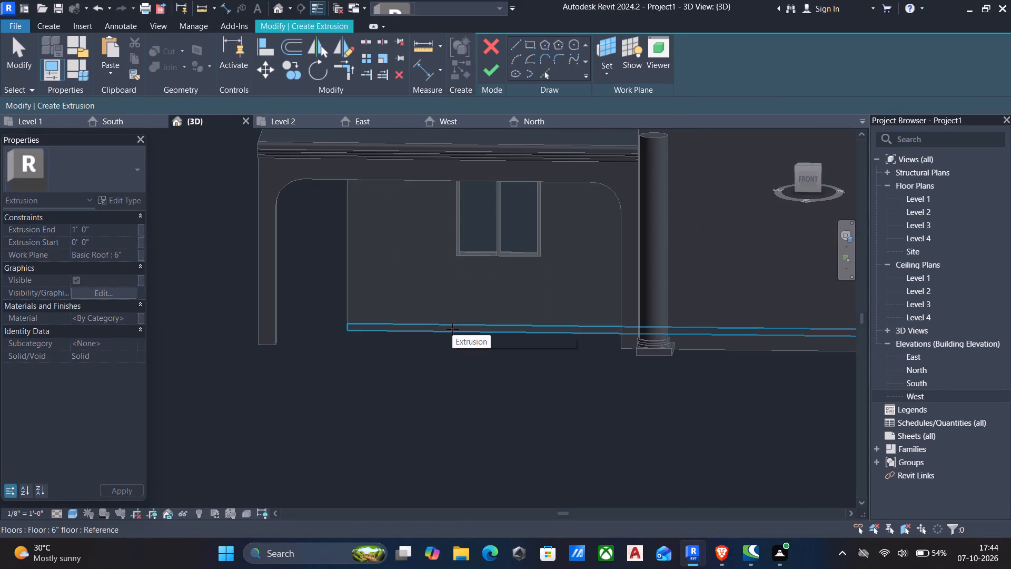
left_click(452, 329)
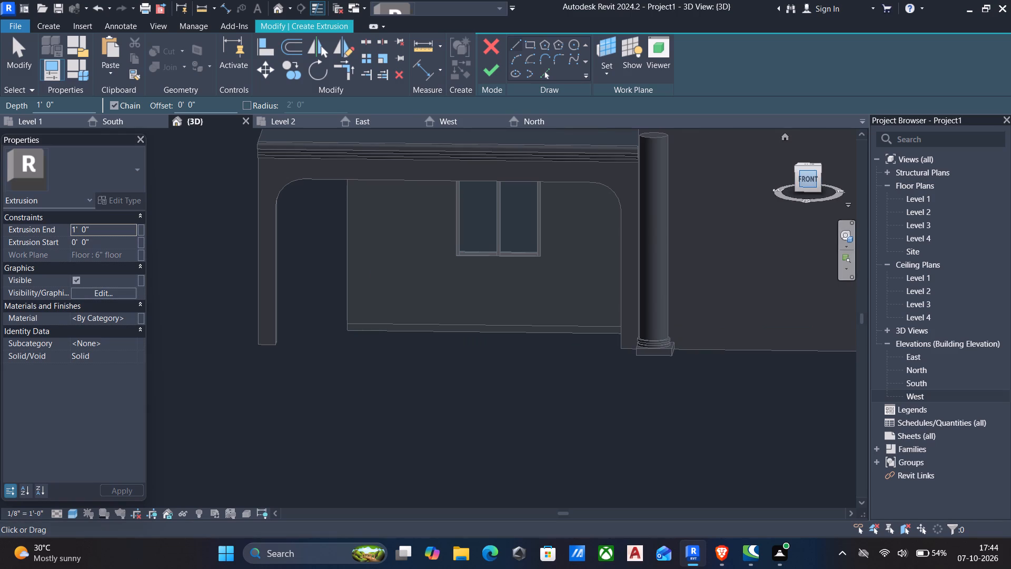
left_click(808, 178)
scroll(371, 337, "up", 5)
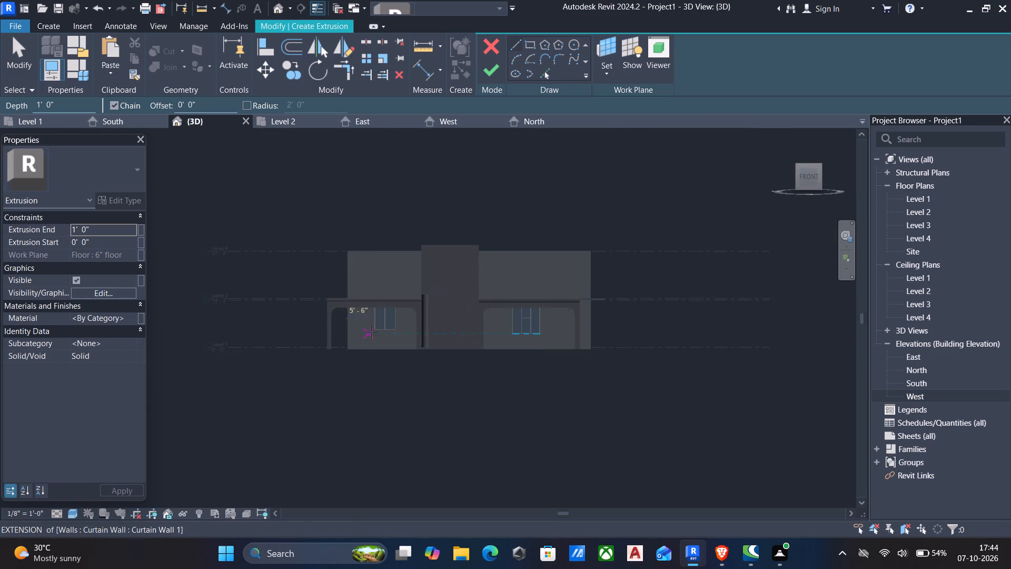
scroll(368, 333, "up", 5)
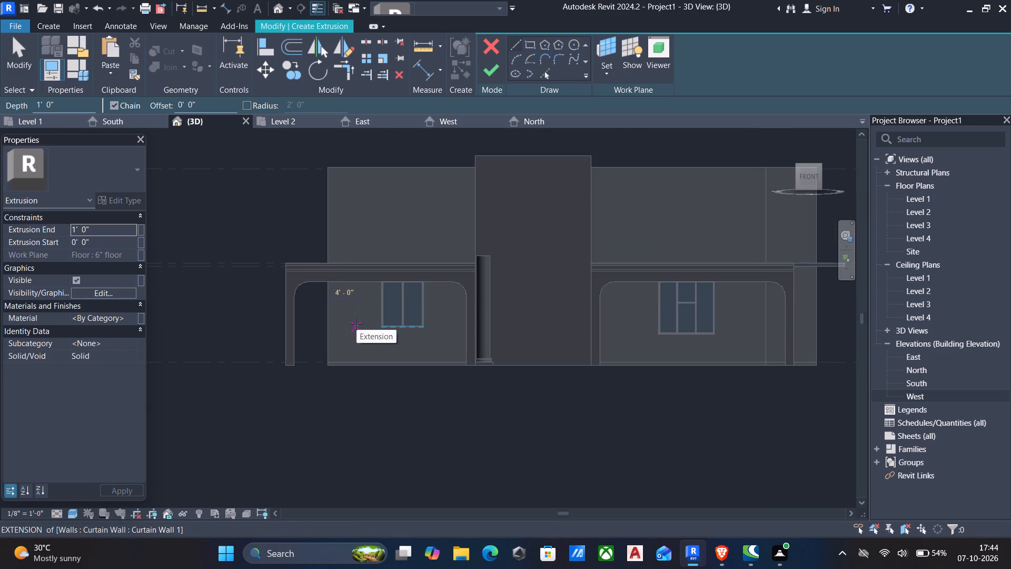
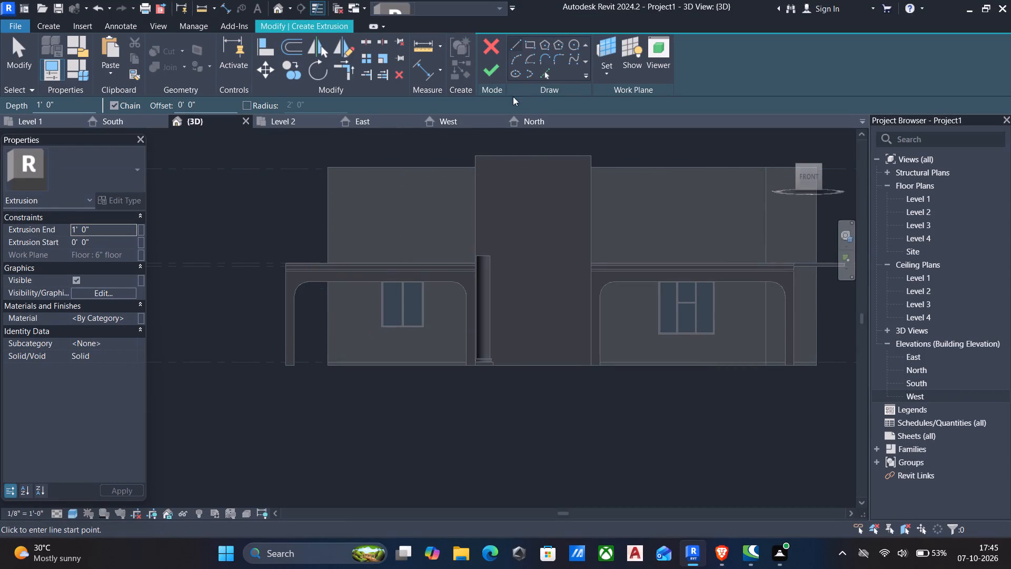
Draw a rectangle from the top corner of the front two-panel window down to the floor edge, 6'-0" wide and about 12'-2" high.
scroll(513, 96, "up", 1)
left_click(530, 50)
scroll(390, 290, "up", 4)
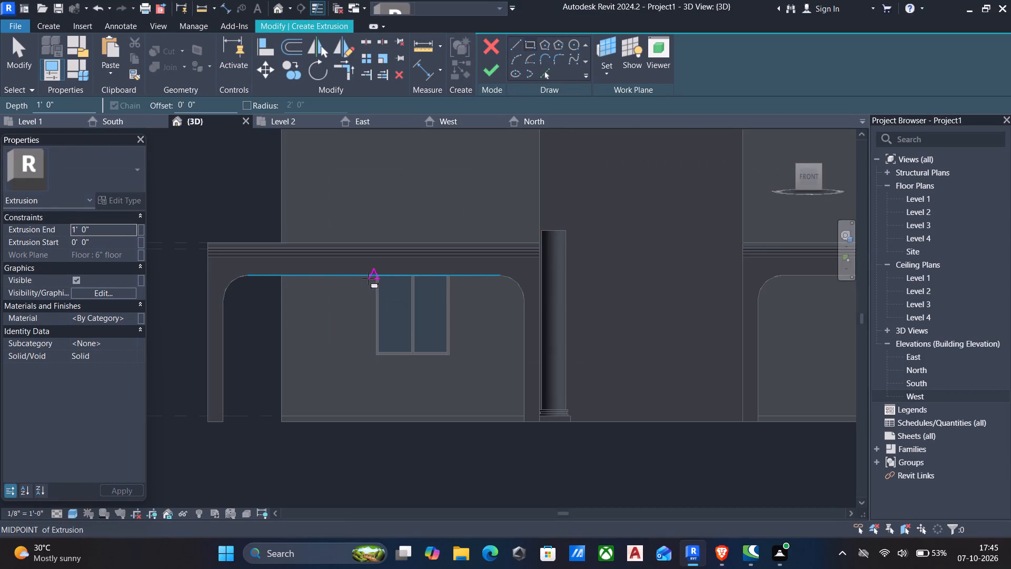
scroll(365, 306, "up", 5)
scroll(401, 252, "up", 5)
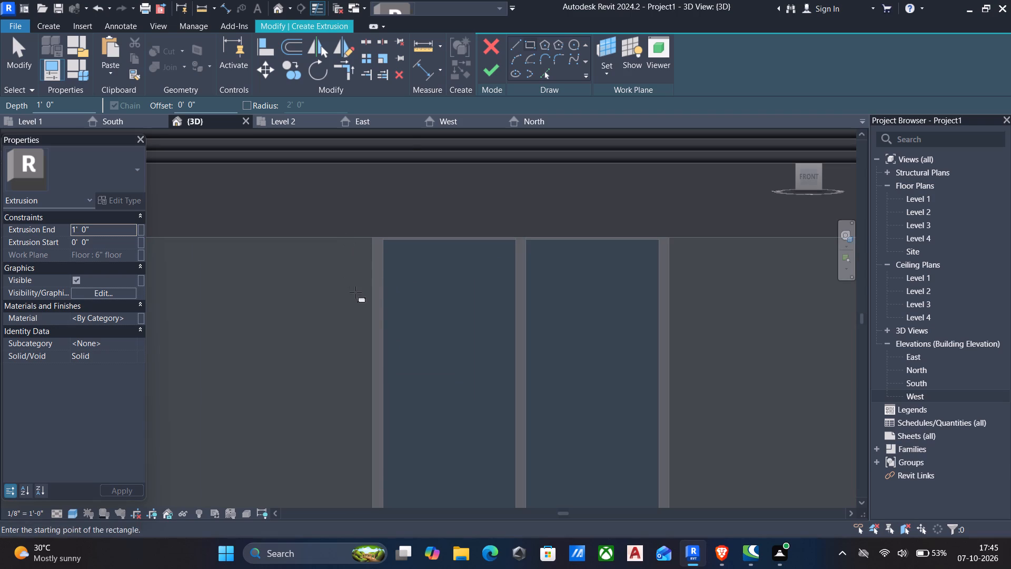
scroll(356, 303, "down", 1)
middle_click_drag(371, 312, 399, 270, "shift")
scroll(454, 207, "down", 1)
middle_click_drag(454, 208, 384, 362)
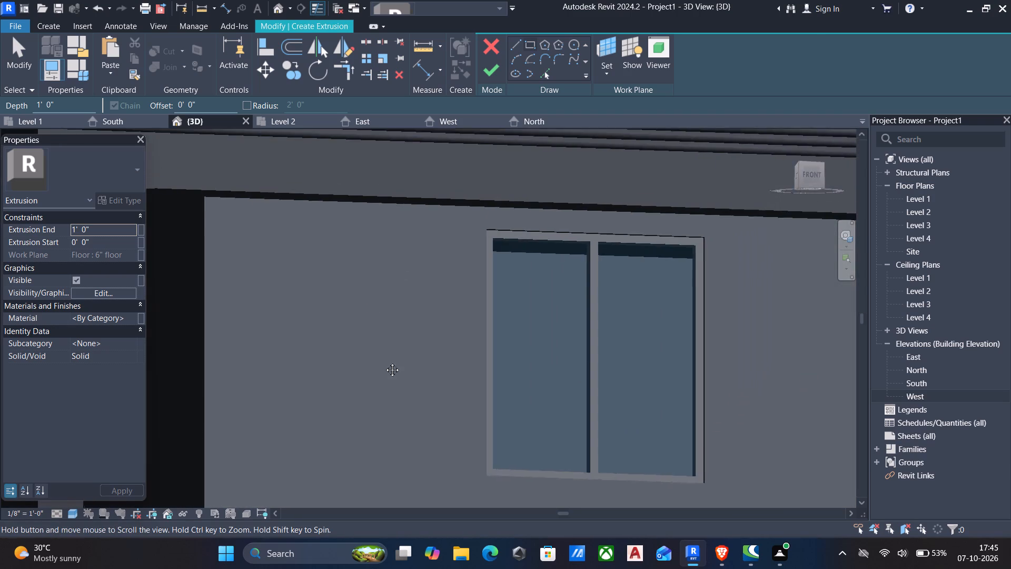
middle_click_drag(384, 362, 383, 368)
scroll(464, 251, "up", 4)
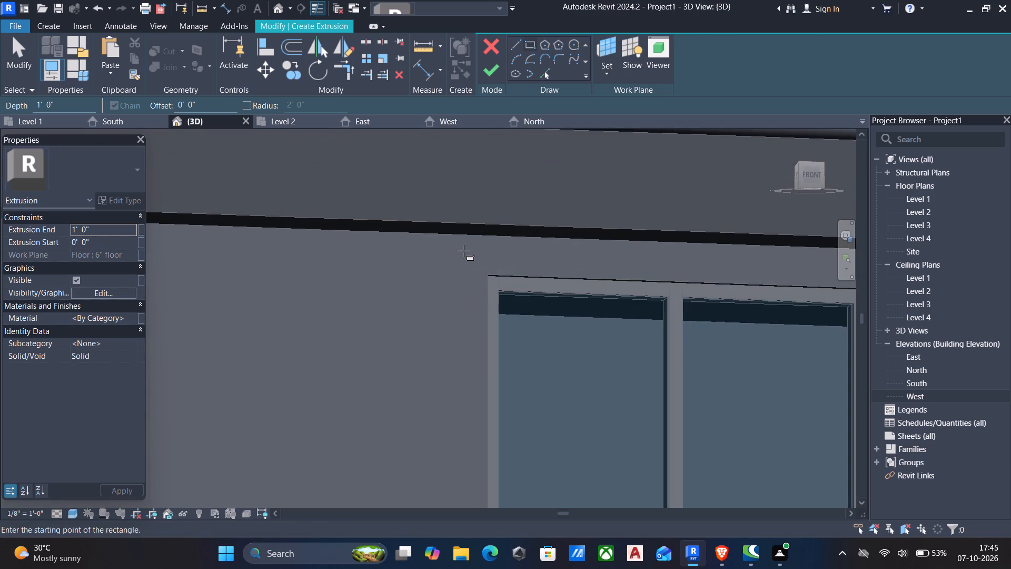
scroll(426, 268, "down", 1)
middle_click_drag(426, 268, 408, 277)
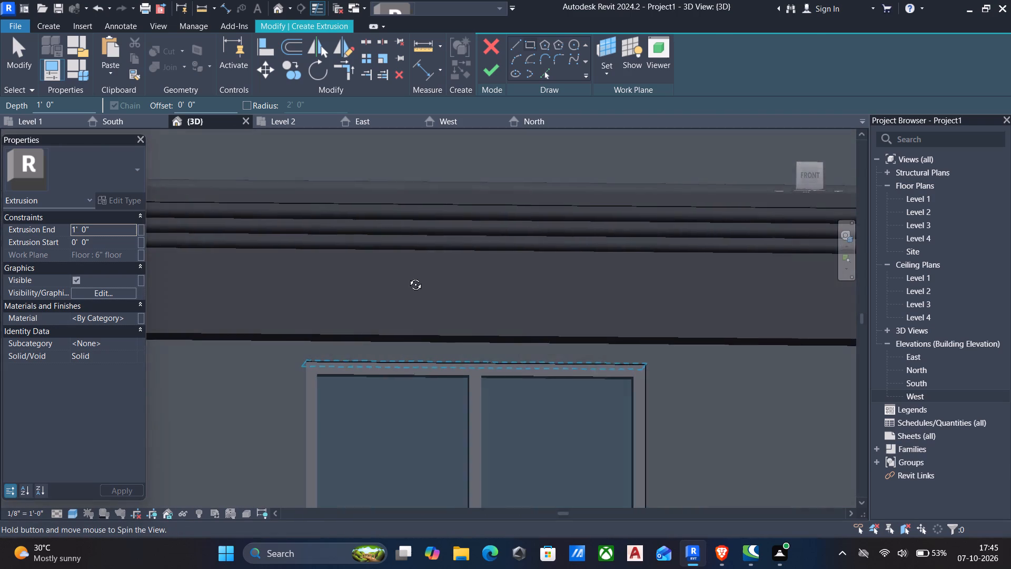
middle_click_drag(408, 277, 400, 229)
middle_click_drag(398, 222, 386, 333)
middle_click_drag(389, 333, 395, 300)
middle_click_drag(398, 283, 394, 437)
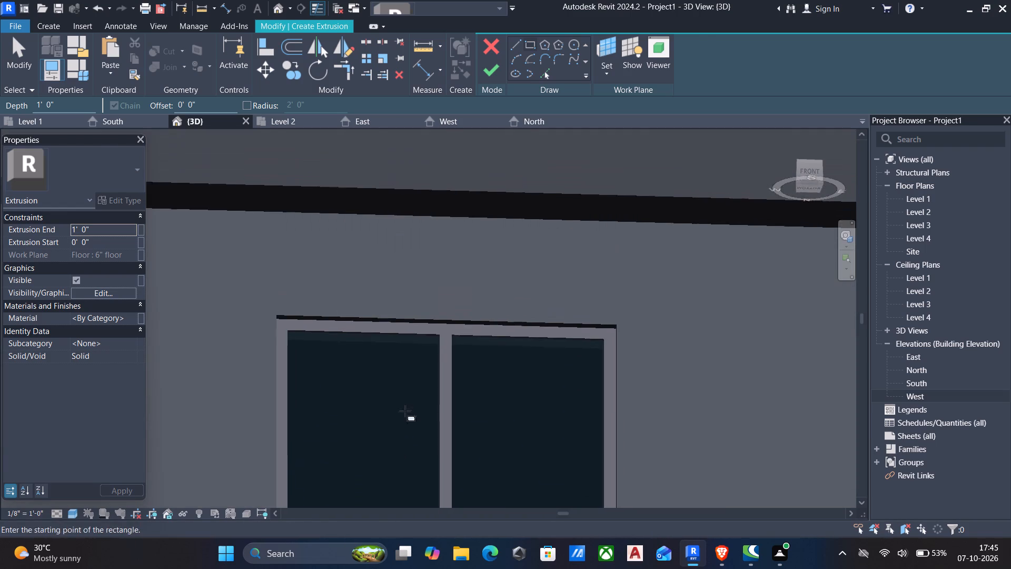
middle_click_drag(407, 362, 381, 431, "shift")
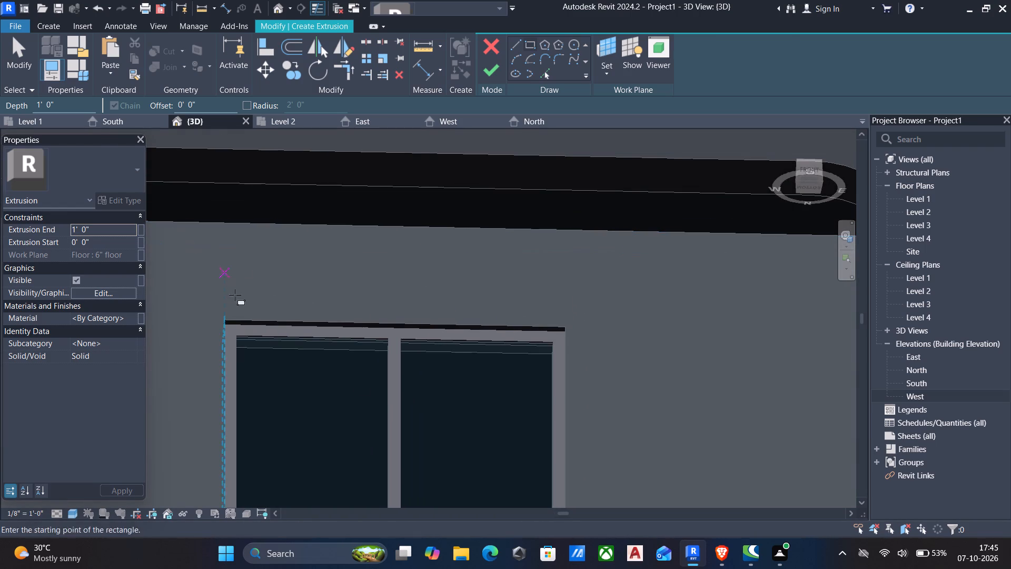
left_click(225, 320)
scroll(301, 384, "down", 1)
middle_click_drag(301, 385, 301, 386)
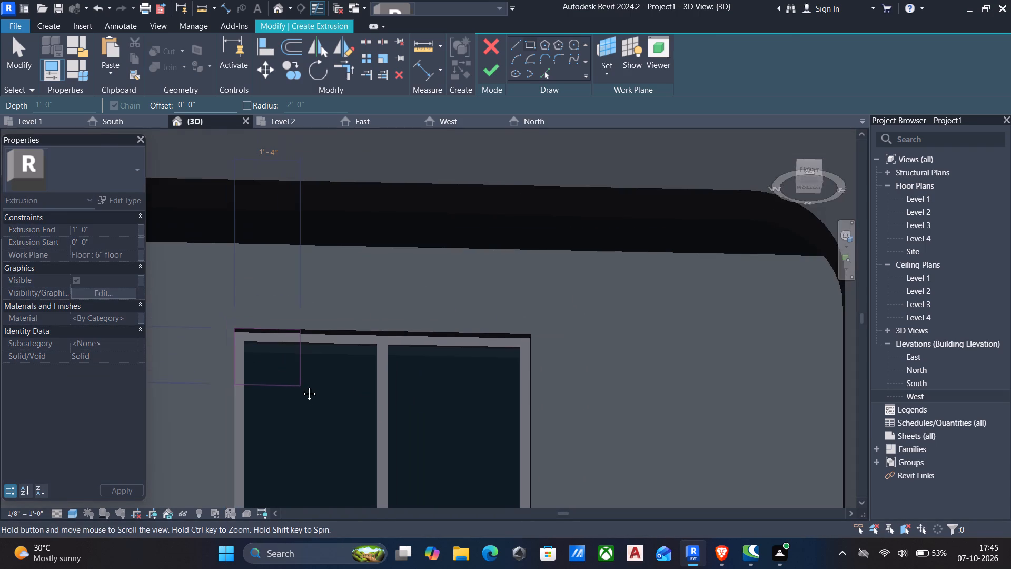
middle_click_drag(301, 386, 303, 342)
scroll(306, 370, "down", 1)
middle_click_drag(309, 381, 313, 335)
scroll(313, 333, "down", 4)
middle_click_drag(334, 403, 338, 353)
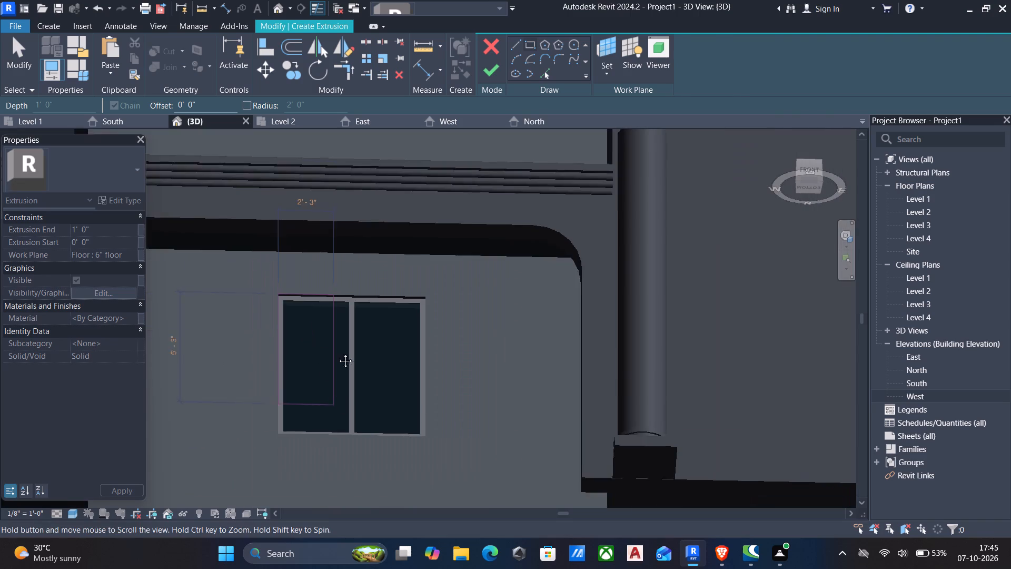
middle_click_drag(338, 353, 338, 328)
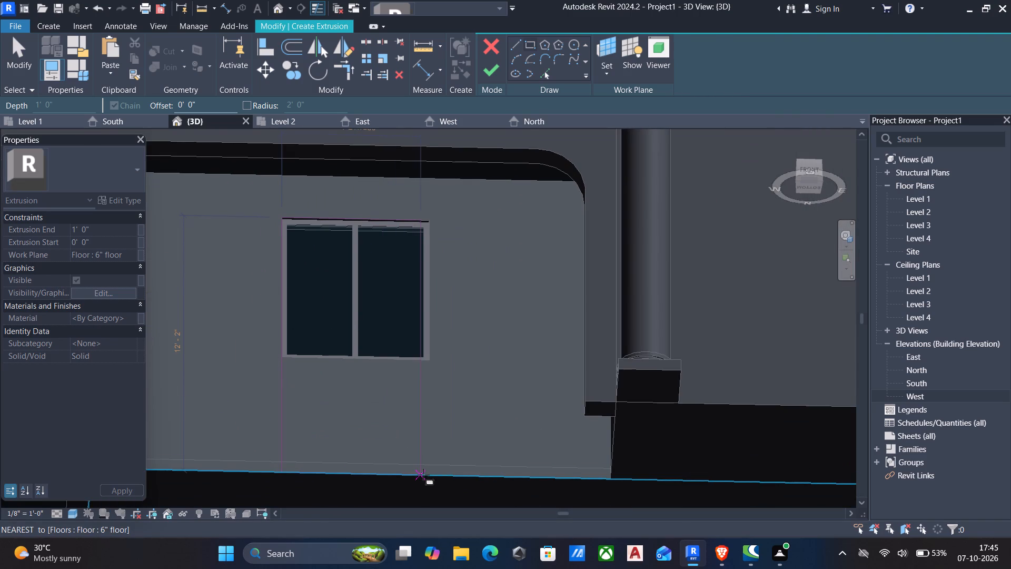
left_click(428, 472)
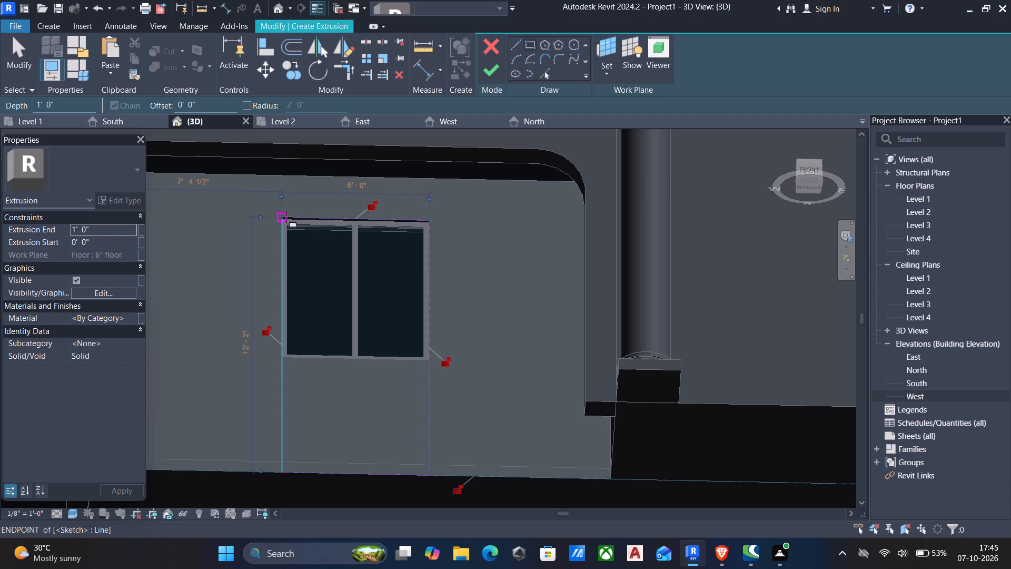
key("Escape")
key("Escape")
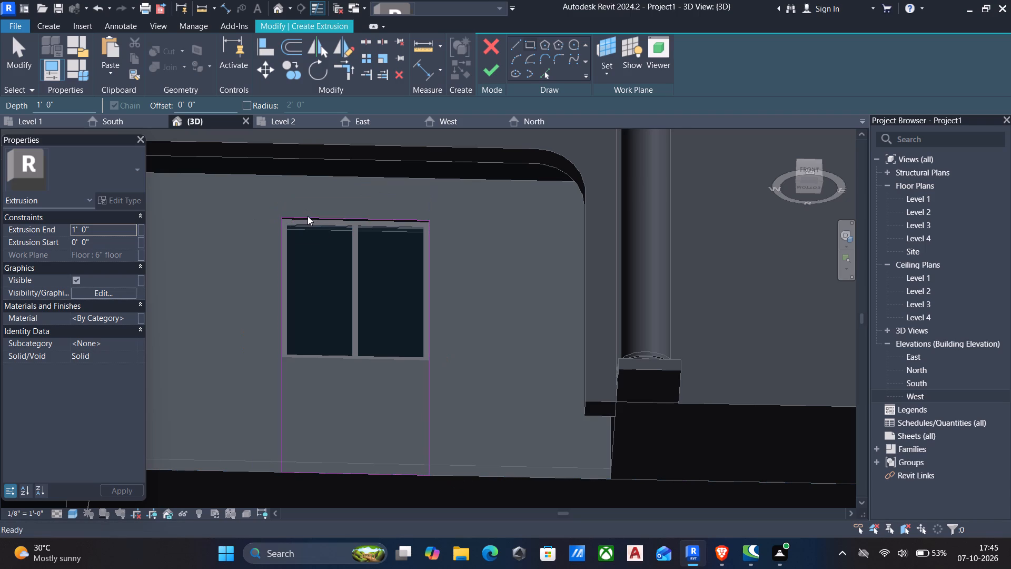
Raise the rectangle's top line above the window until the sketch is 14'-2" high.
left_click(308, 216)
key("Up")
key("Up")
key("Up")
key("Up")
key("Up")
key("Up")
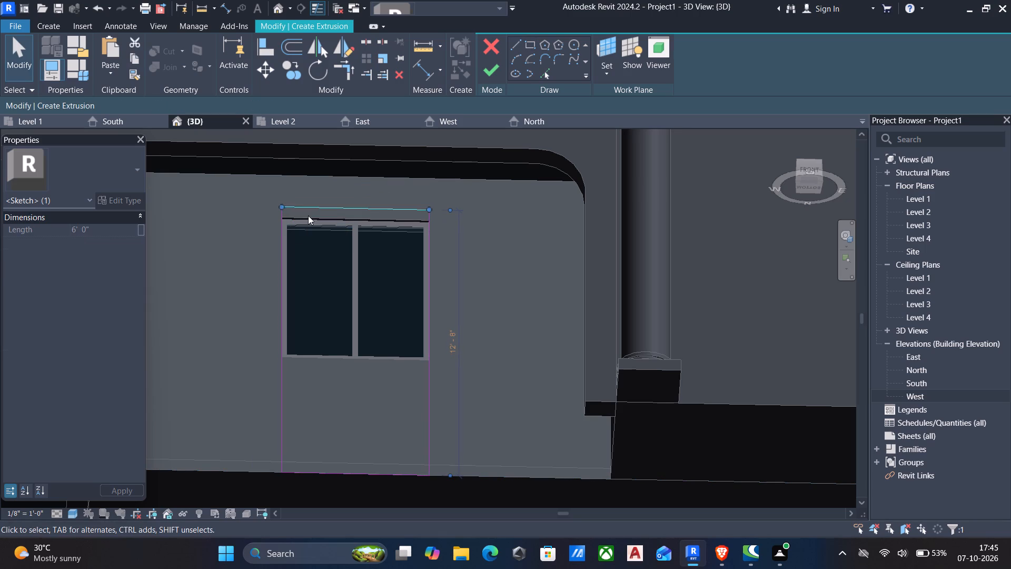
key("Up")
key("Up")
key("Up")
key("Up")
key("Up")
key("Up")
key("Up")
key("Up")
key("Up")
key("Up")
key("Up")
key("Up")
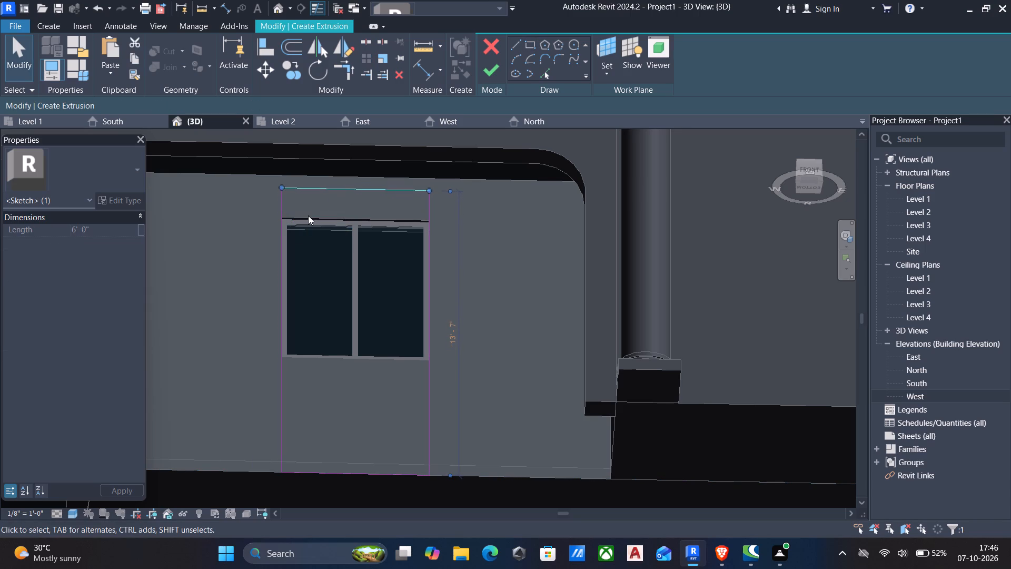
key("Up")
key("Up")
key("Up")
key("Up")
key("Up")
key("Up")
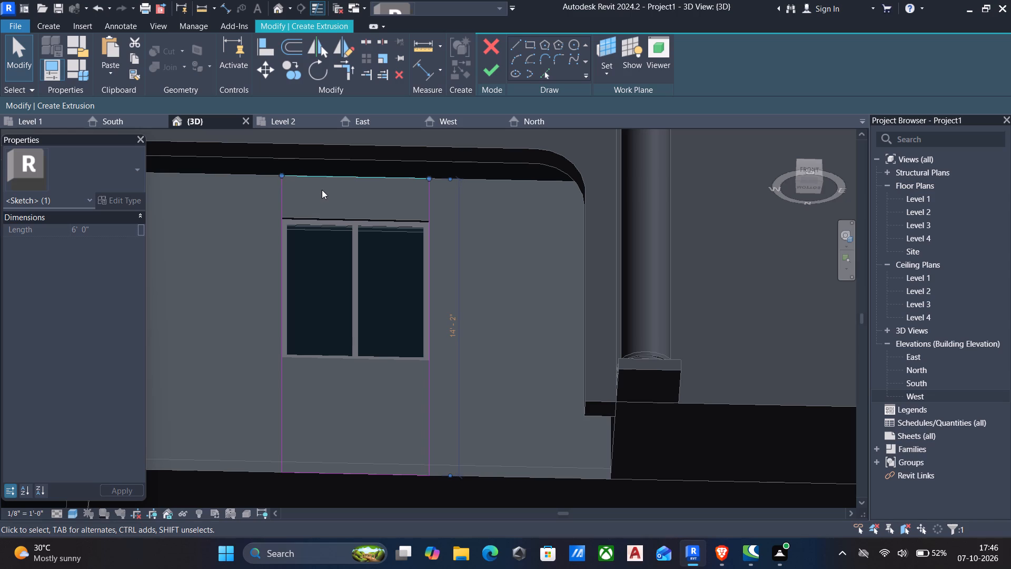
key("Escape")
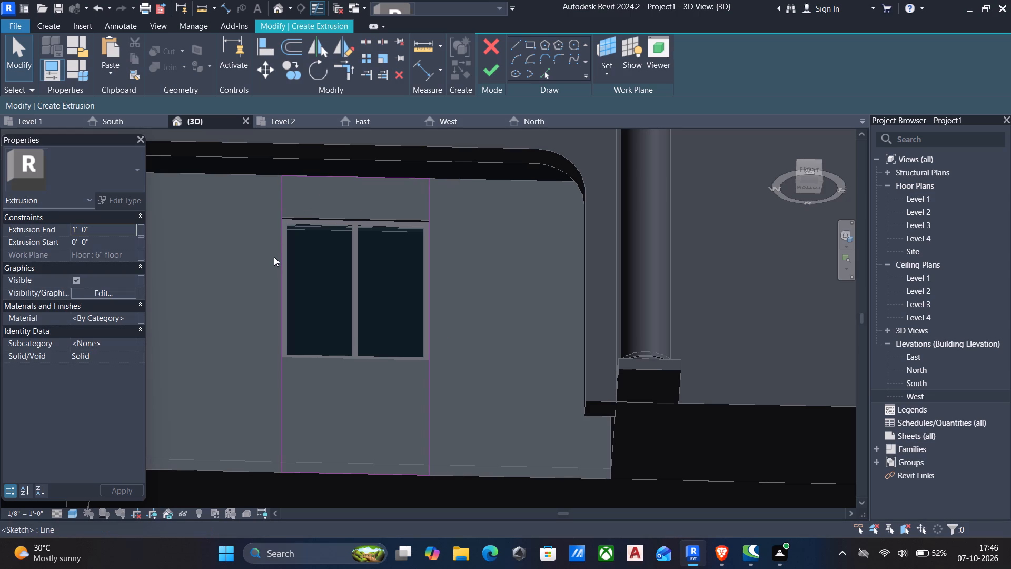
Shift the rectangle's left side line outward from the window until the sketch is 6'-7" wide.
left_click(280, 250)
key("Left")
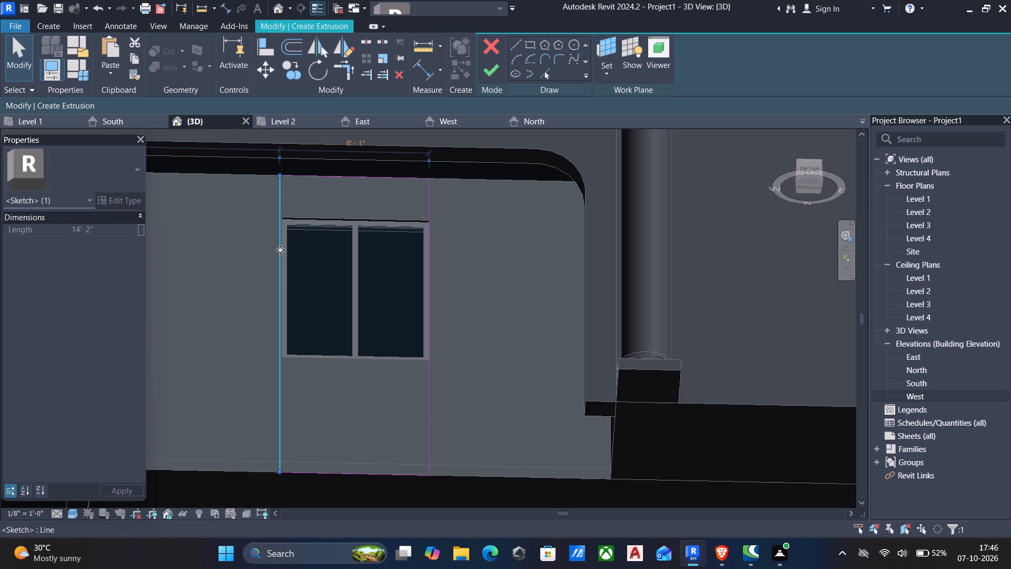
key("Left")
key("Left")
key("Left")
key("Left")
key("Left")
key("Left")
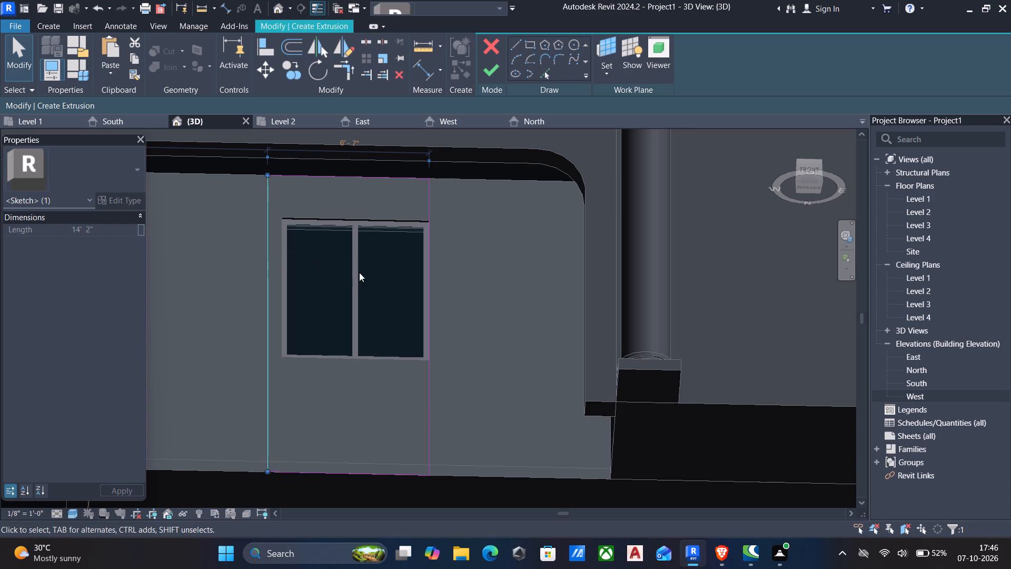
Shift the rectangle's right side line outward until it sits 0'-7" beyond the window's edge.
left_click(427, 281)
key("Right")
key("Right")
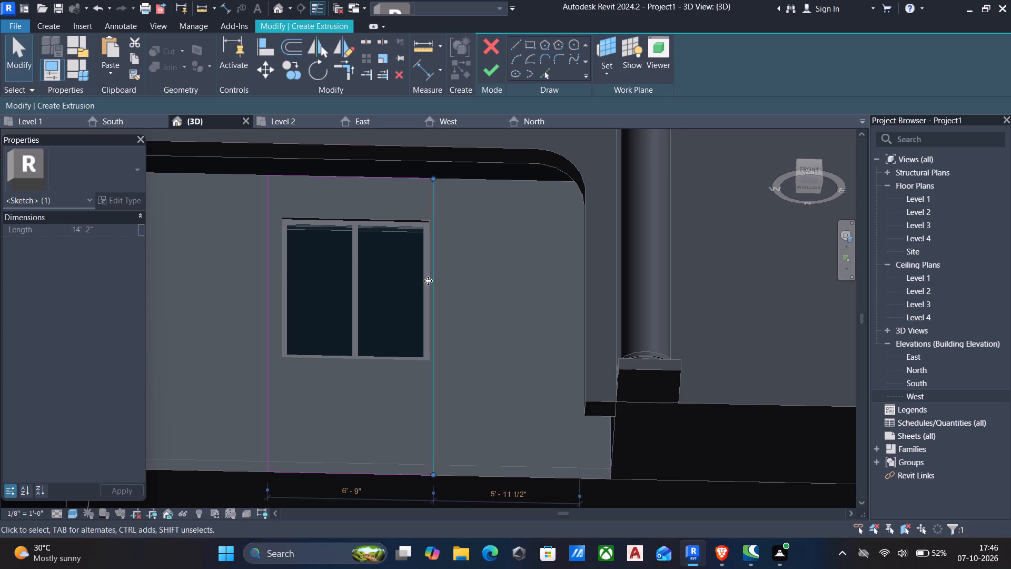
key("Right")
key("Right")
key("Right")
key("Right")
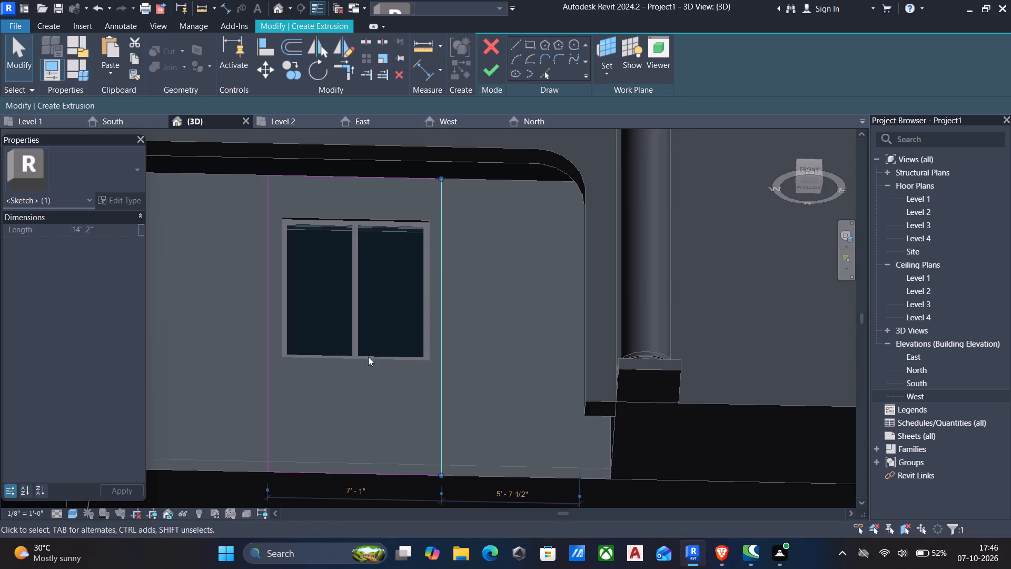
scroll(368, 358, "down", 2)
middle_click_drag(368, 361, 370, 341)
scroll(333, 335, "up", 4)
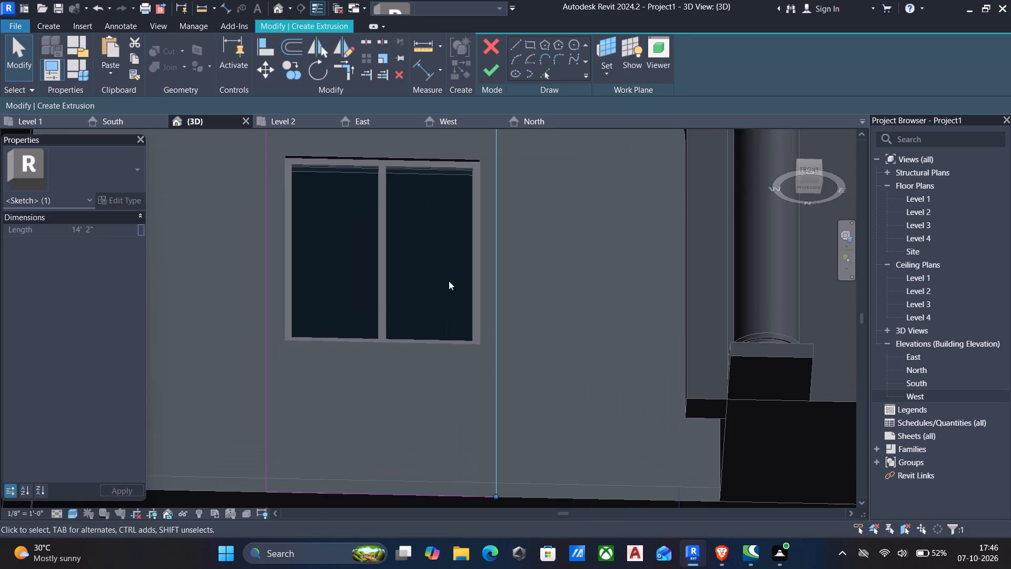
scroll(415, 256, "down", 3)
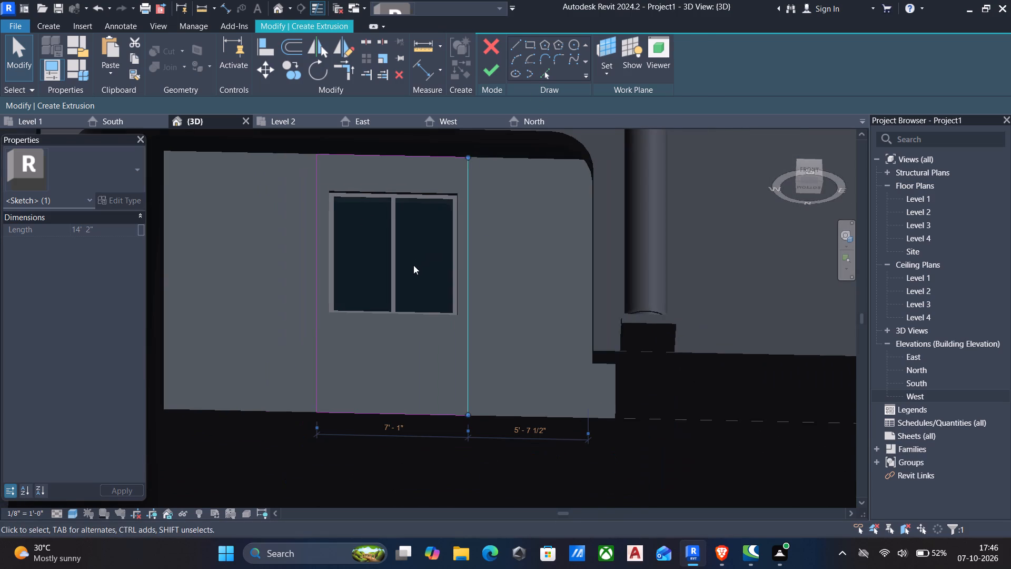
left_click(807, 166)
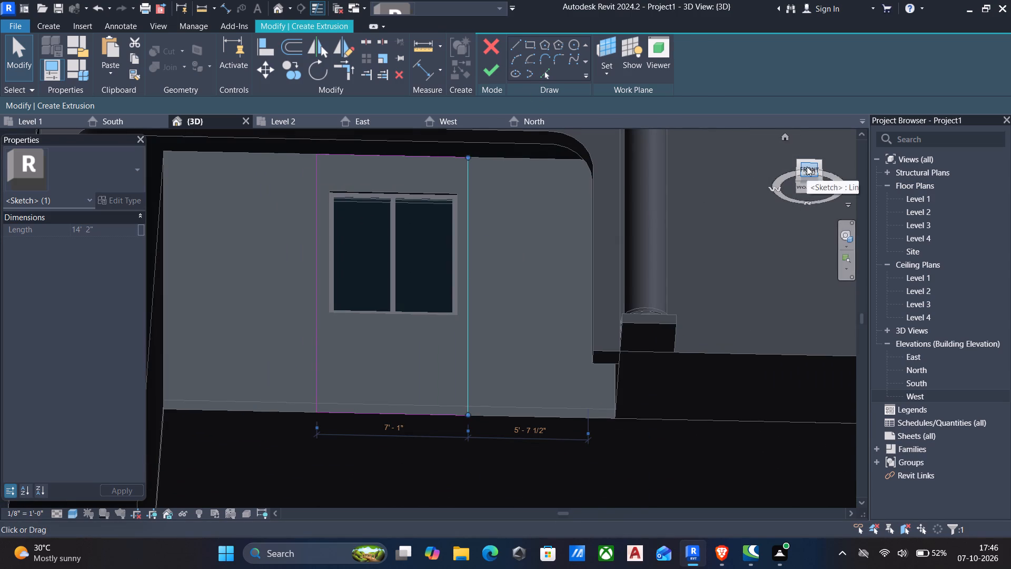
scroll(393, 318, "down", 1)
middle_click_drag(393, 318, 491, 289)
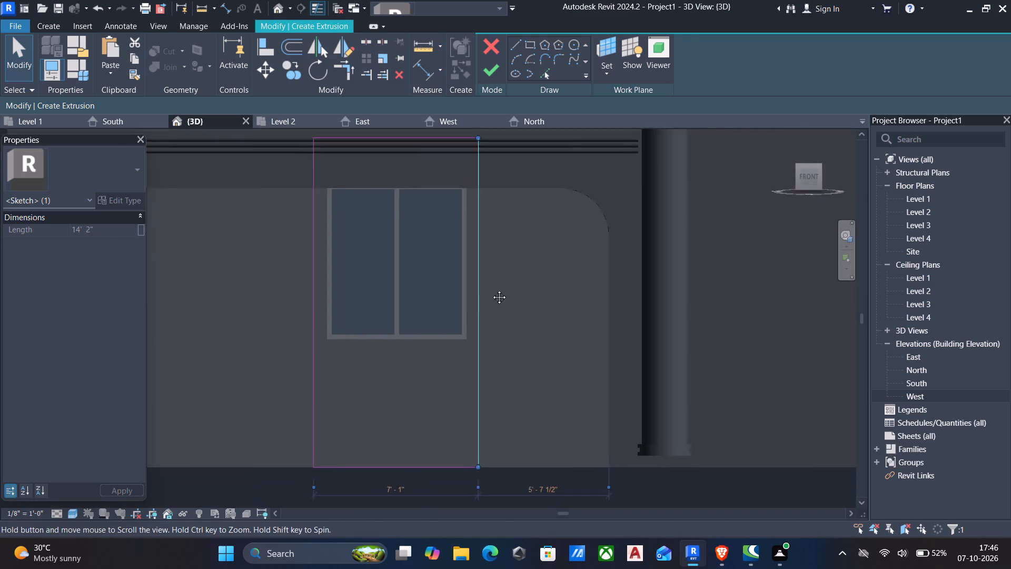
middle_click_drag(491, 289, 501, 285)
scroll(449, 280, "up", 3)
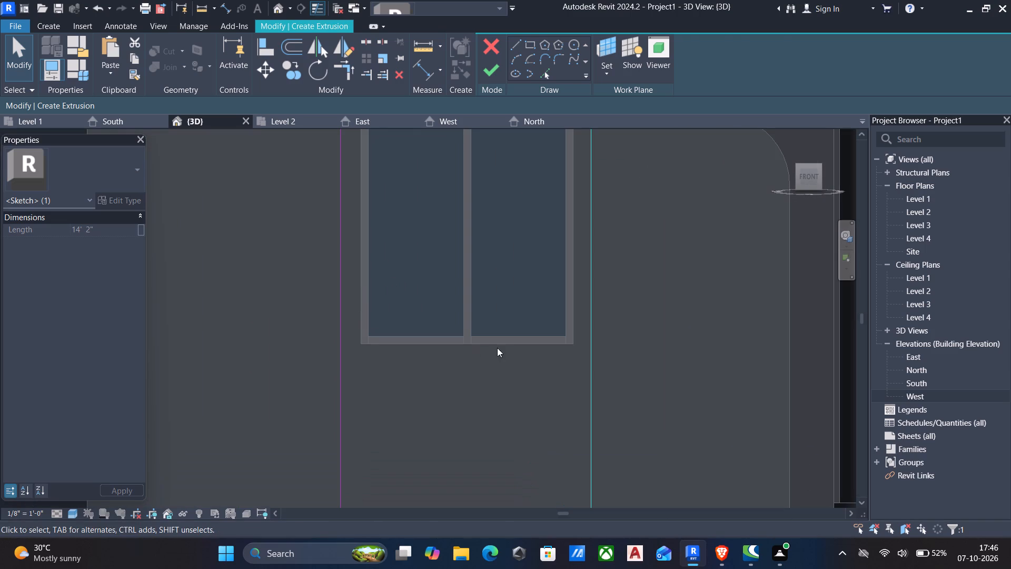
key("Right")
Measure the gaps between the window's lower corners and the sketch's two side lines.
type("dd")
scroll(553, 381, "up", 4)
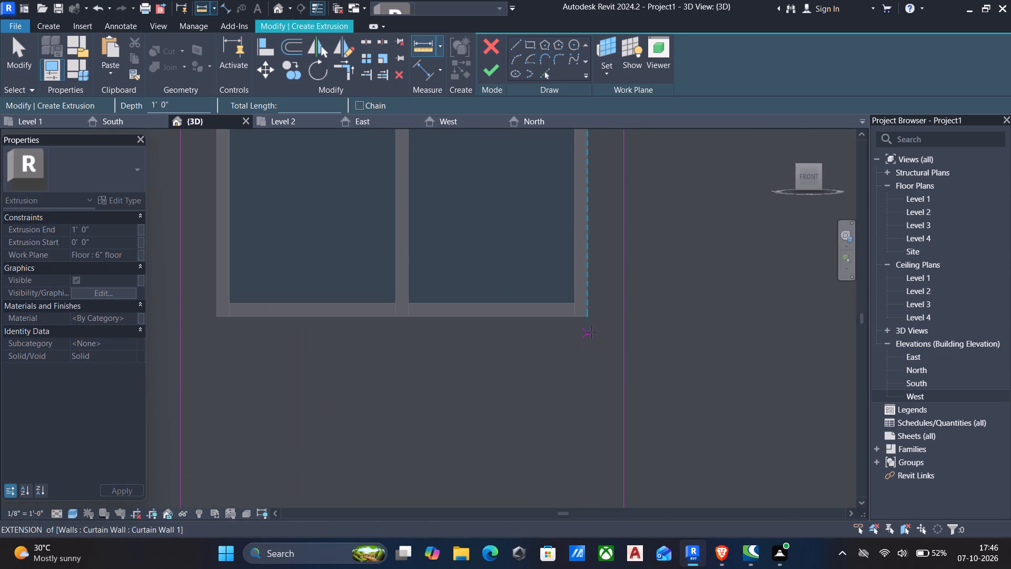
left_click(593, 321)
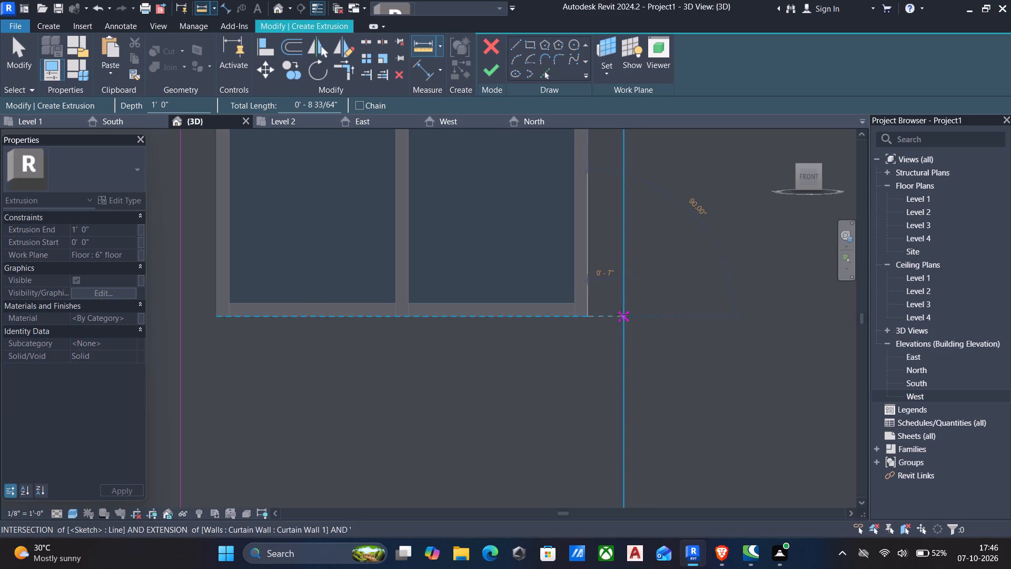
left_click(621, 315)
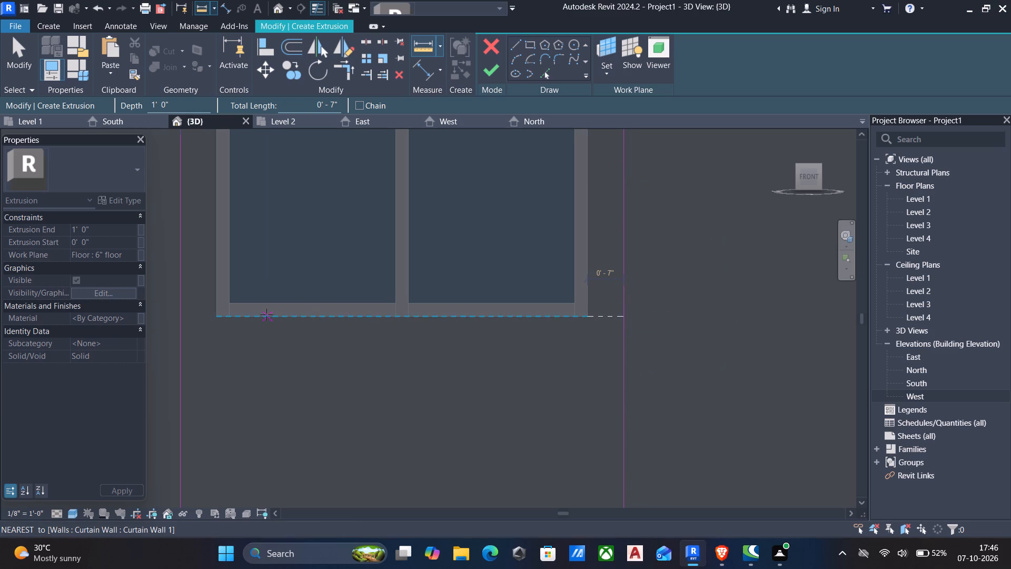
left_click(217, 314)
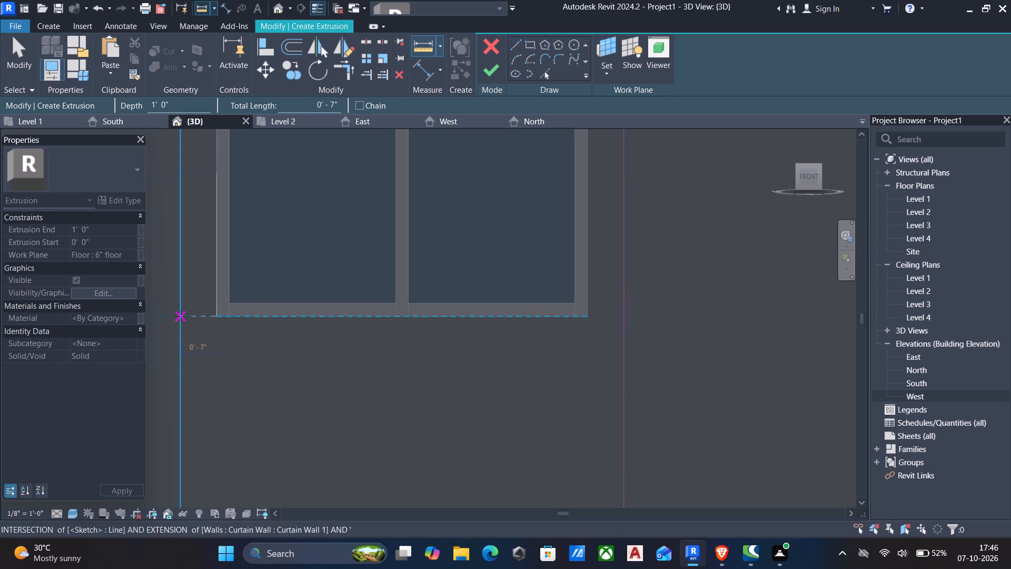
left_click(181, 316)
key("Escape")
Draw an inner rectangle tracing the outer edge of the window frame, 6'-0" wide, to form the opening.
scroll(266, 301, "down", 2)
middle_click_drag(275, 313, 300, 418)
middle_click_drag(302, 265, 305, 352)
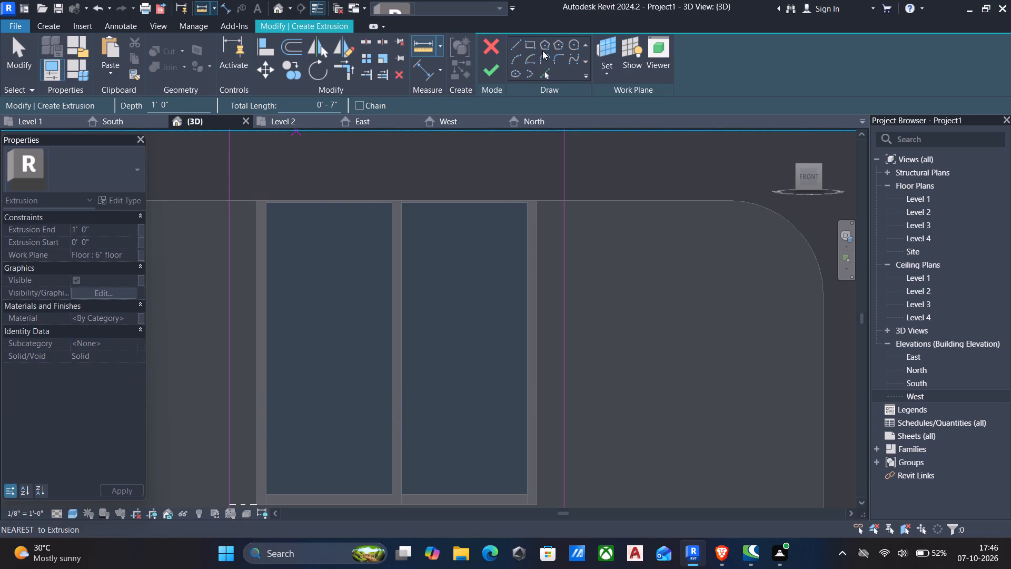
left_click(531, 47)
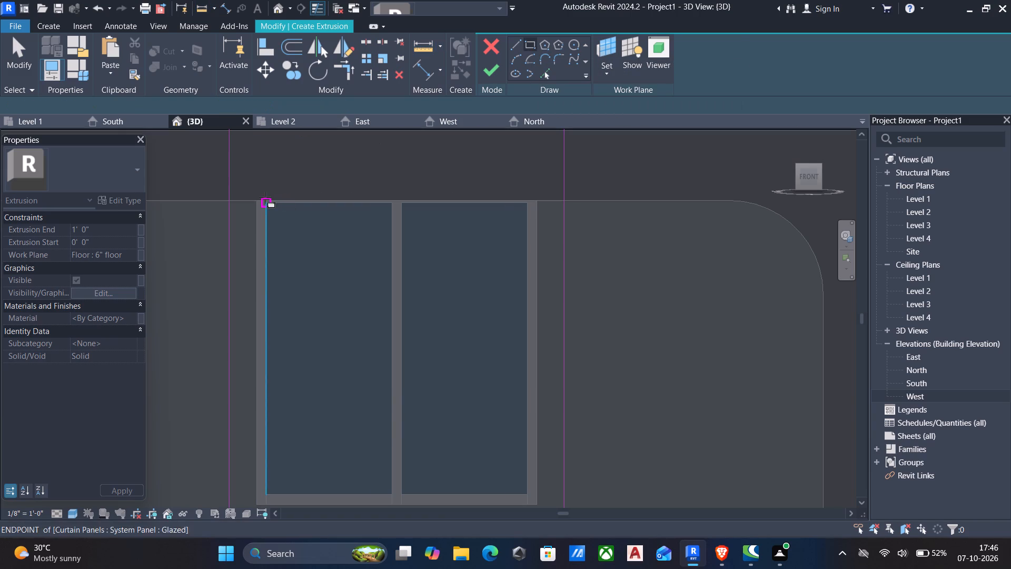
left_click(259, 201)
middle_click_drag(398, 409, 399, 388)
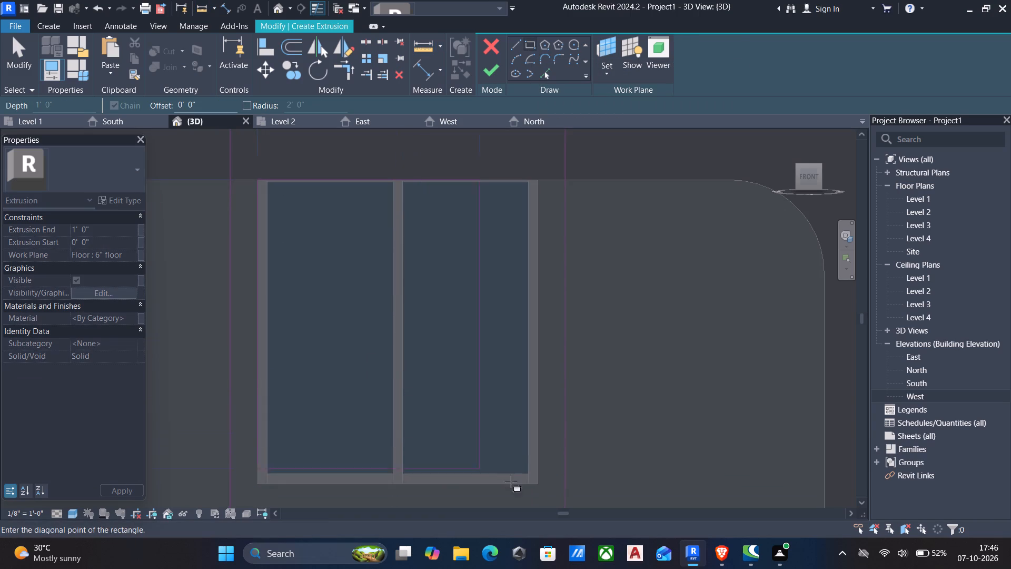
left_click(537, 487)
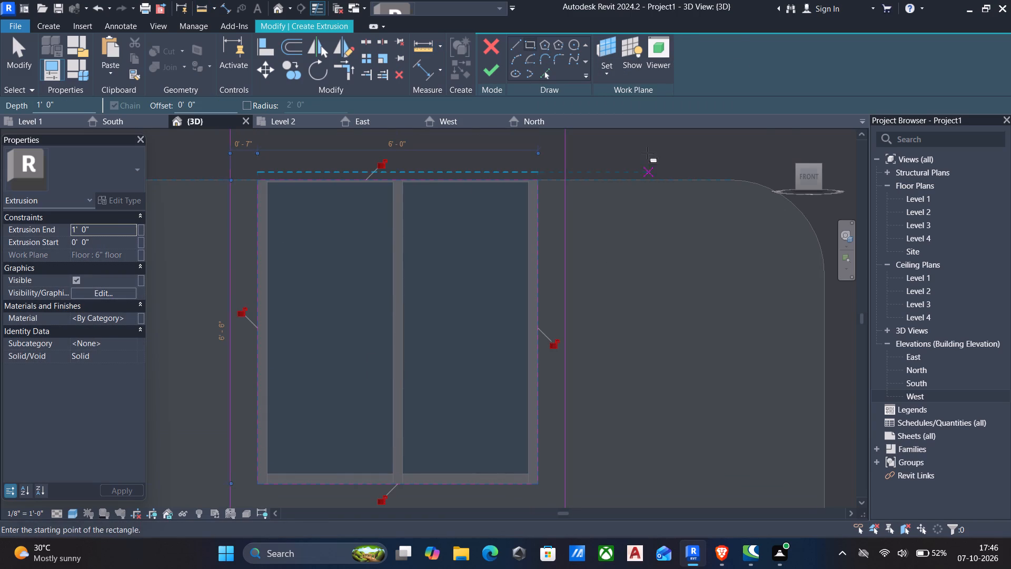
Finish the window surround sketch as a solid extrusion 1'-0" deep.
scroll(544, 106, "down", 5)
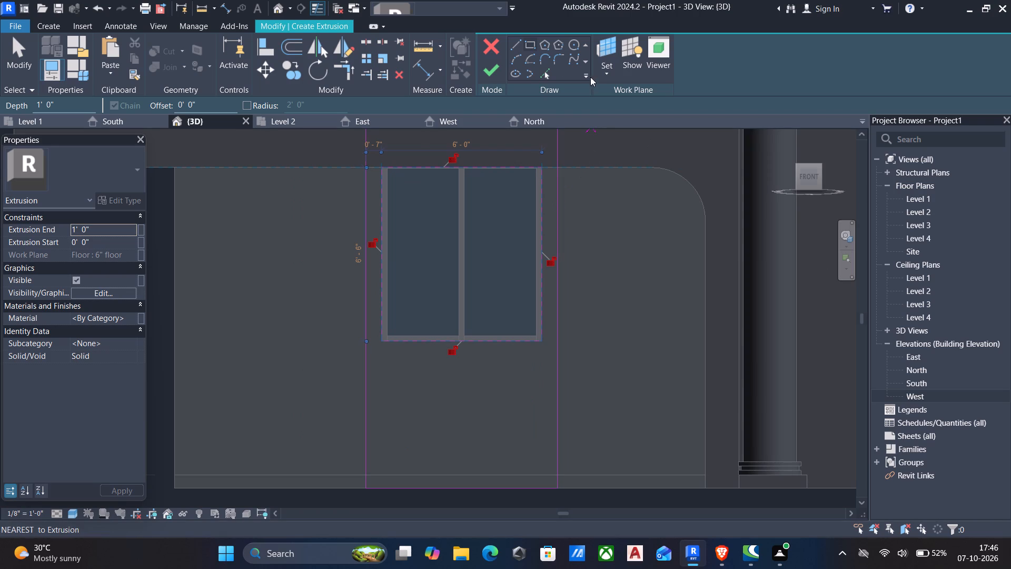
left_click(494, 68)
scroll(379, 204, "down", 3)
middle_click_drag(377, 229, 306, 291, "shift")
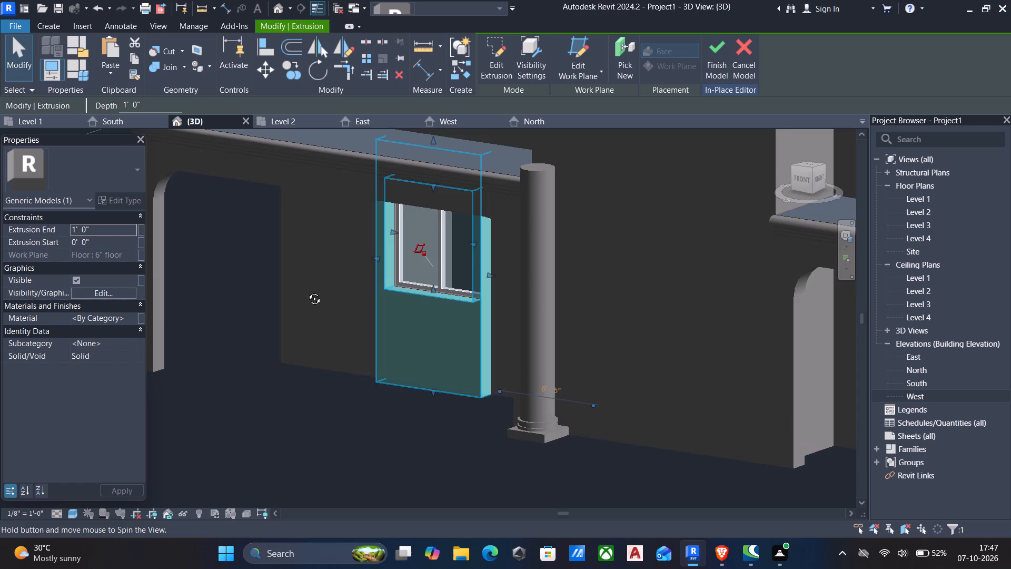
Set the window surround's extrusion end to 4".
middle_click_drag(306, 291, 524, 255, "shift")
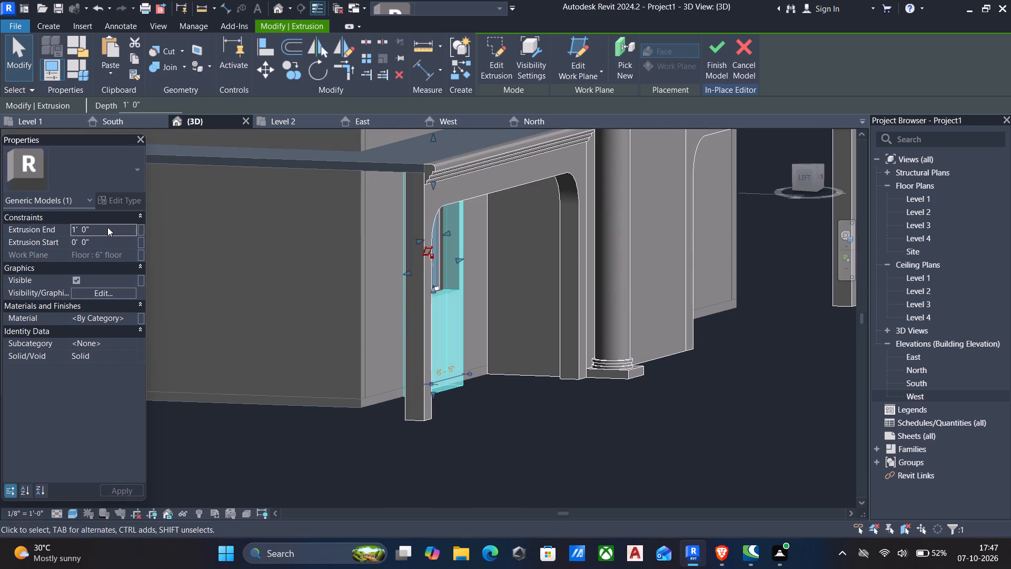
left_click(102, 227)
type("4\"")
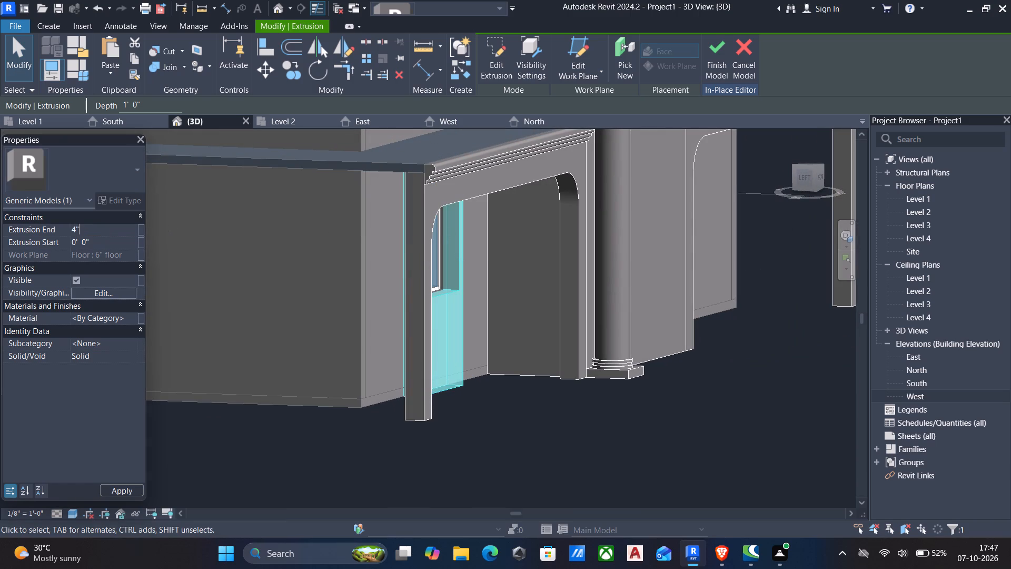
key("Return")
Start a void extrusion with its work plane on the front face of the window surround.
middle_click_drag(484, 332, 432, 349, "shift")
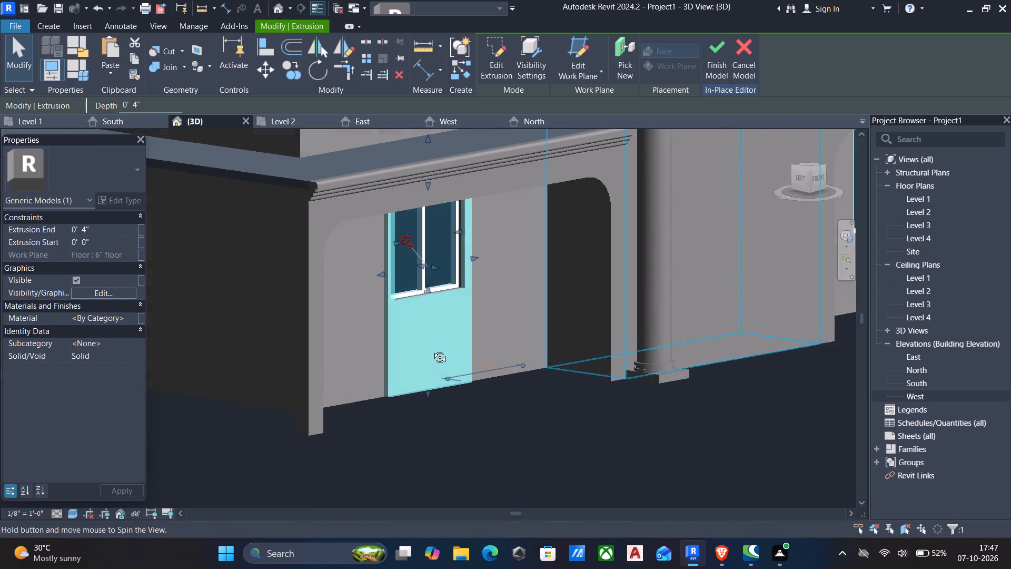
middle_click_drag(432, 349, 425, 347, "shift")
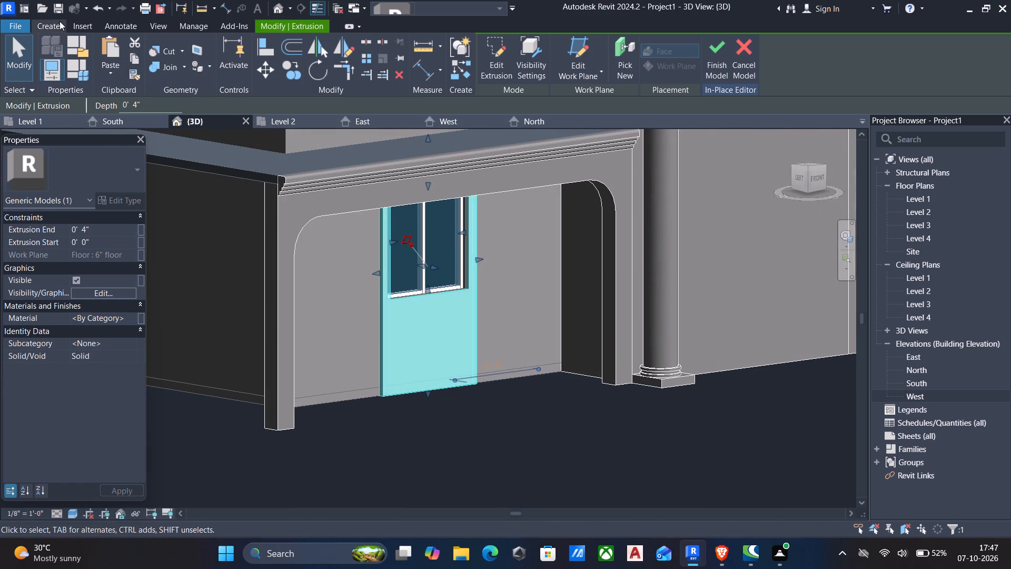
left_click(60, 21)
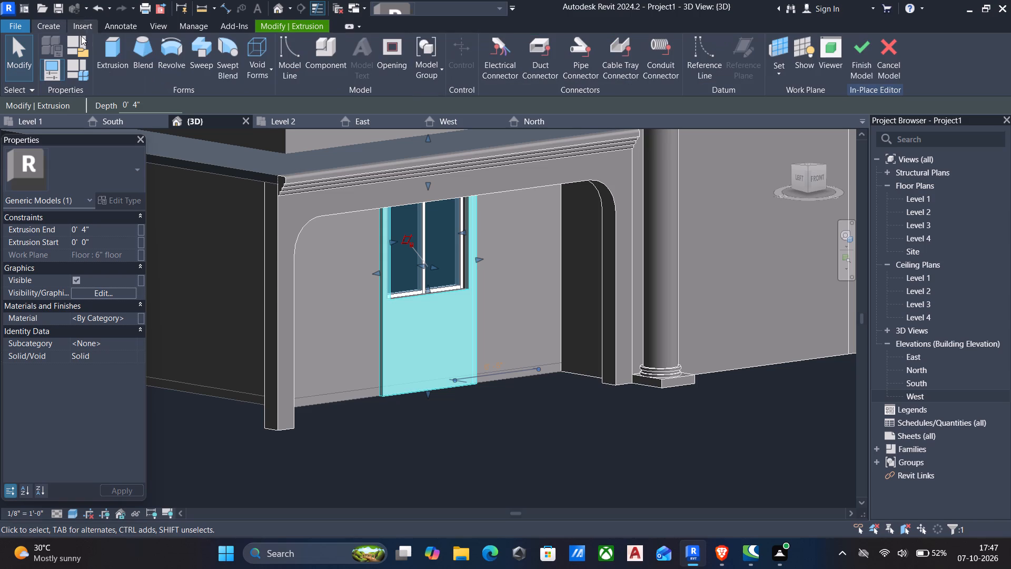
left_click(256, 55)
left_click(270, 93)
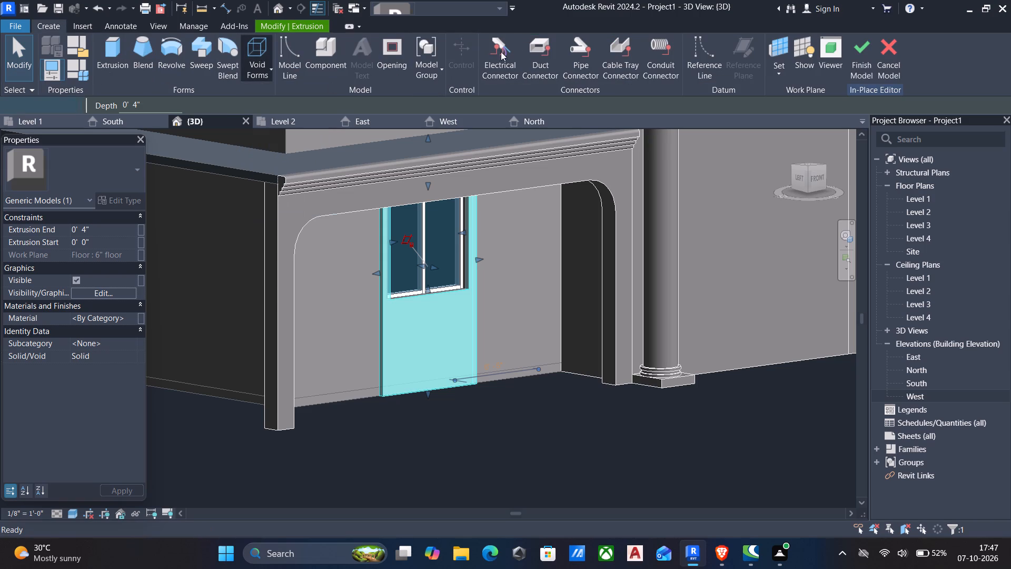
left_click(607, 70)
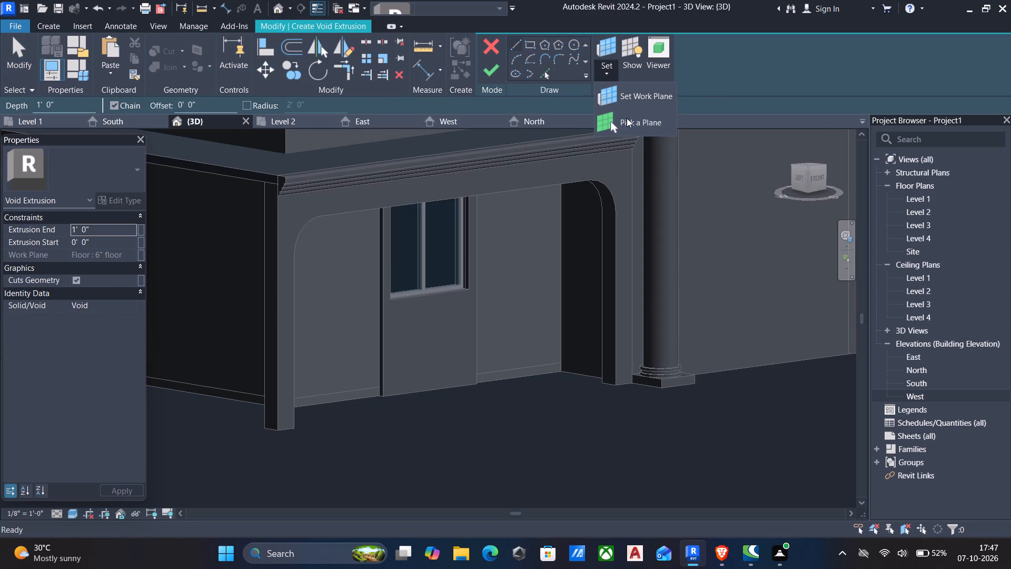
left_click(627, 120)
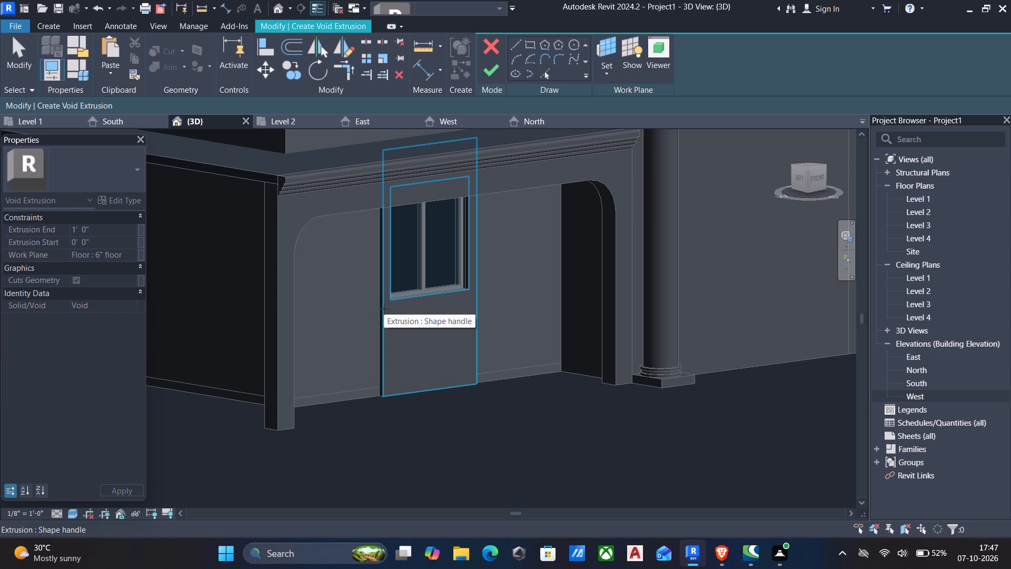
left_click(384, 309)
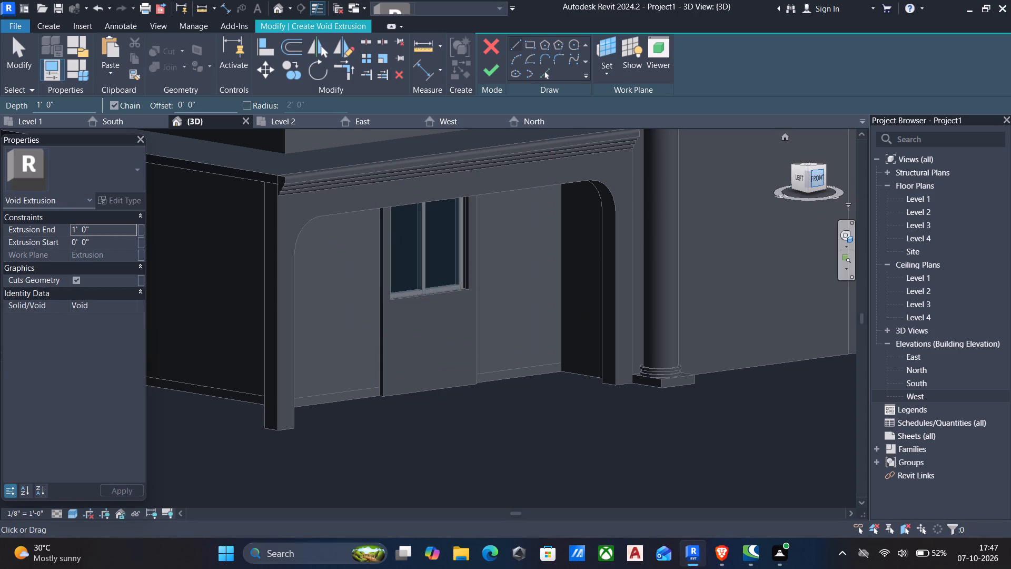
Draw a thin rectangle 7'-2" wide and about 2" high across the surround's full width, below the window near its base.
left_click(816, 181)
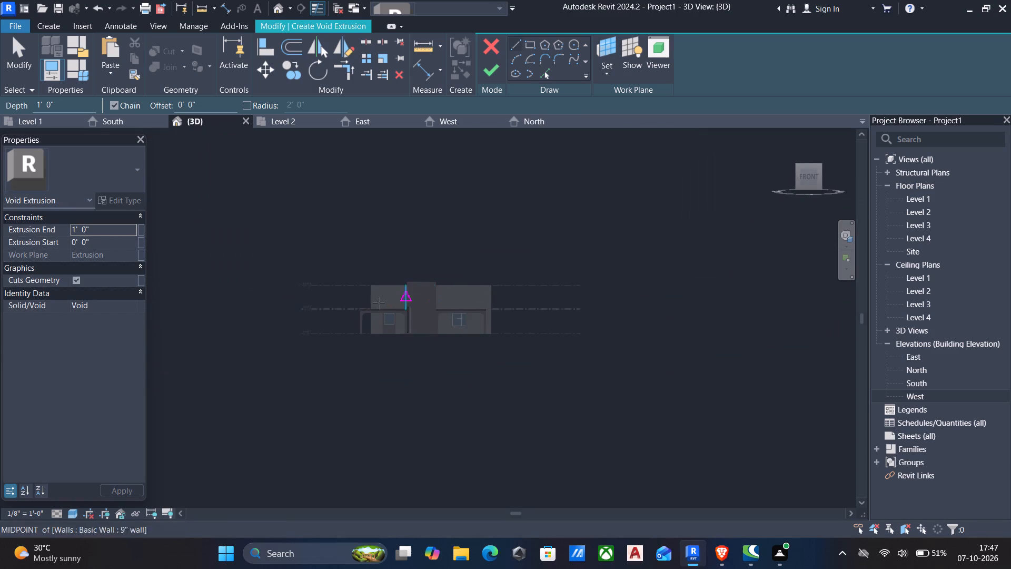
scroll(391, 350, "up", 5)
scroll(603, 65, "up", 4)
scroll(511, 52, "up", 5)
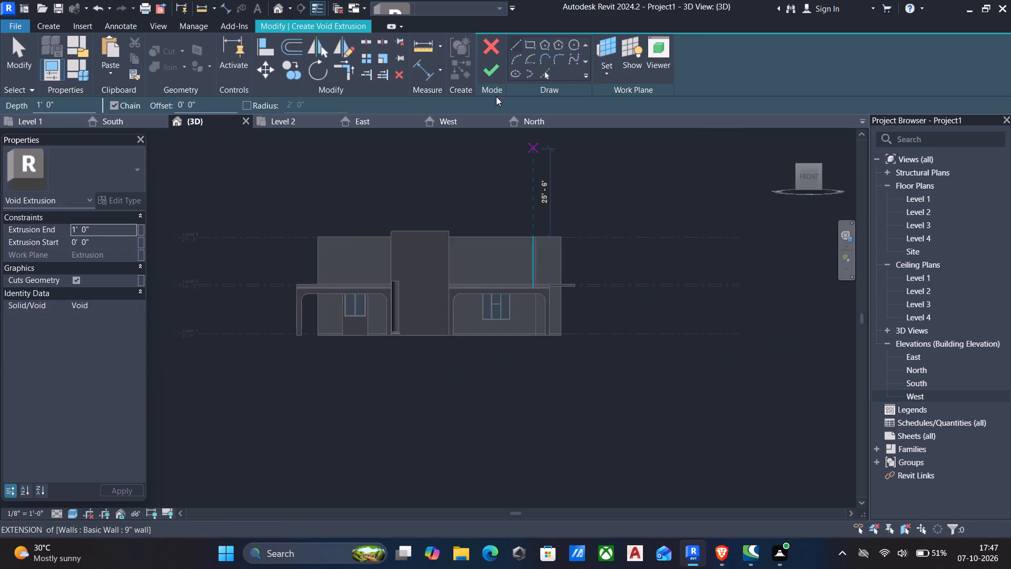
scroll(358, 333, "up", 5)
scroll(310, 302, "up", 6)
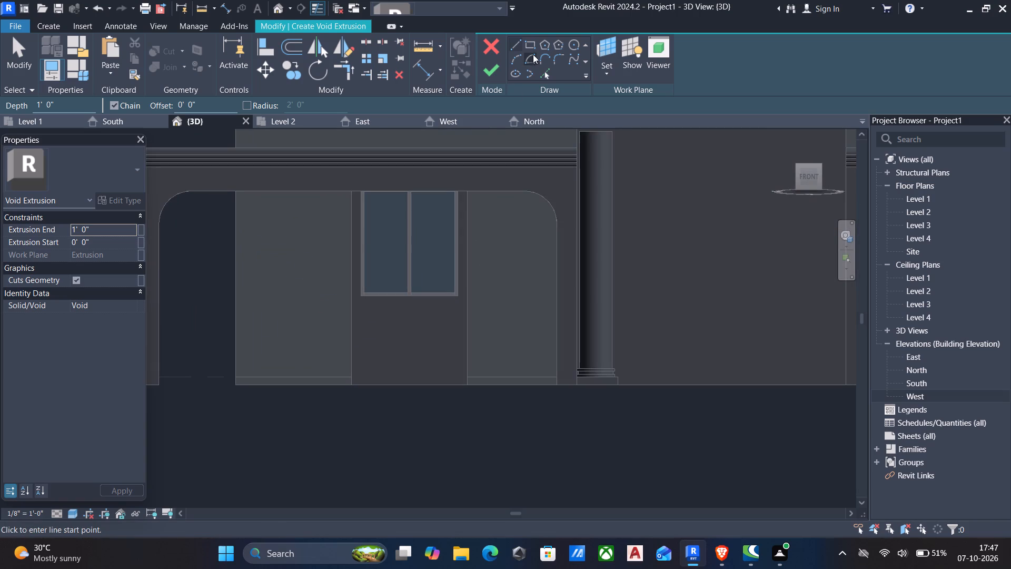
left_click(531, 45)
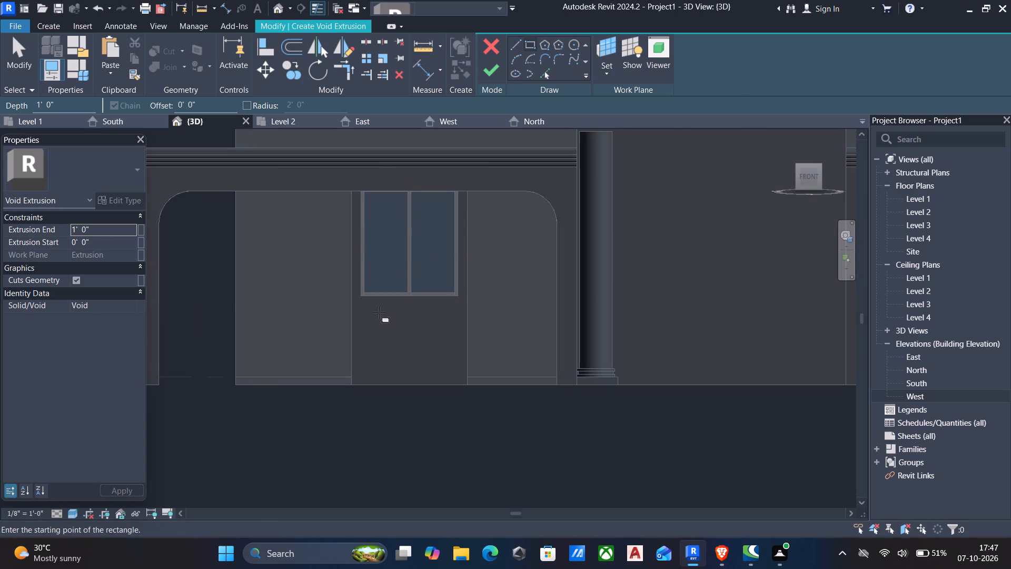
scroll(383, 351, "up", 5)
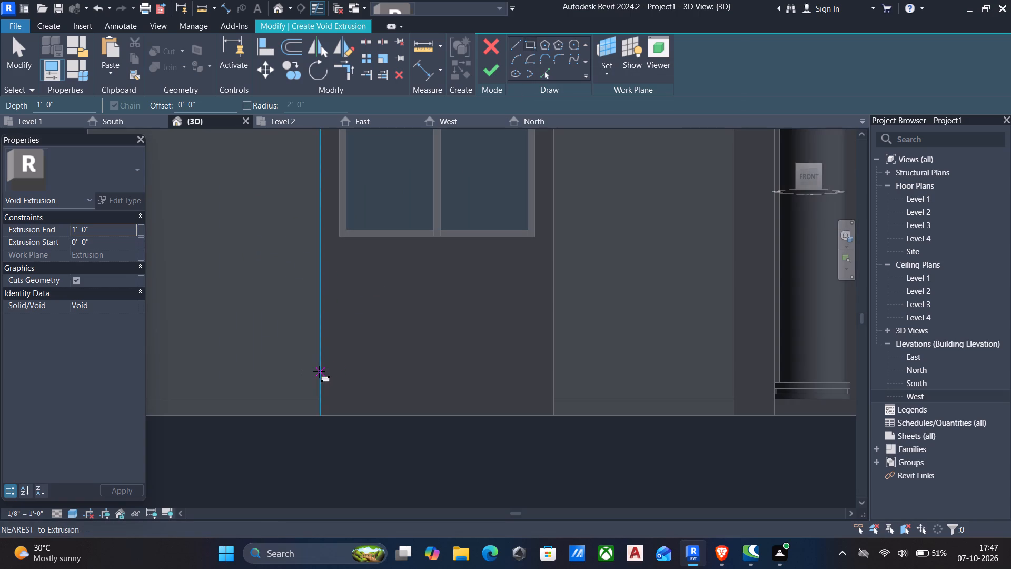
left_click(319, 371)
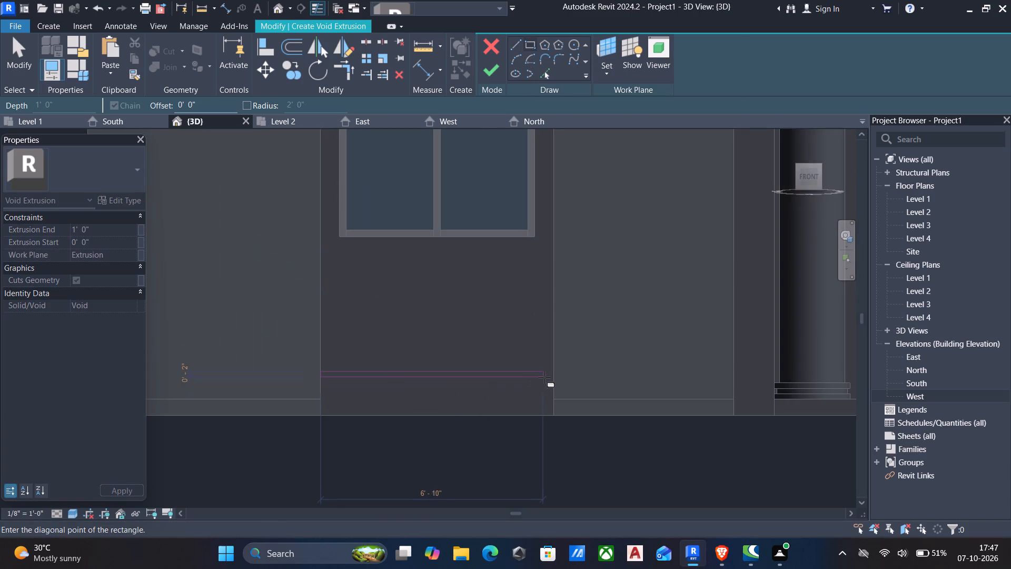
left_click(552, 377)
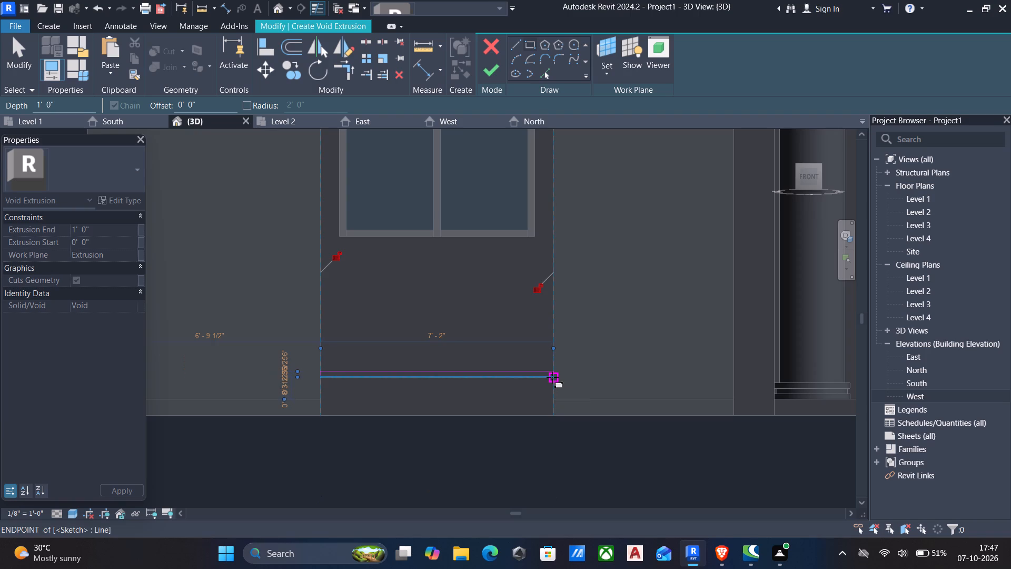
key("Escape")
key("Escape")
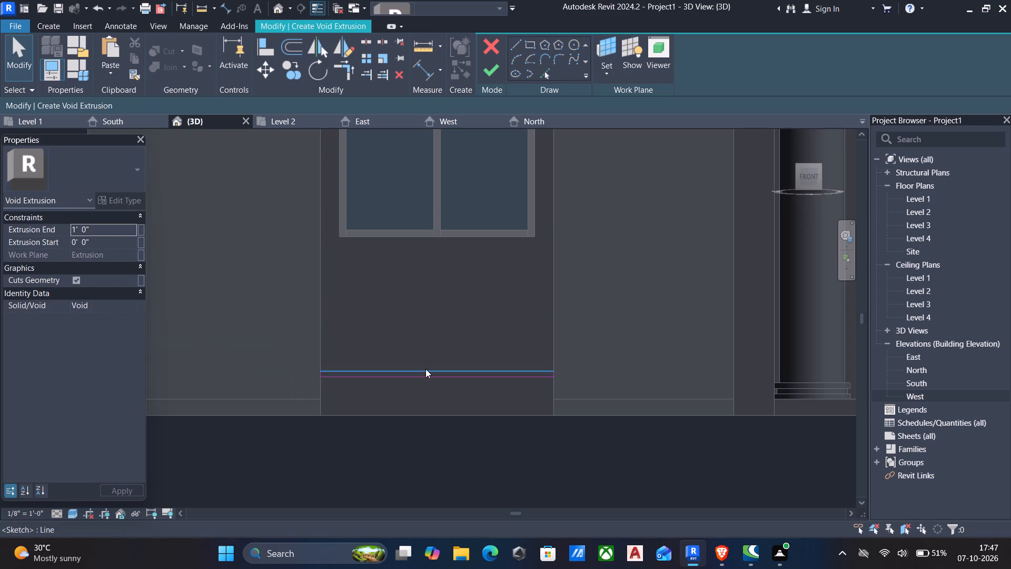
Set the thin rectangle's height to 0.5" by repositioning its upper line.
left_click(425, 369)
scroll(533, 355, "up", 4)
scroll(613, 411, "up", 5)
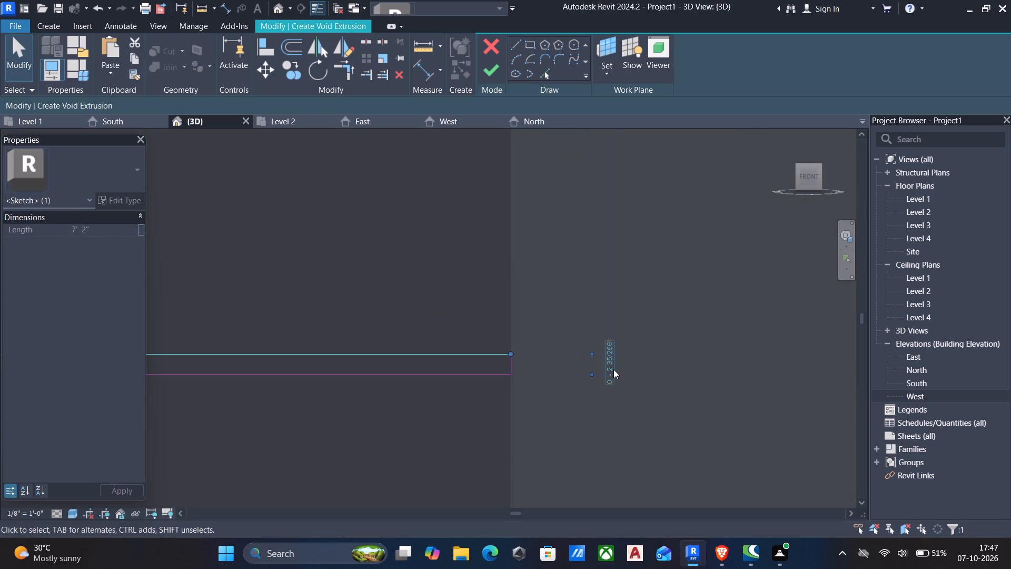
left_click(610, 369)
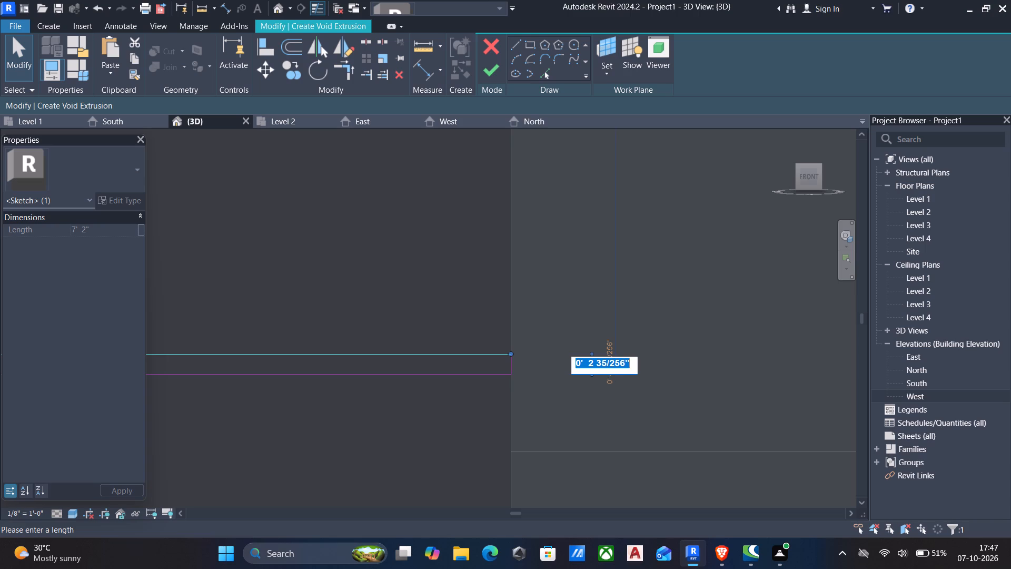
type("0.5\"")
key("Return")
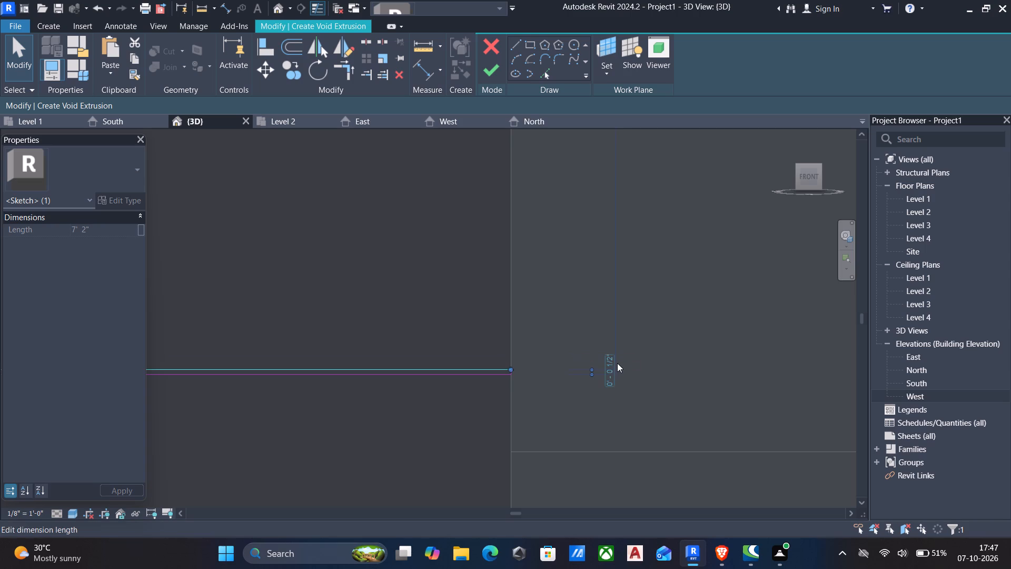
Copy the groove rectangle straight upward four times at 1'-0" spacing, up to just below the window, with Constrain and Multiple enabled.
scroll(553, 379, "down", 4)
middle_click_drag(553, 383, 604, 361)
scroll(504, 458, "down", 1)
middle_click_drag(504, 459, 589, 438)
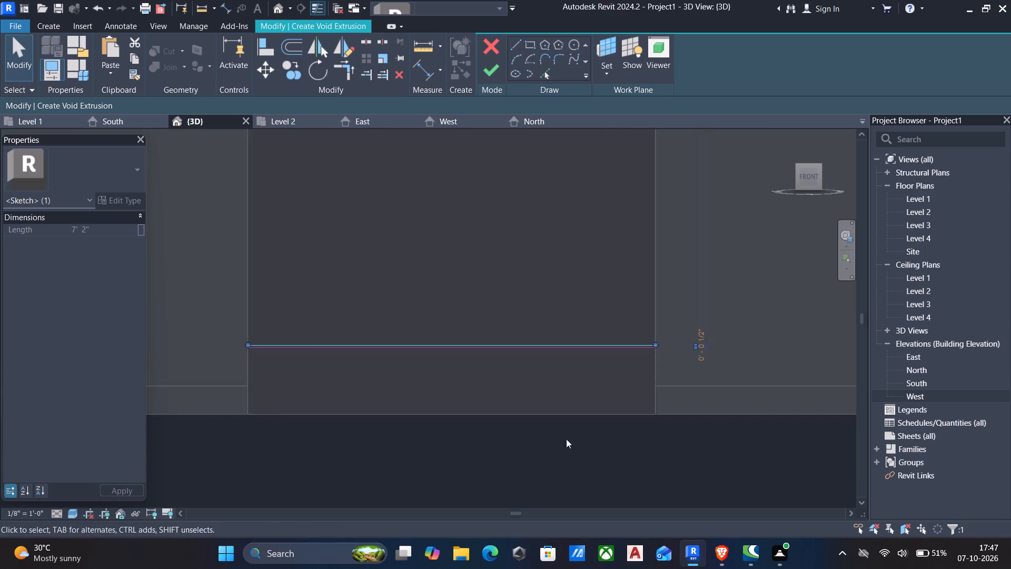
scroll(589, 438, "down", 1)
middle_click_drag(509, 440, 530, 430)
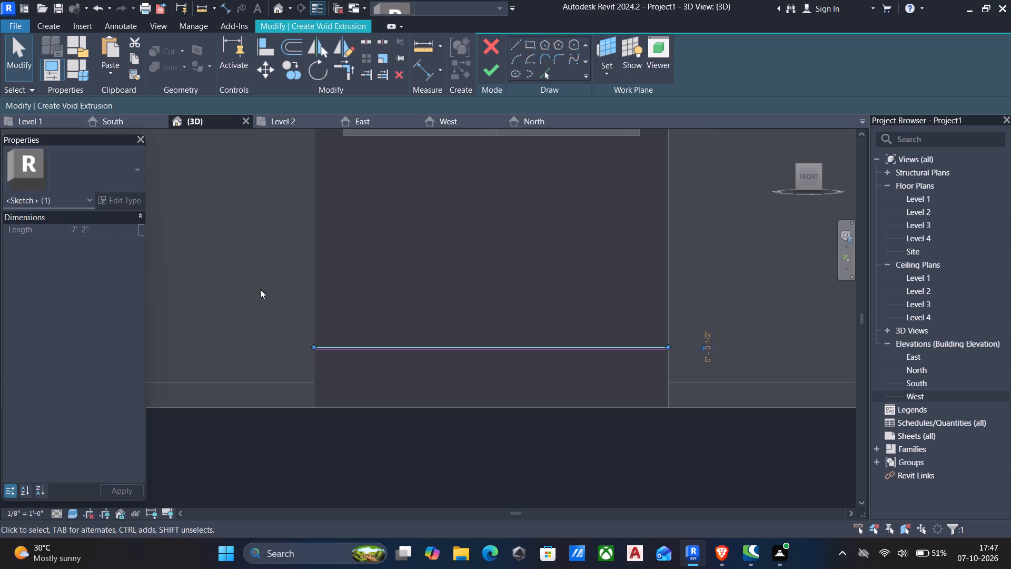
key("Escape")
left_click_drag(256, 298, 732, 424)
type("co")
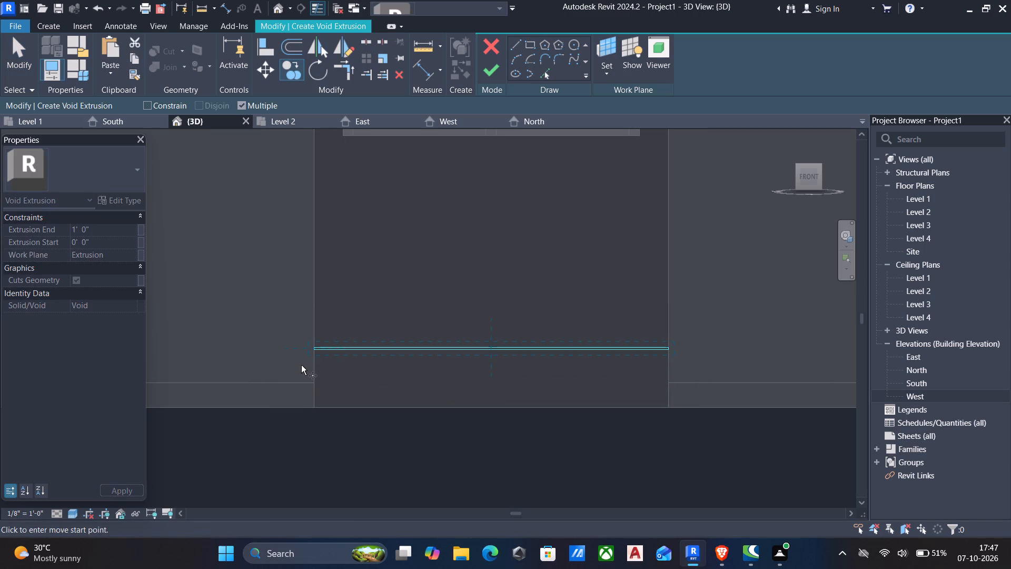
scroll(304, 350, "up", 3)
left_click(308, 339)
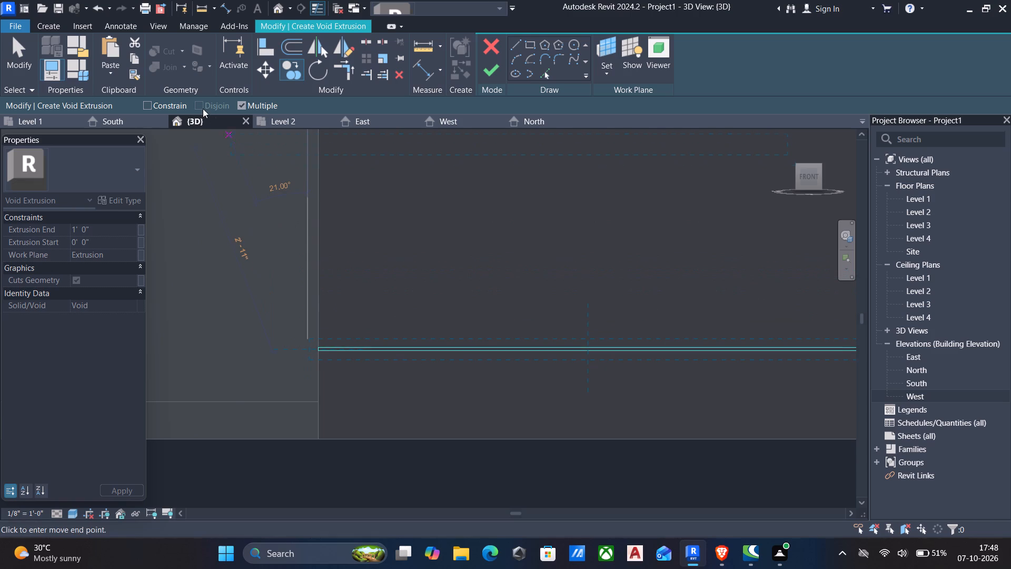
left_click(144, 107)
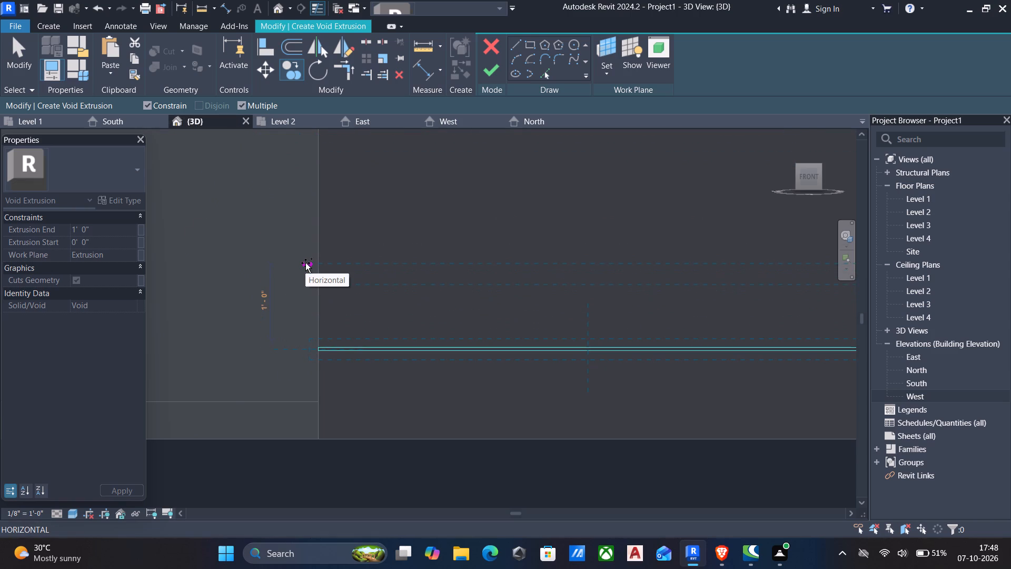
left_click(305, 263)
scroll(308, 223, "down", 1)
middle_click_drag(308, 223, 307, 283)
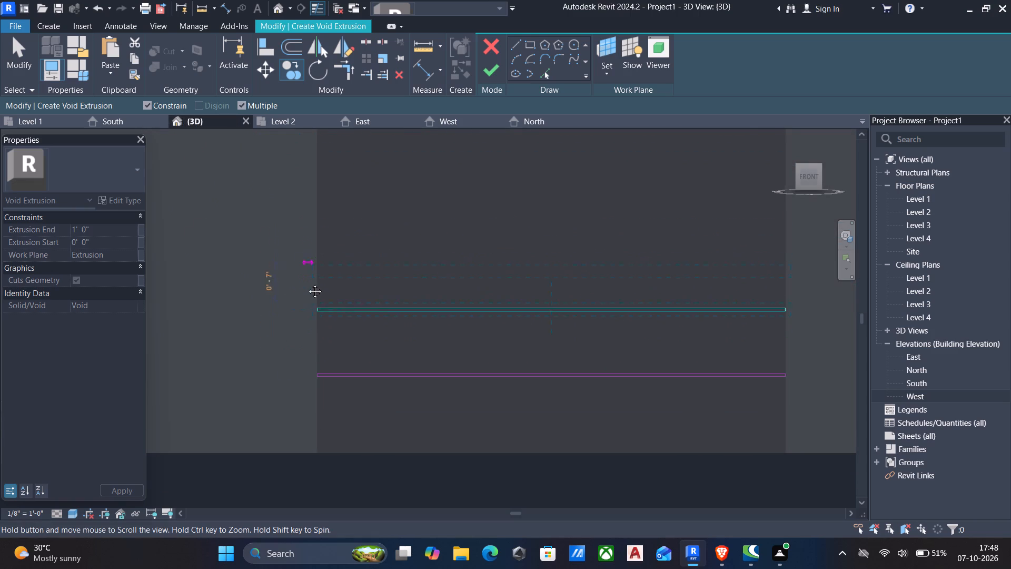
middle_click_drag(307, 283, 309, 332)
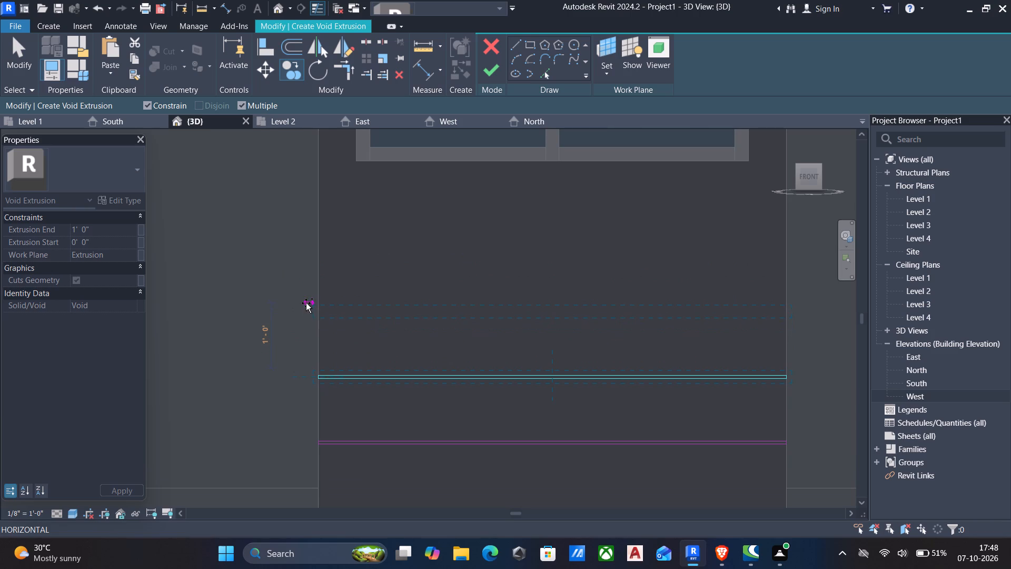
left_click(306, 303)
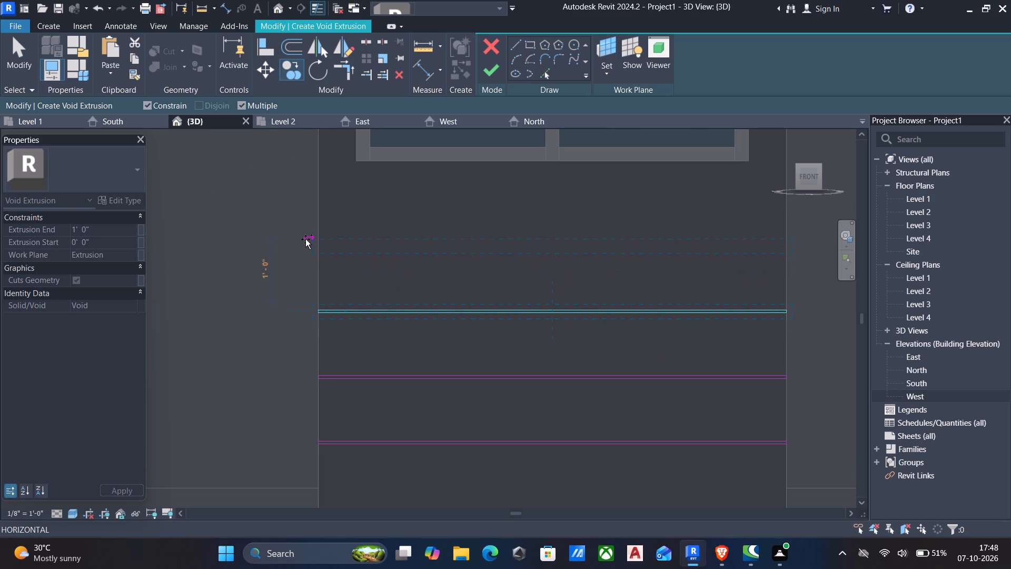
left_click(305, 239)
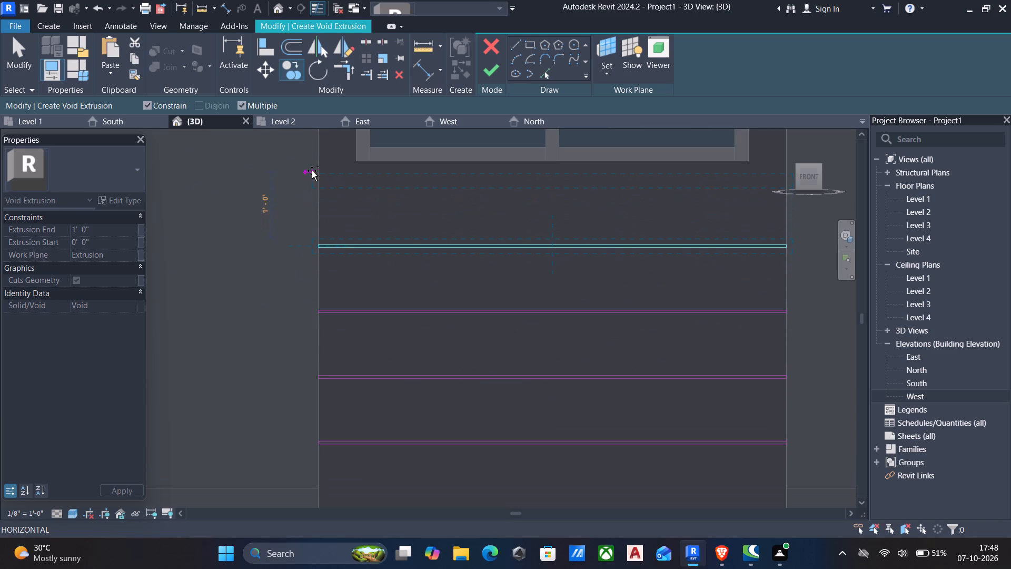
left_click(312, 171)
Copy the groove rectangle straight upward seven more times at 1'-0" spacing, until the last copy lies above the window.
middle_click_drag(312, 173, 315, 368)
scroll(312, 177, "down", 1)
scroll(315, 368, "up", 1)
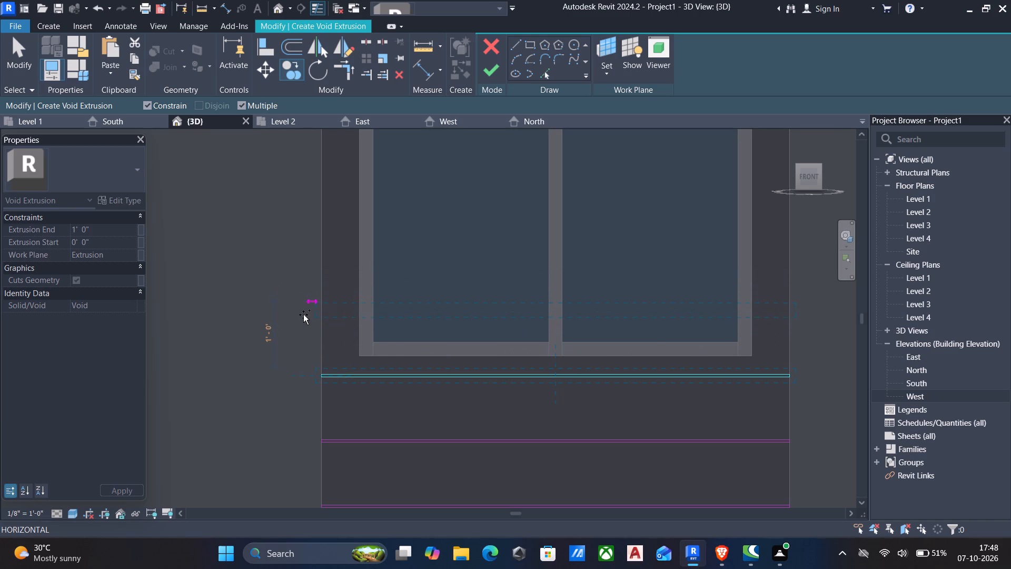
left_click(301, 300)
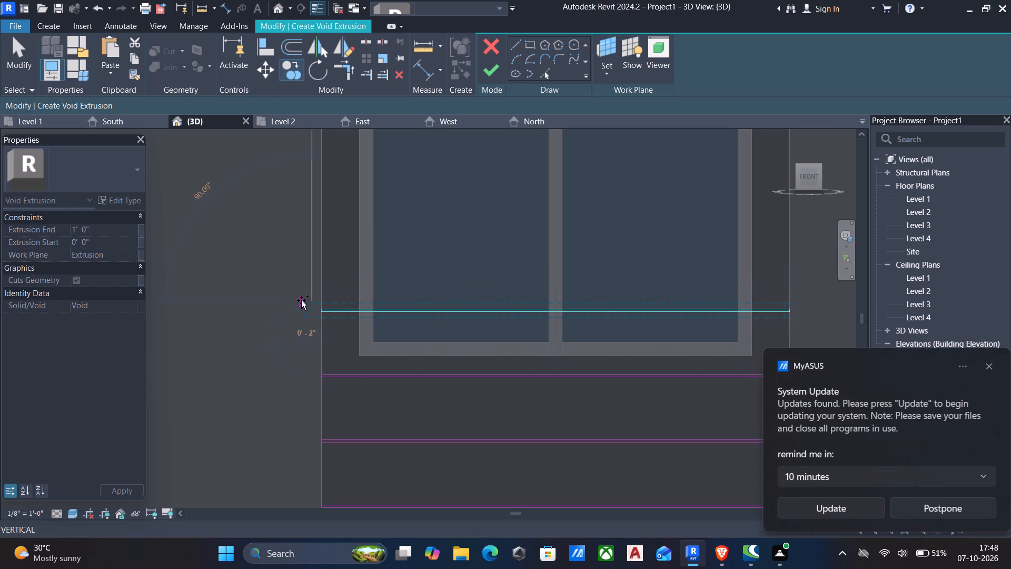
left_click(304, 238)
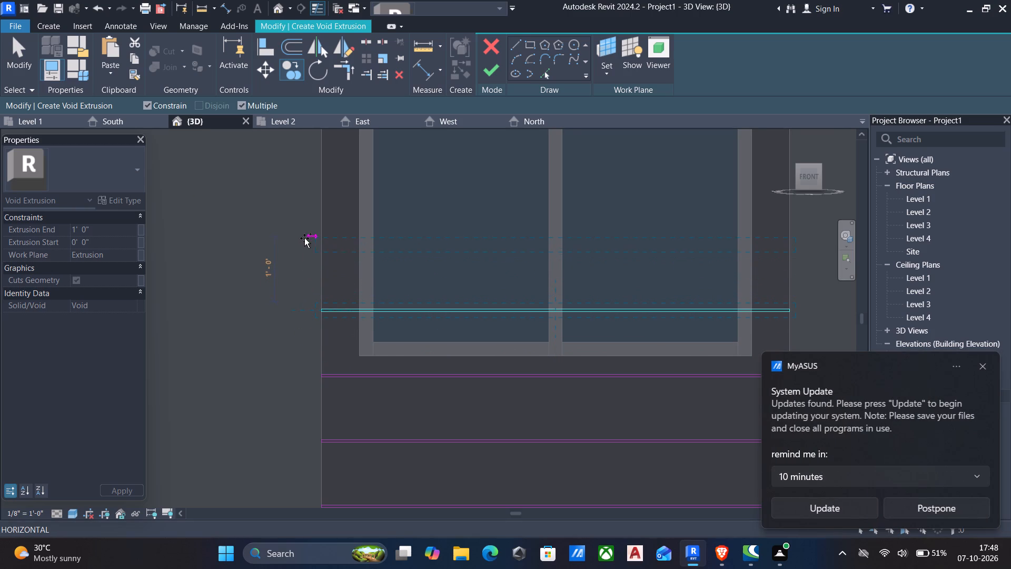
scroll(304, 331, "down", 1)
middle_click_drag(303, 327, 306, 435)
scroll(306, 434, "up", 1)
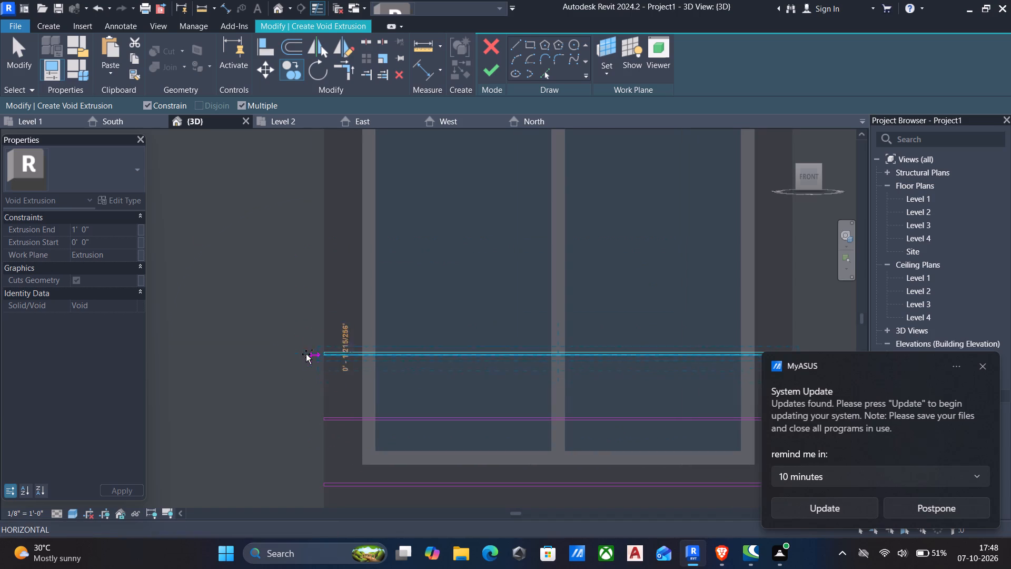
left_click(320, 280)
scroll(320, 295, "down", 1)
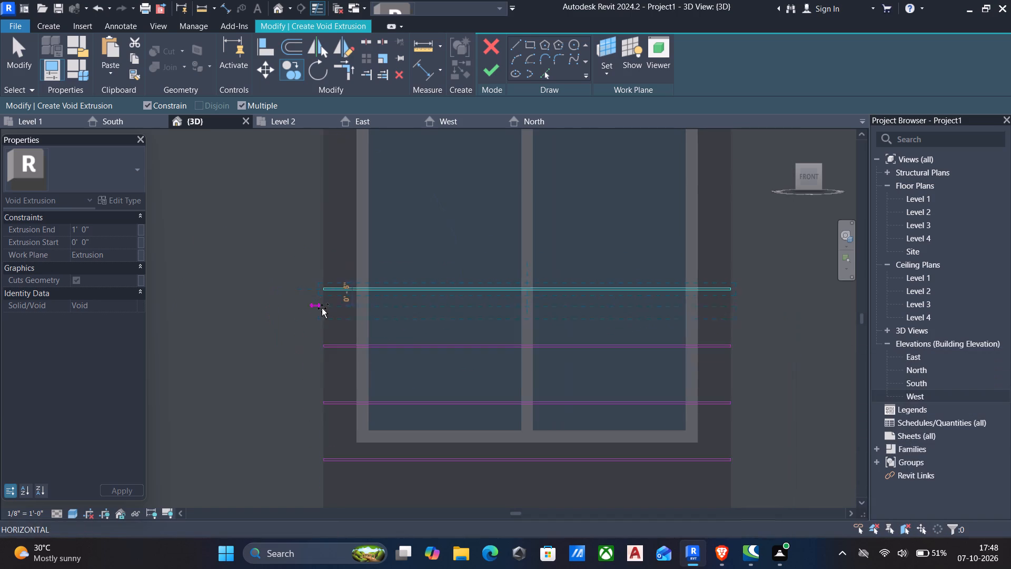
middle_click_drag(322, 308, 323, 460)
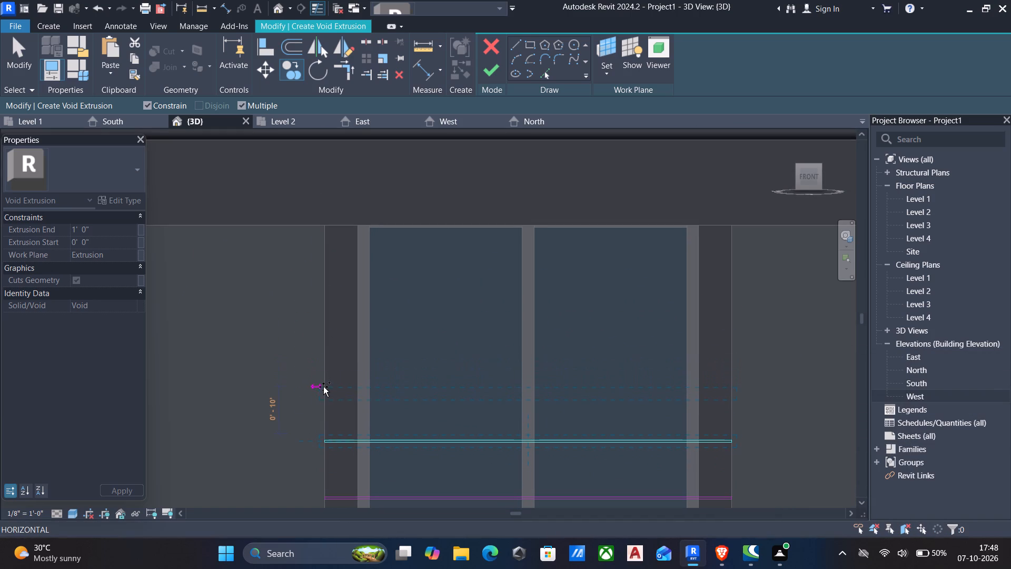
left_click(323, 378)
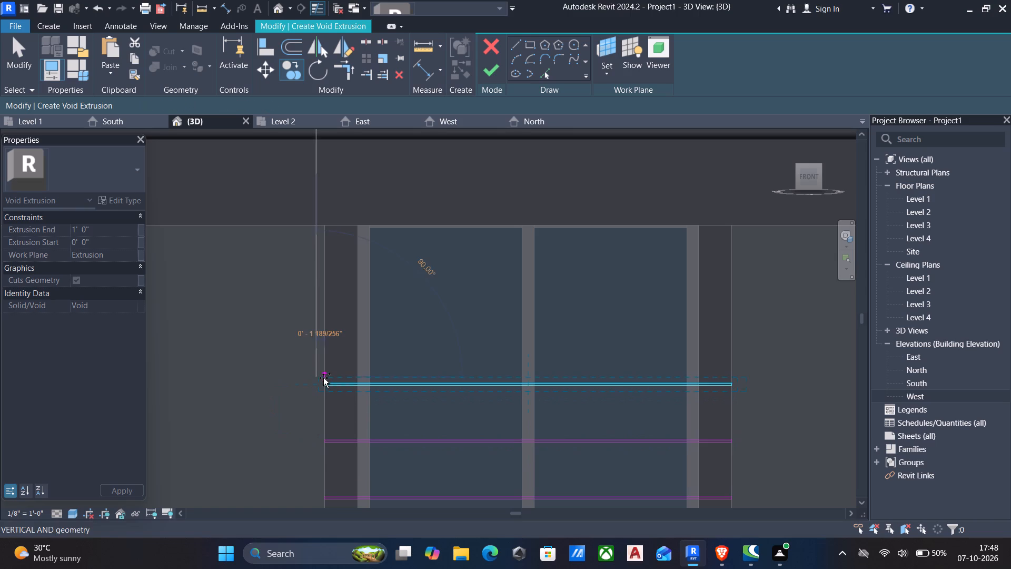
left_click(325, 322)
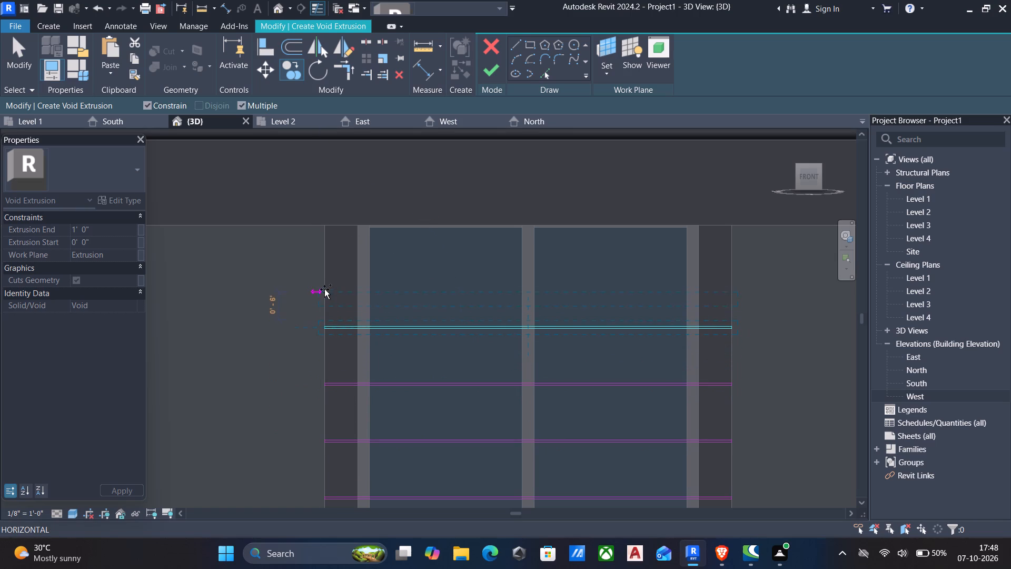
left_click(325, 264)
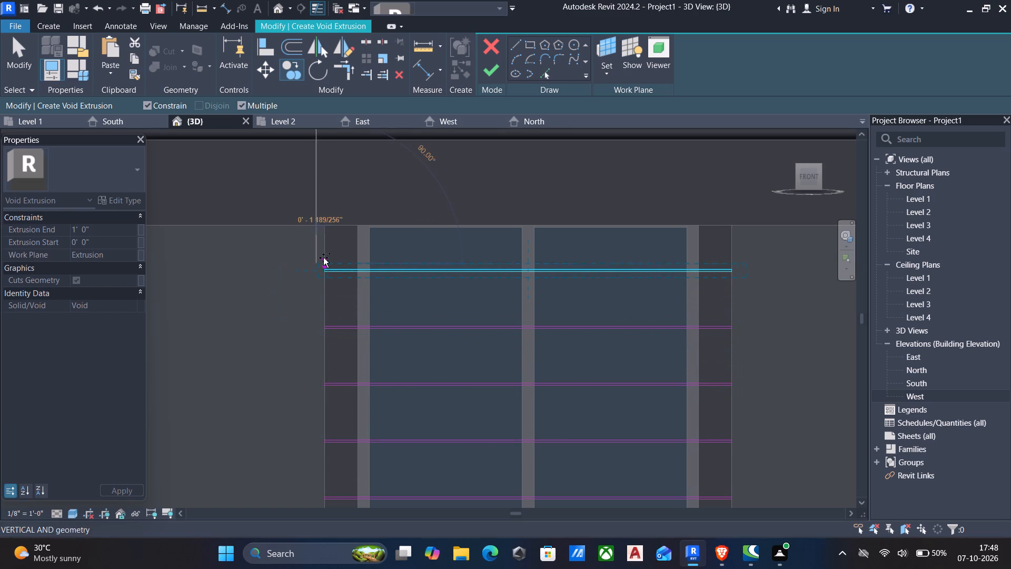
middle_click_drag(322, 243, 324, 225, "shift")
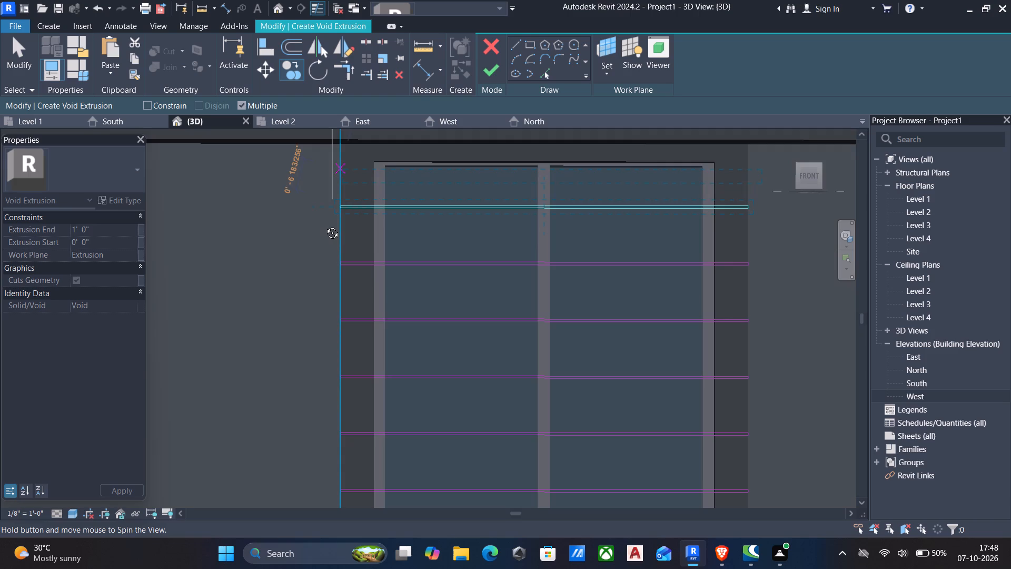
middle_click_drag(324, 225, 308, 381, "shift")
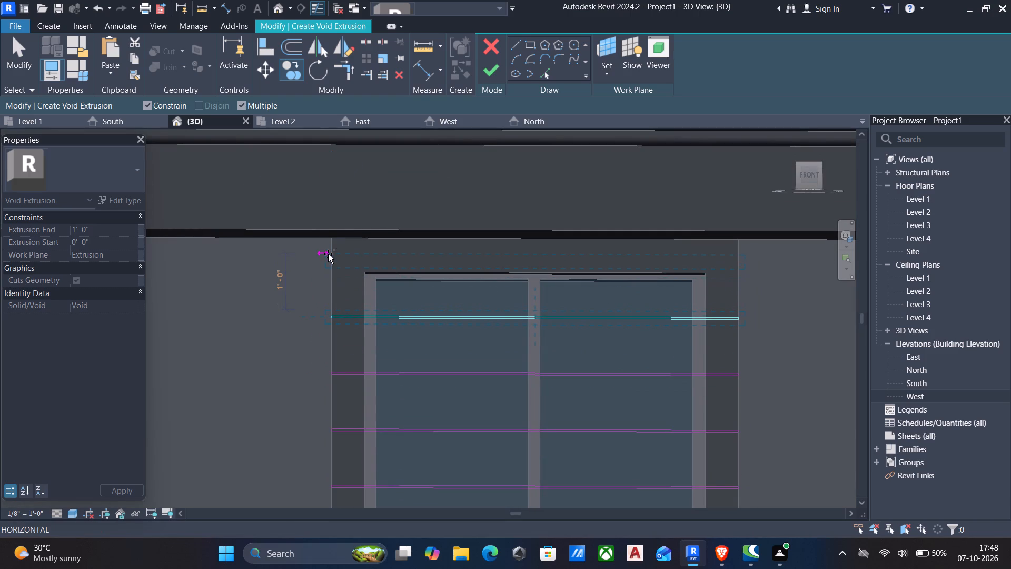
left_click(328, 254)
key("Escape")
scroll(328, 274, "down", 2)
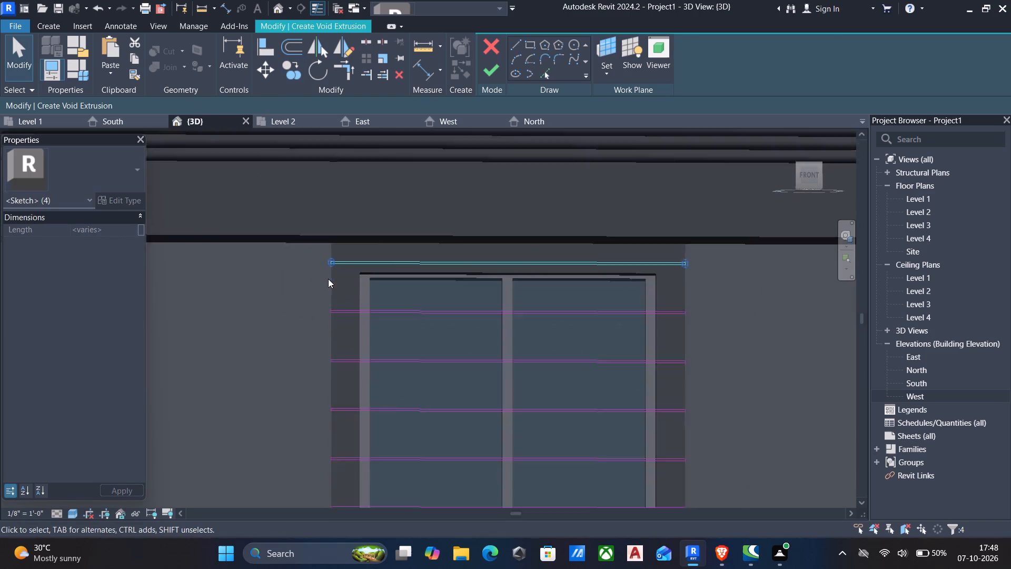
scroll(328, 279, "down", 2)
middle_click_drag(337, 333, 351, 308)
key("Escape")
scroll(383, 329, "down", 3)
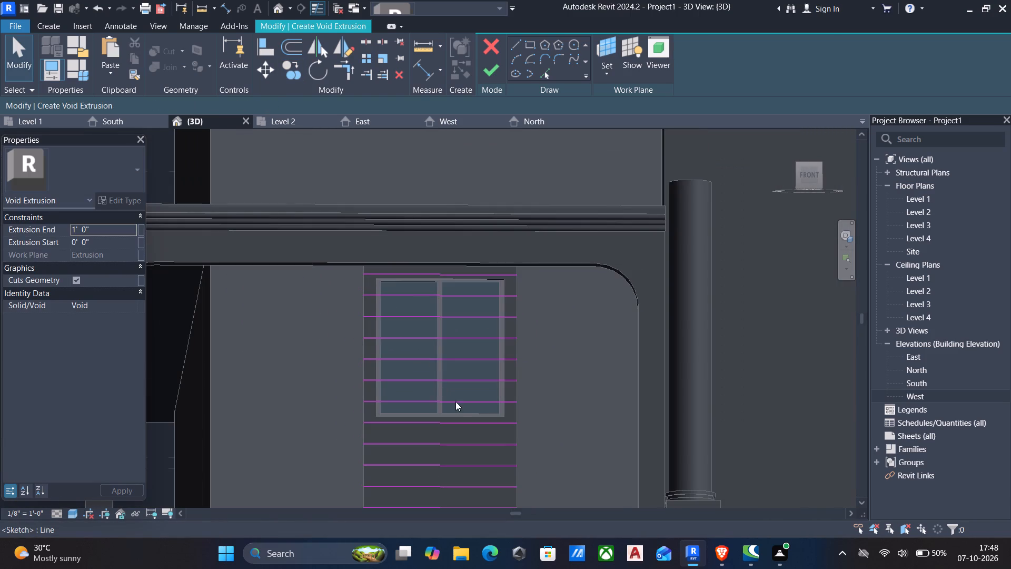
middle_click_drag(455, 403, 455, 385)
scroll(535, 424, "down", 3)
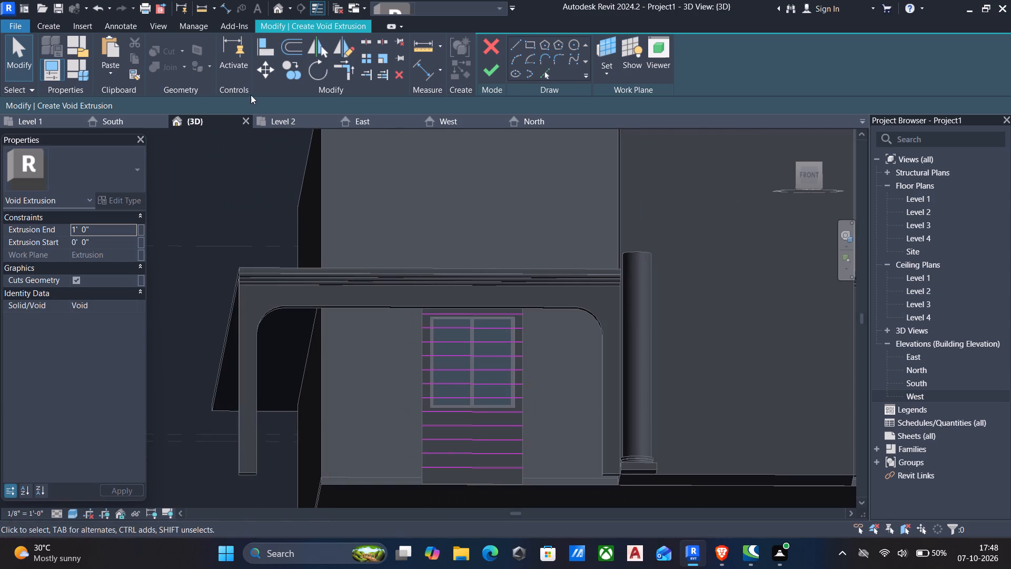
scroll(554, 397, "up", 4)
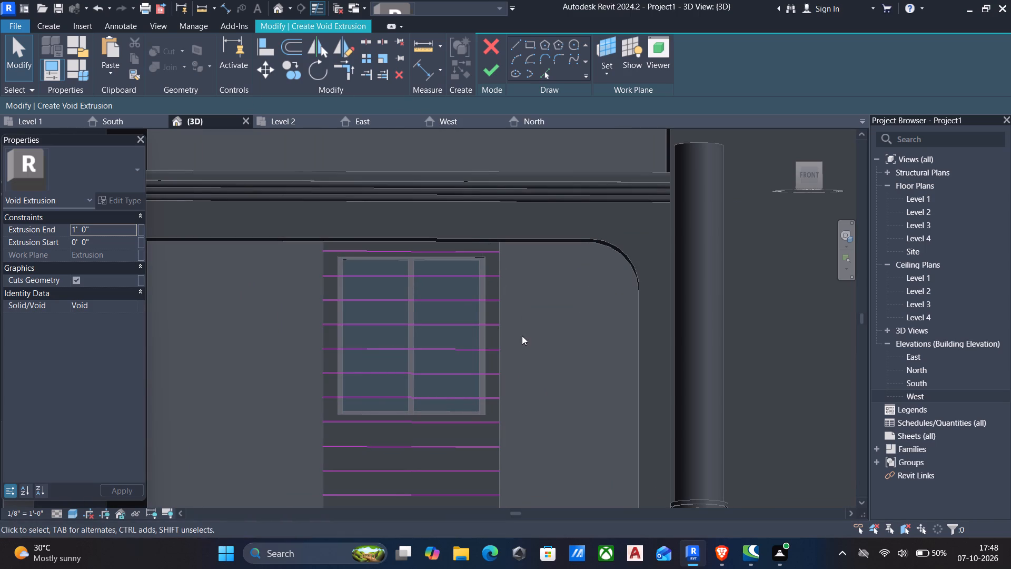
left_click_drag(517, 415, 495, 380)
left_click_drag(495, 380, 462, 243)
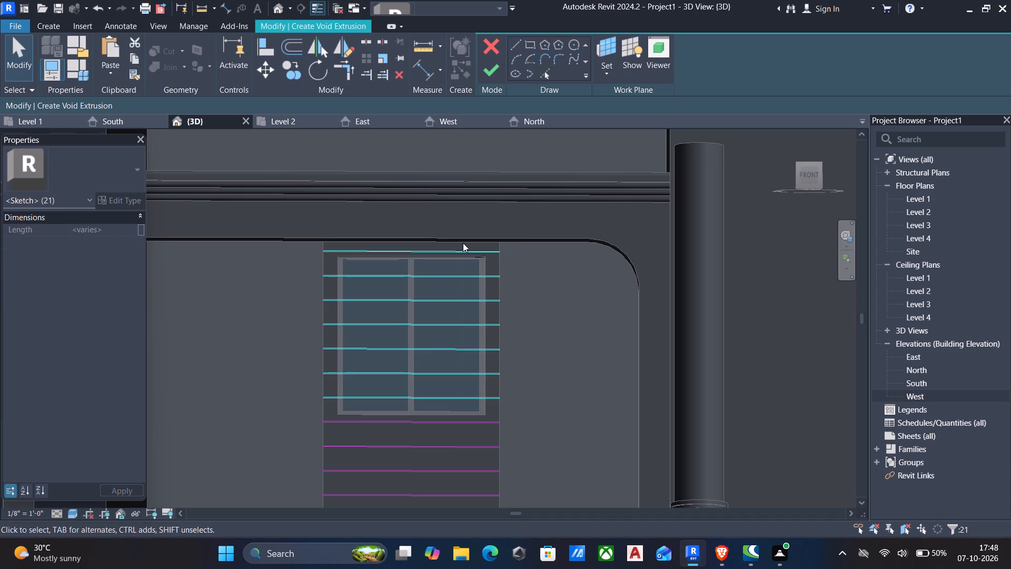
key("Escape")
Nudge the right end lines of the seven upper grooves left together until they meet the outer left edge of the window frame.
left_click_drag(469, 242, 550, 411)
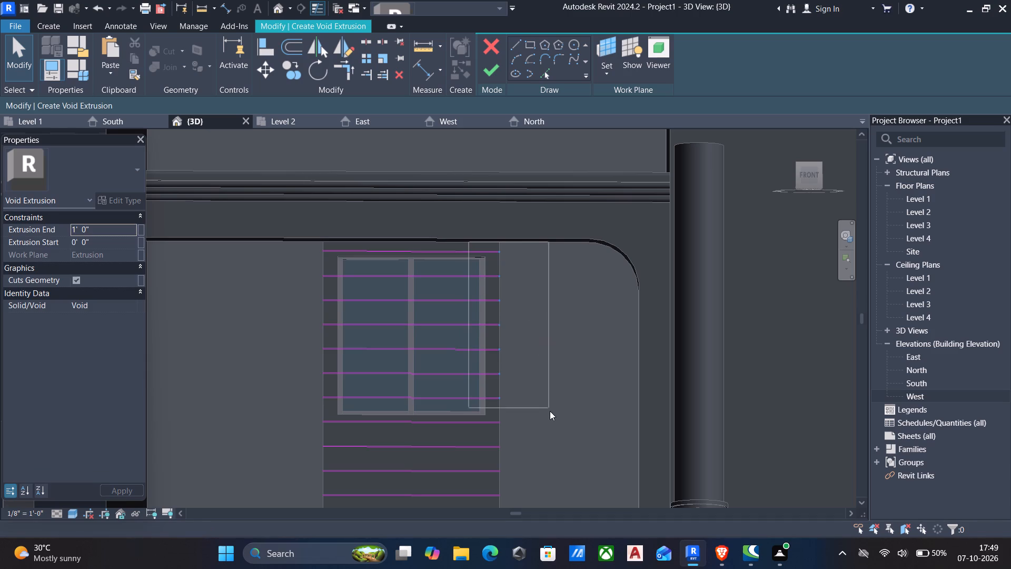
left_click_drag(550, 411, 553, 414)
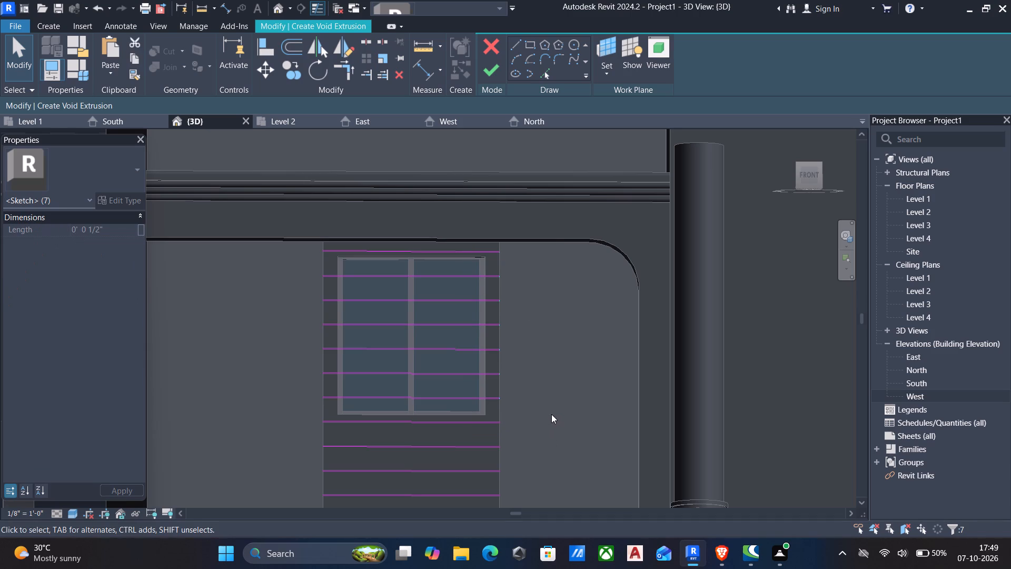
key("Left")
key("Left")
key("Left")
key("Left")
key("Left")
key("Left")
key("Left")
key("Left")
key("Left")
key("Left")
key("Left")
key("Left")
key("Left")
key("Left")
key("Left")
key("Left")
key("Left")
key("Left")
key("Left")
key("Left")
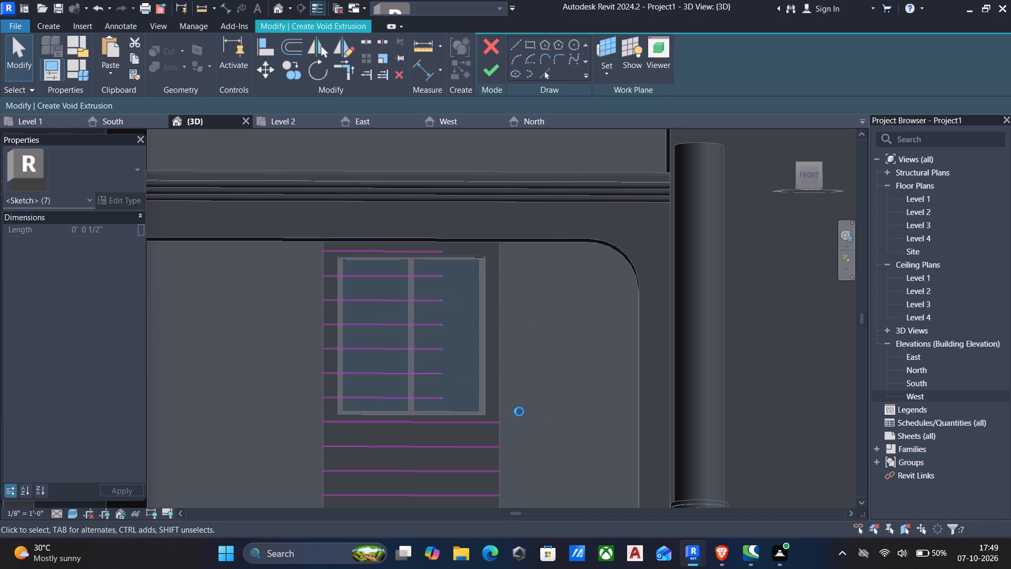
key("Left")
key("Left")
key("Left")
key("Left")
key("Left")
key("Left")
key("Left")
key("Left")
key("Left")
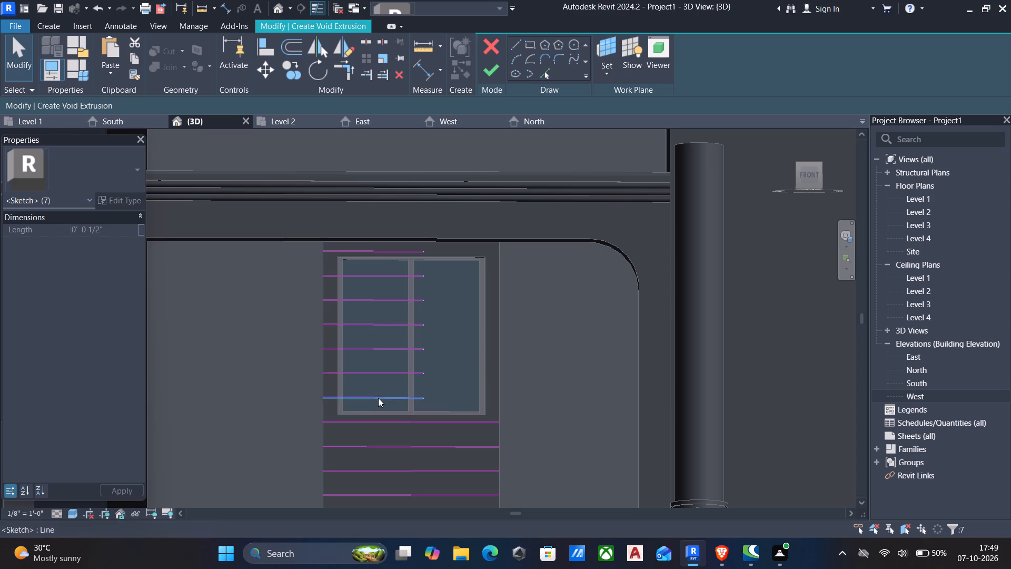
key("Left")
key("Left")
key("Left")
key("Left")
key("Left")
key("Left")
key("Left")
key("Left")
key("Left")
key("Left")
key("Left")
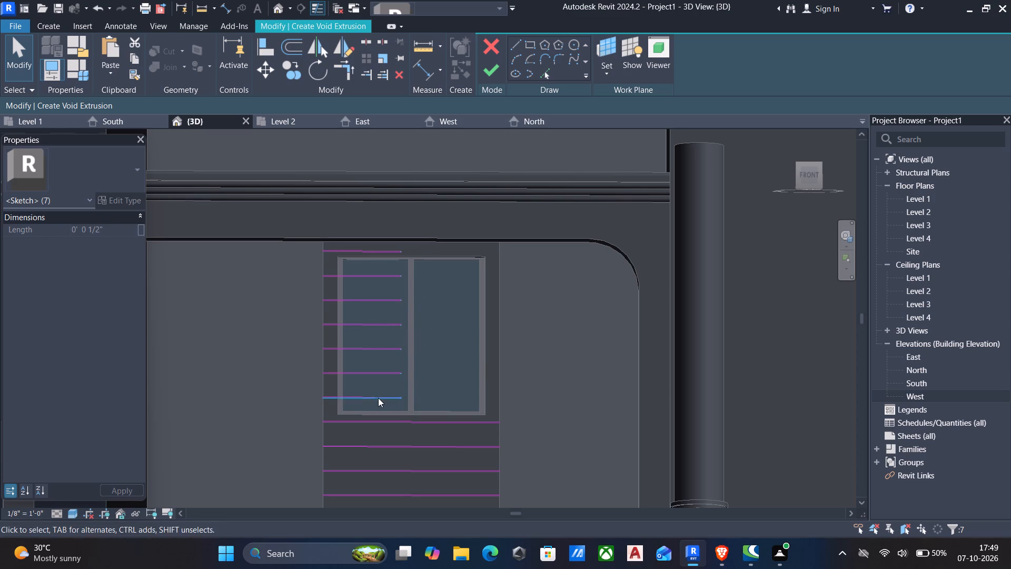
key("Left")
key("Left")
key("Left")
key("Left")
key("Left")
key("Left")
key("Left")
key("Left")
key("Left")
key("Left")
key("Left")
key("Left")
key("Left")
key("Left")
key("Left")
key("Left")
key("Left")
key("Left")
key("Left")
key("Left")
key("Left")
key("Left")
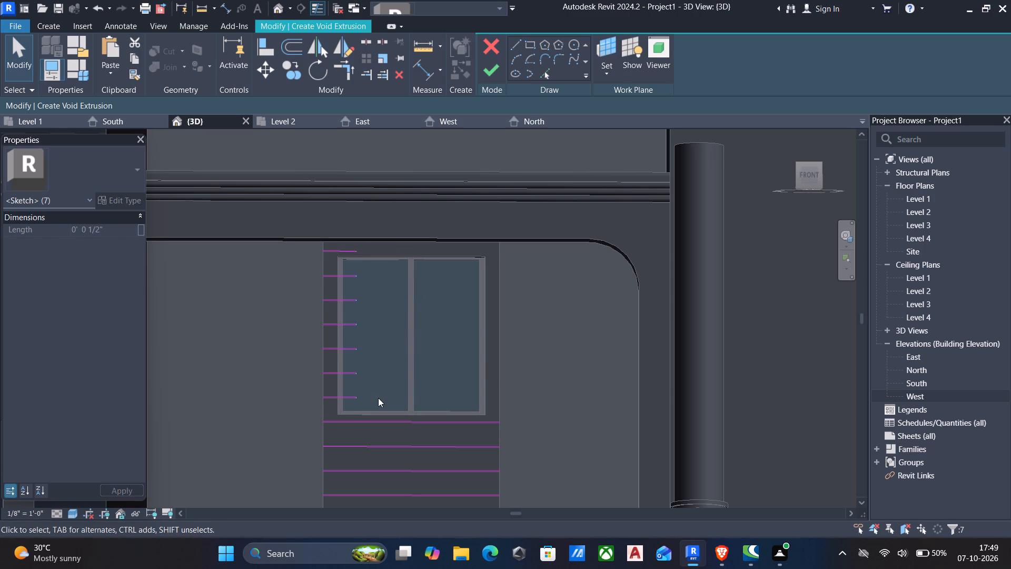
scroll(378, 398, "up", 3)
key("Right")
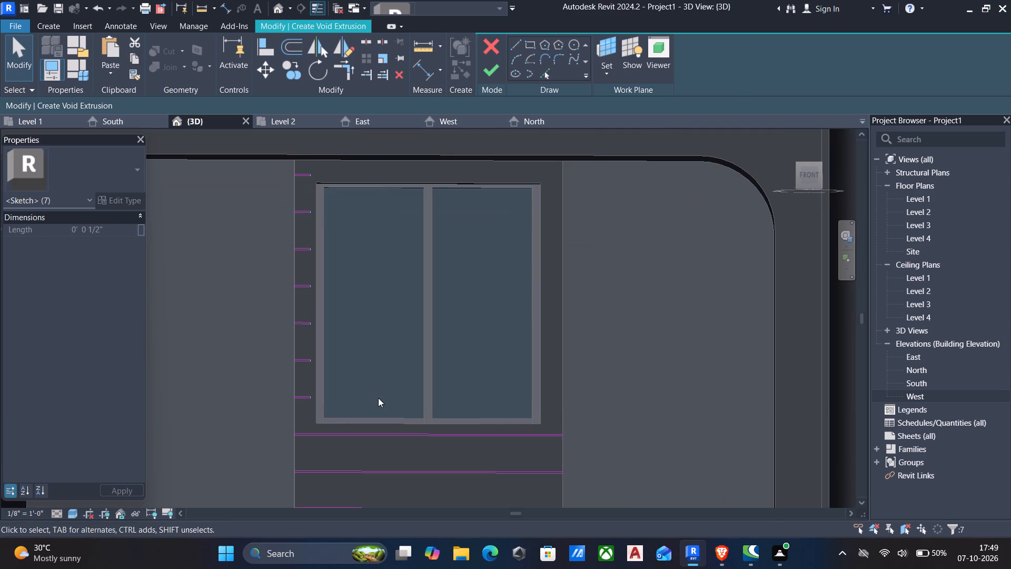
key("Right")
scroll(330, 290, "up", 5)
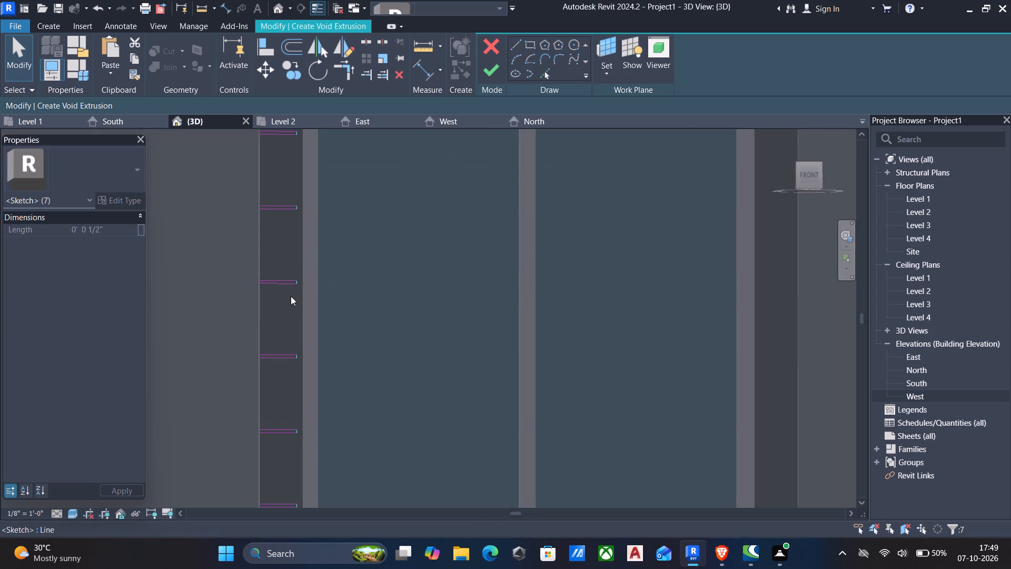
key("Right")
key("Right")
Copy the six short grooves beside the window horizontally onto the surround's strip on the window's right side.
scroll(288, 278, "down", 4)
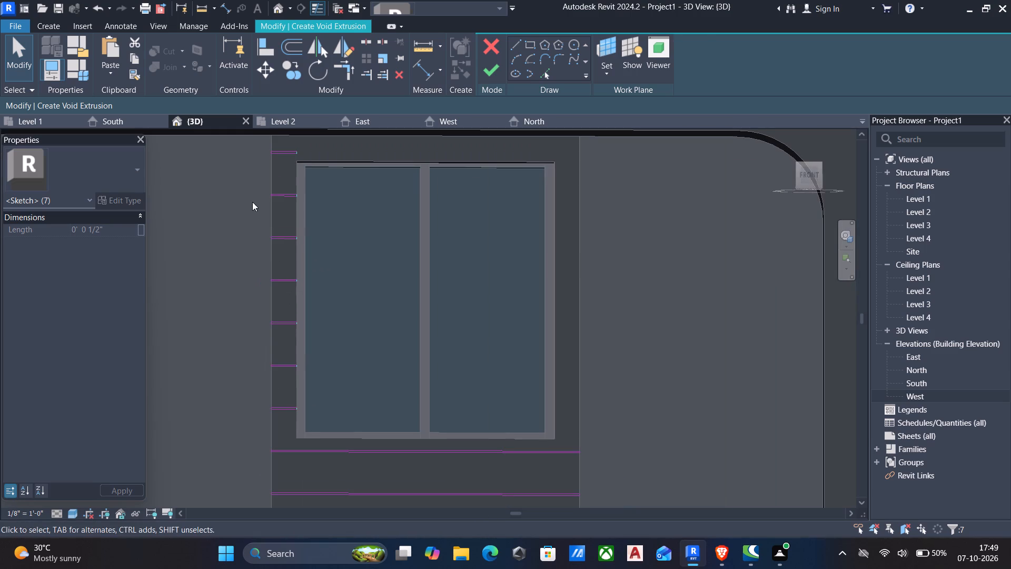
left_click_drag(253, 174, 324, 344)
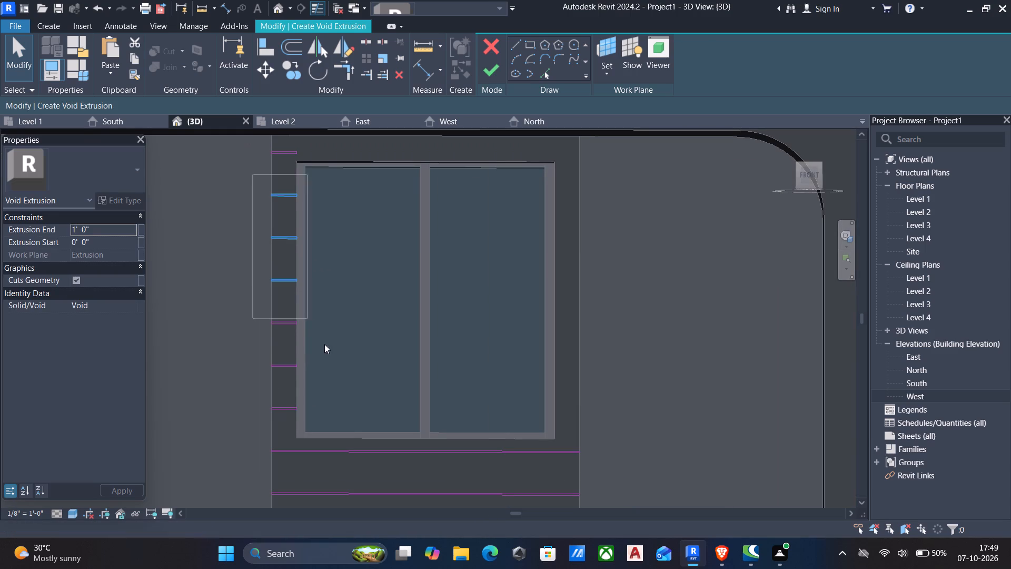
left_click_drag(324, 344, 344, 426)
key("c")
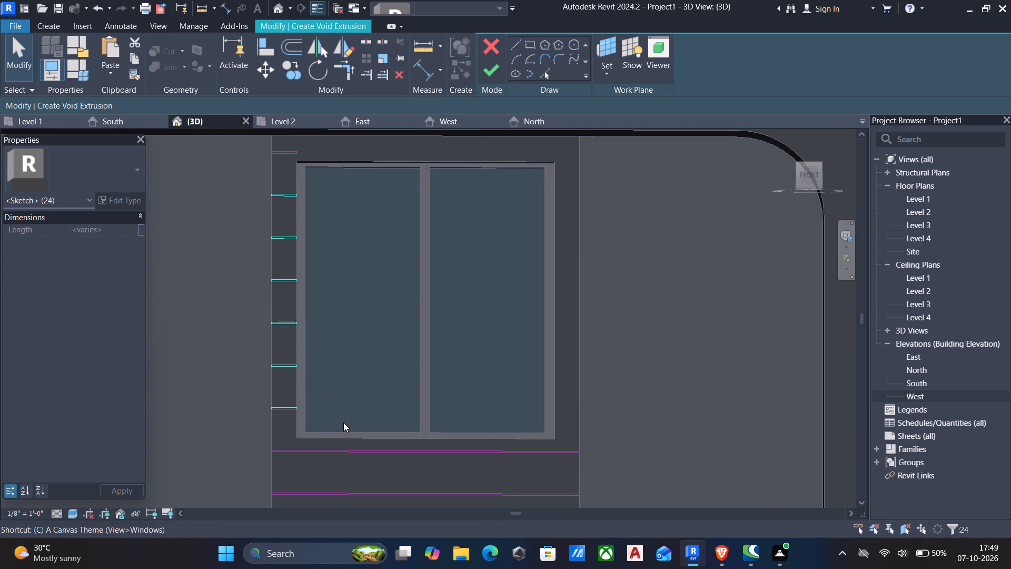
key("o")
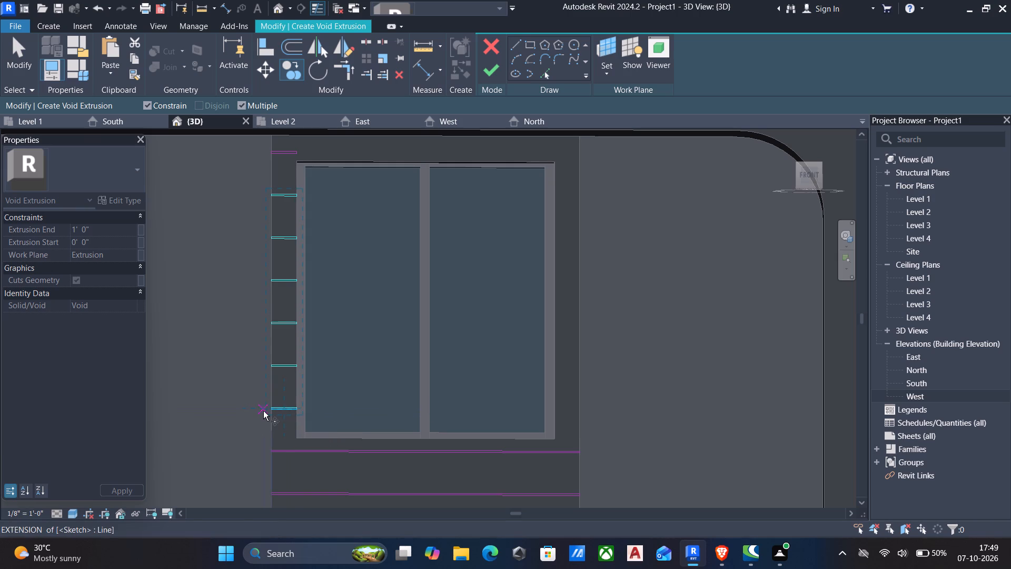
left_click(303, 418)
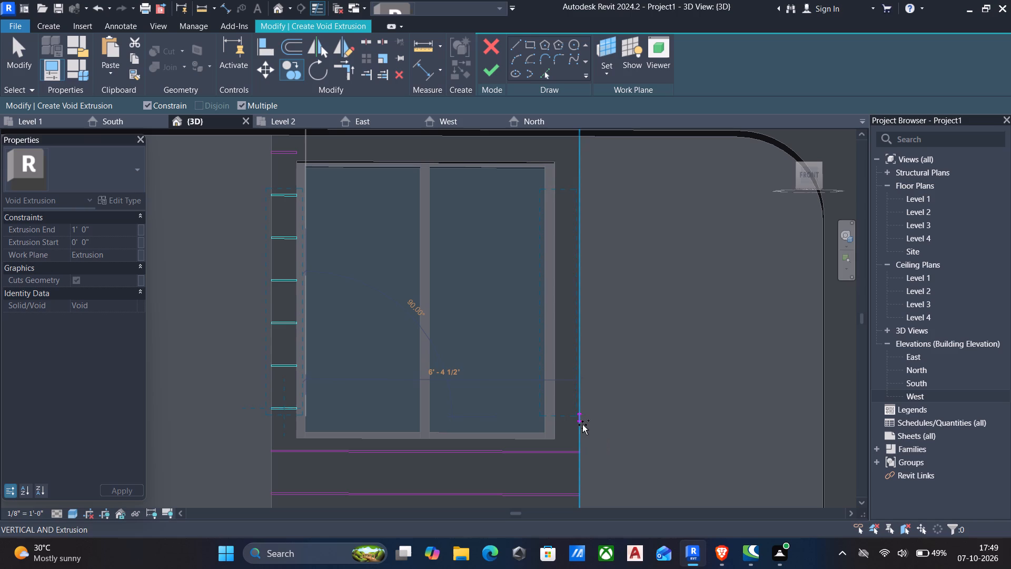
left_click(588, 427)
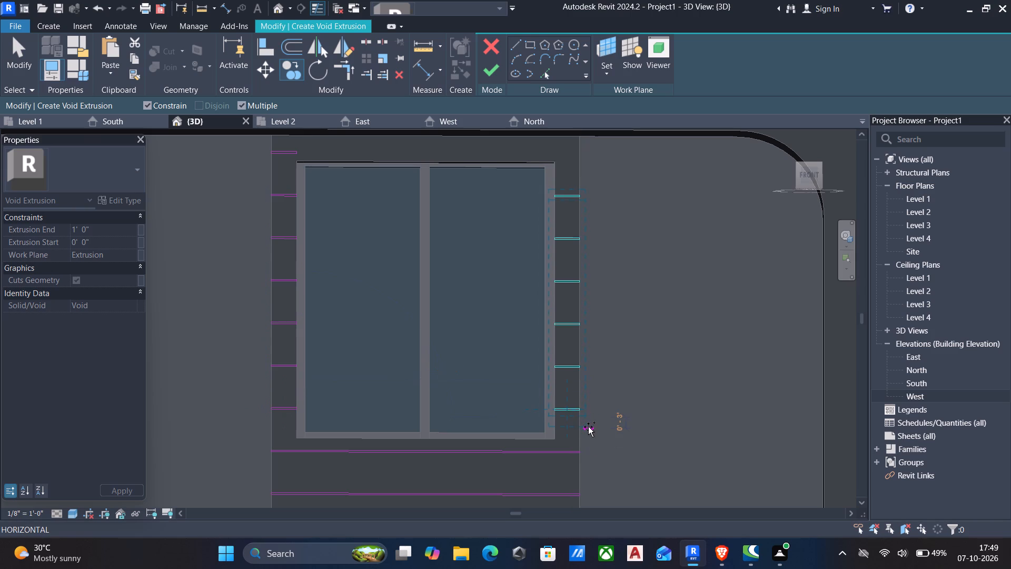
key("Escape")
Move the right end line of the groove above the window horizontally across to just inside the surround's outer right edge.
scroll(556, 203, "up", 5)
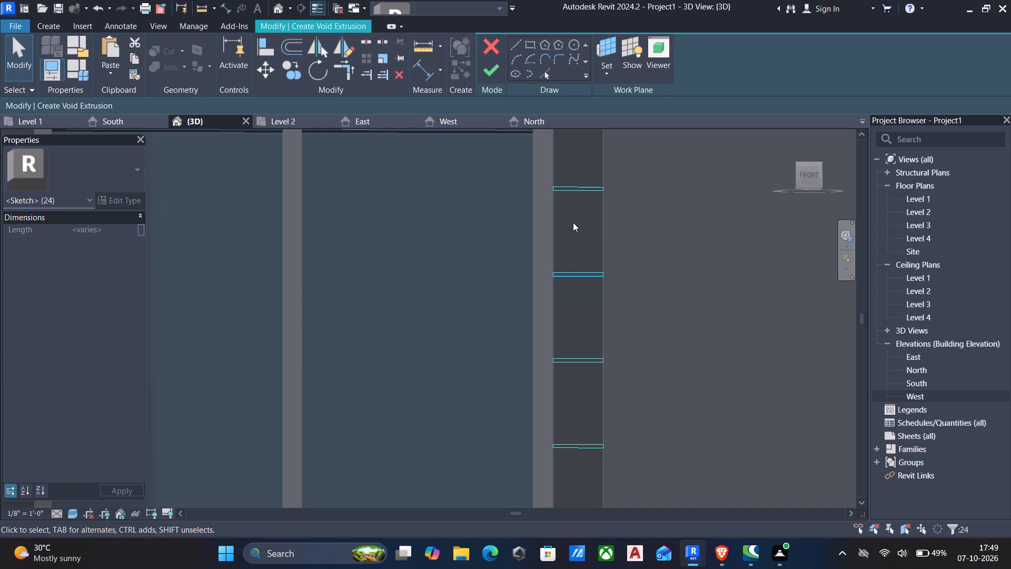
scroll(524, 235, "down", 4)
middle_click_drag(497, 254, 508, 291)
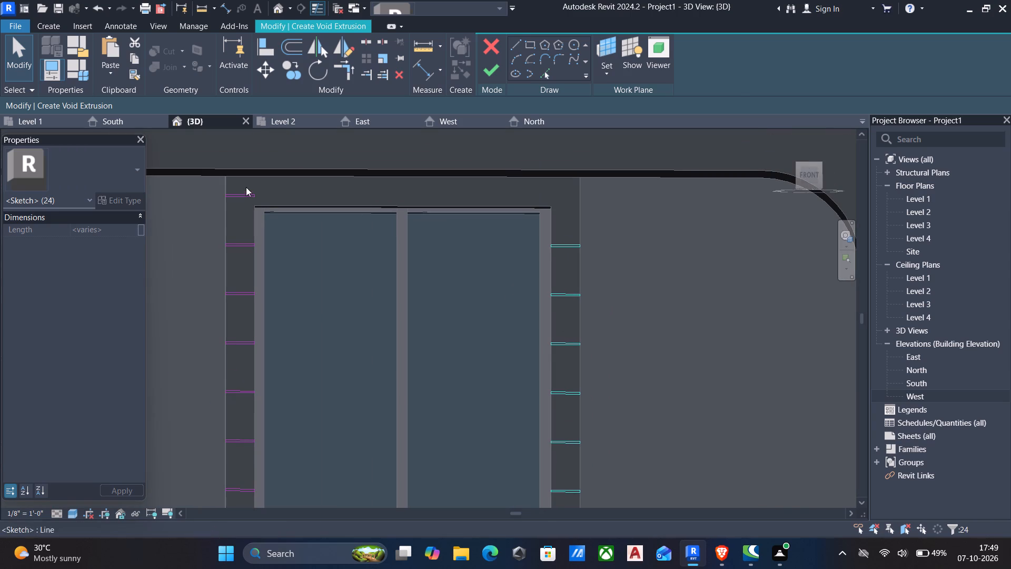
left_click_drag(246, 187, 270, 210)
key("m")
key("v")
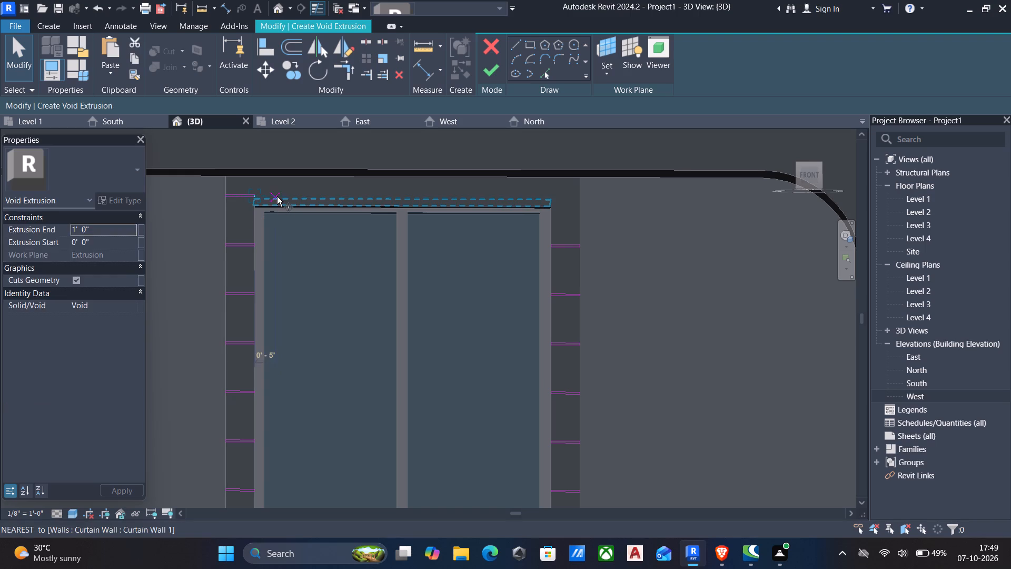
scroll(241, 200, "up", 15)
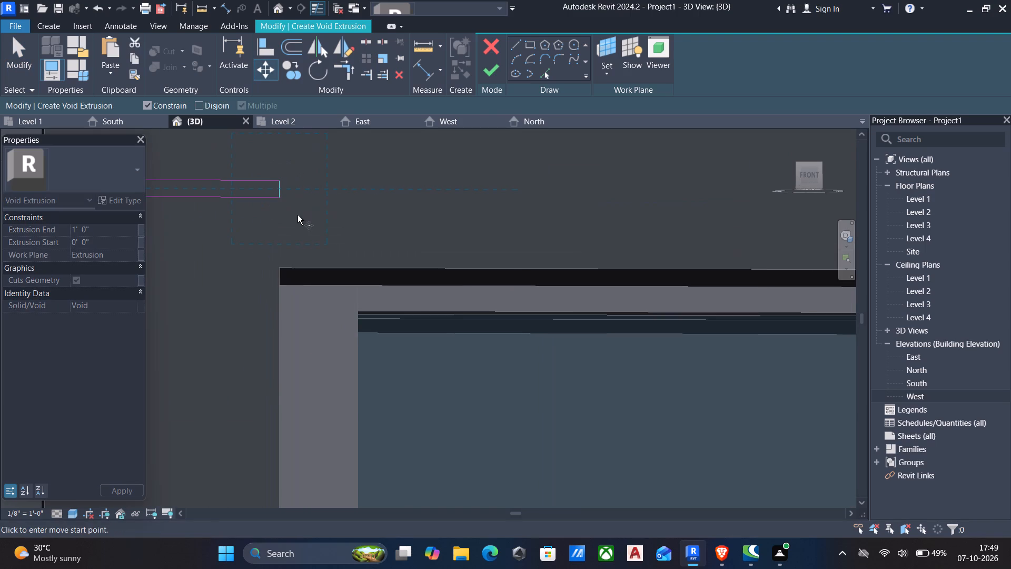
left_click_drag(284, 189, 319, 198)
scroll(375, 211, "down", 4)
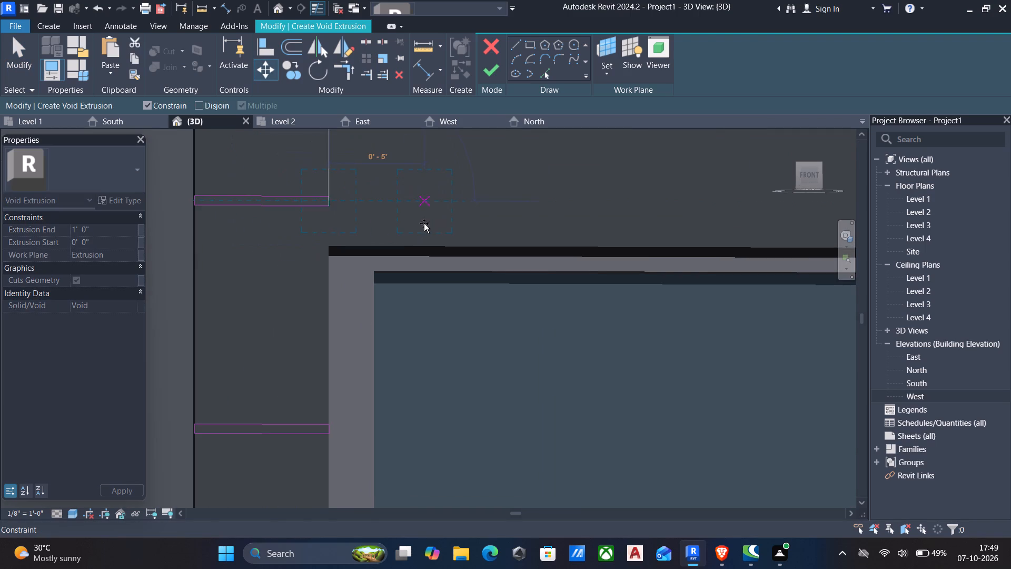
middle_click_drag(425, 223, 344, 233)
scroll(343, 233, "down", 4)
scroll(452, 230, "down", 1)
middle_click_drag(467, 233, 365, 242)
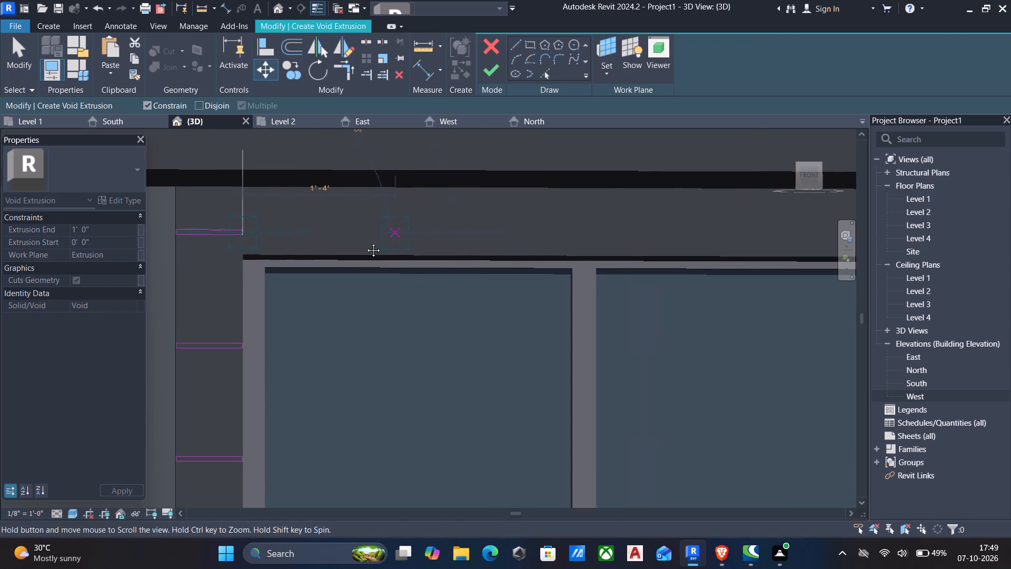
middle_click_drag(365, 242, 292, 241)
scroll(465, 240, "down", 2)
middle_click_drag(465, 241, 356, 268)
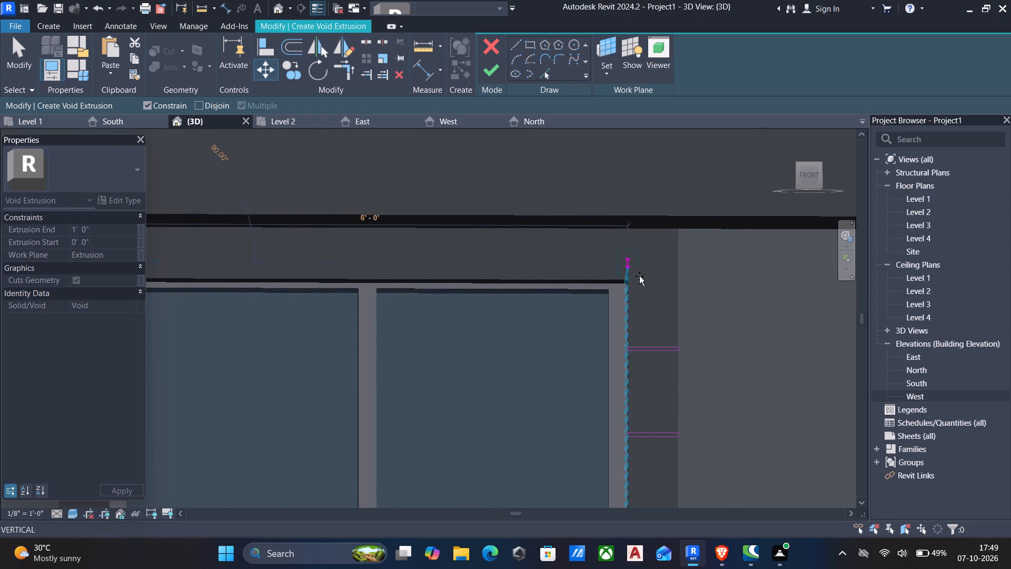
scroll(681, 286, "up", 4)
left_click(667, 246)
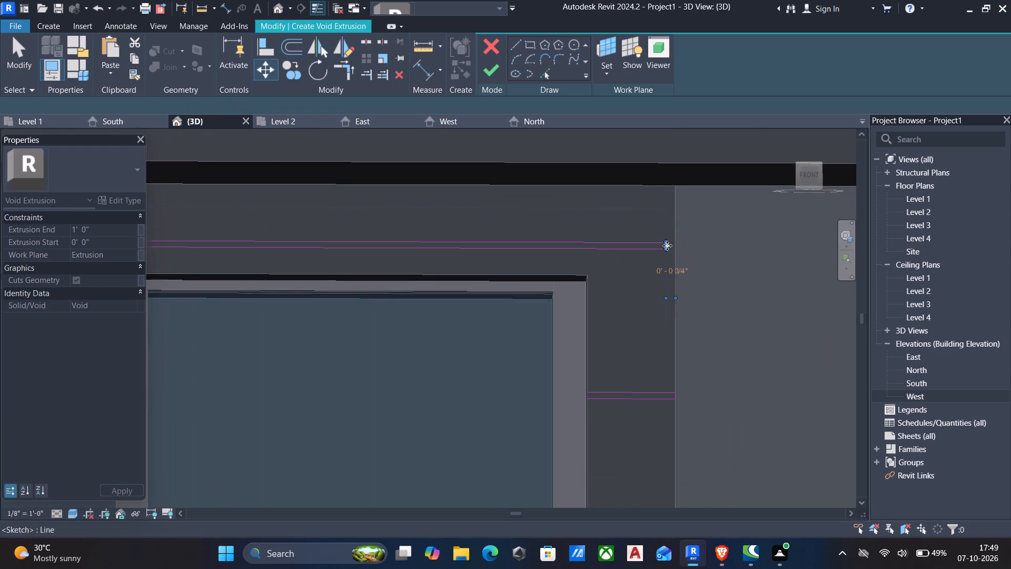
key("Escape")
key("Escape")
Nudge the top groove's end line two increments right toward the surround's outer right edge.
left_click_drag(649, 218, 697, 304)
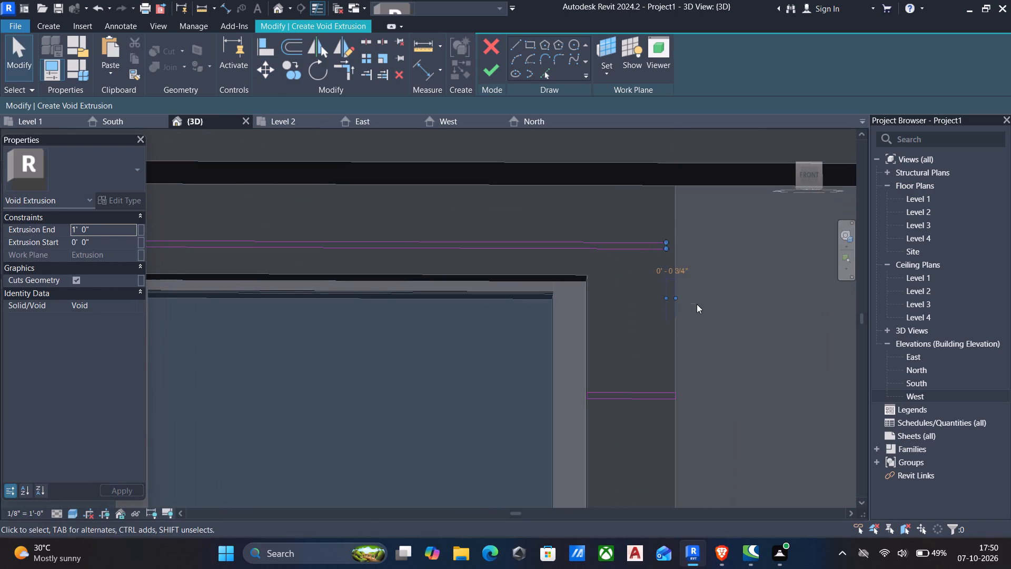
key("Right")
key("Right")
key("Escape")
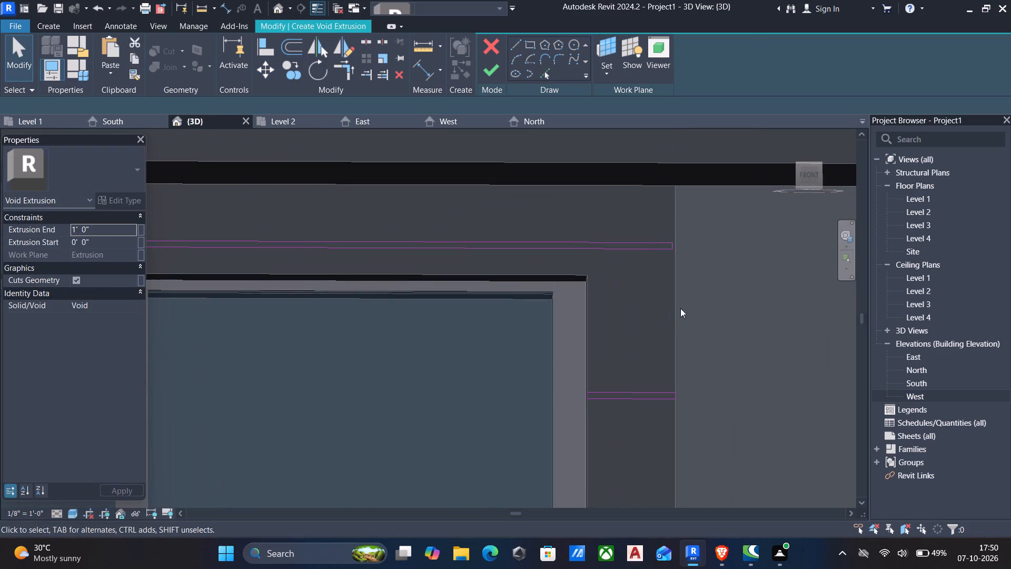
Finish the groove sketch and set the void extrusion's Extrusion End to 1".
scroll(679, 311, "down", 4)
middle_click_drag(675, 344, 679, 333)
scroll(638, 347, "down", 8)
middle_click_drag(540, 378, 544, 337)
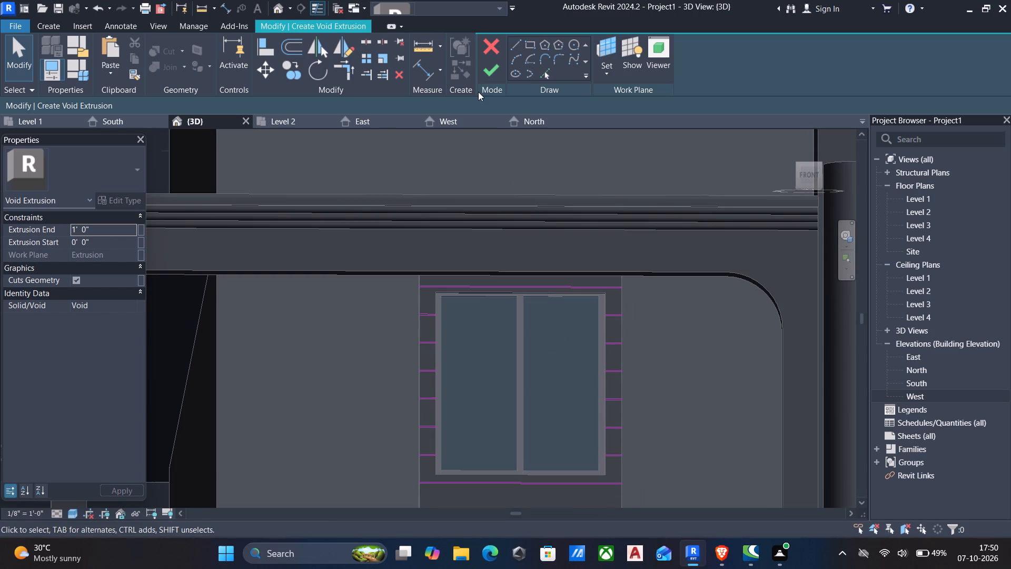
left_click(487, 76)
scroll(469, 236, "down", 4)
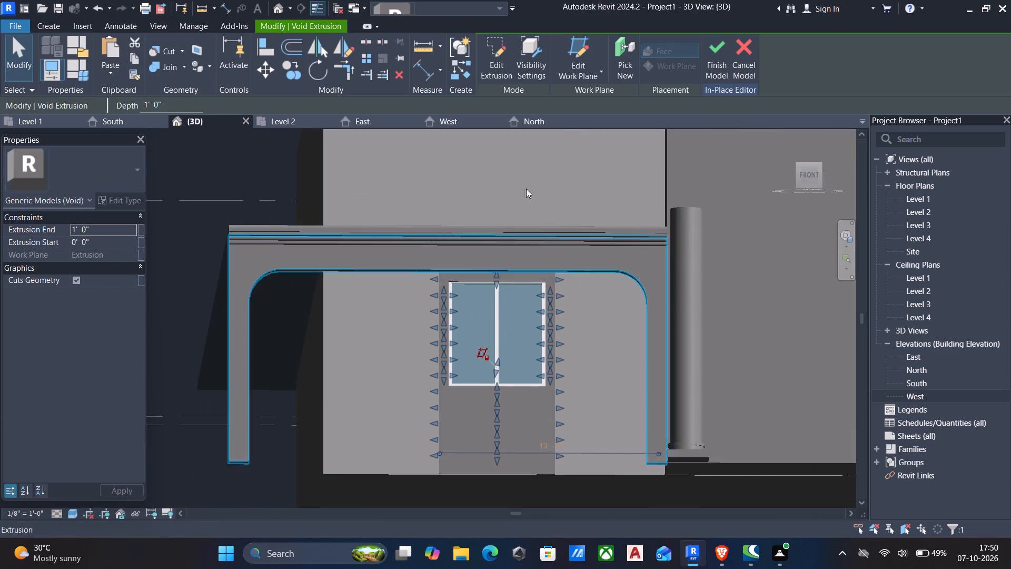
left_click(114, 233)
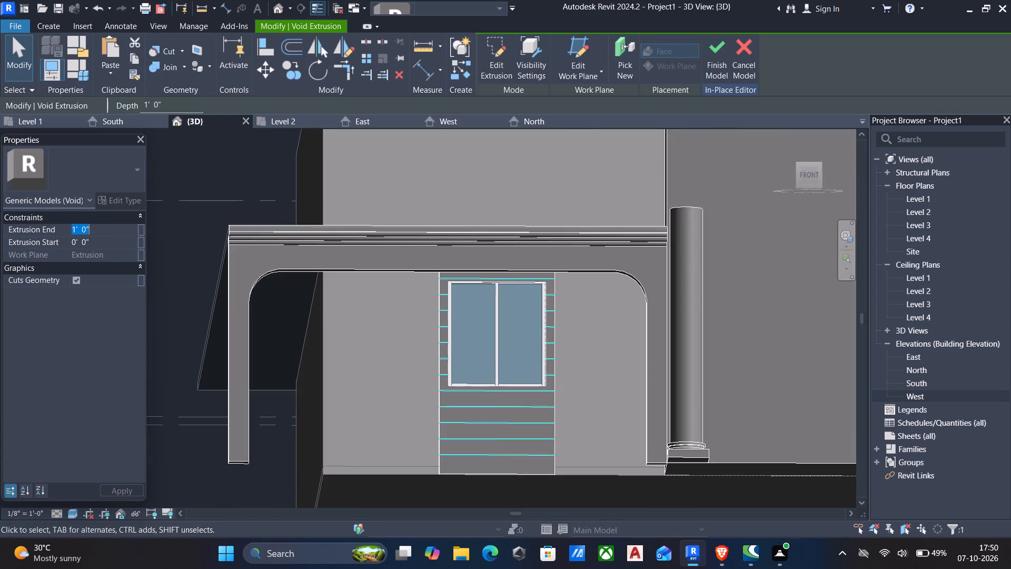
type("1\"")
key("Return")
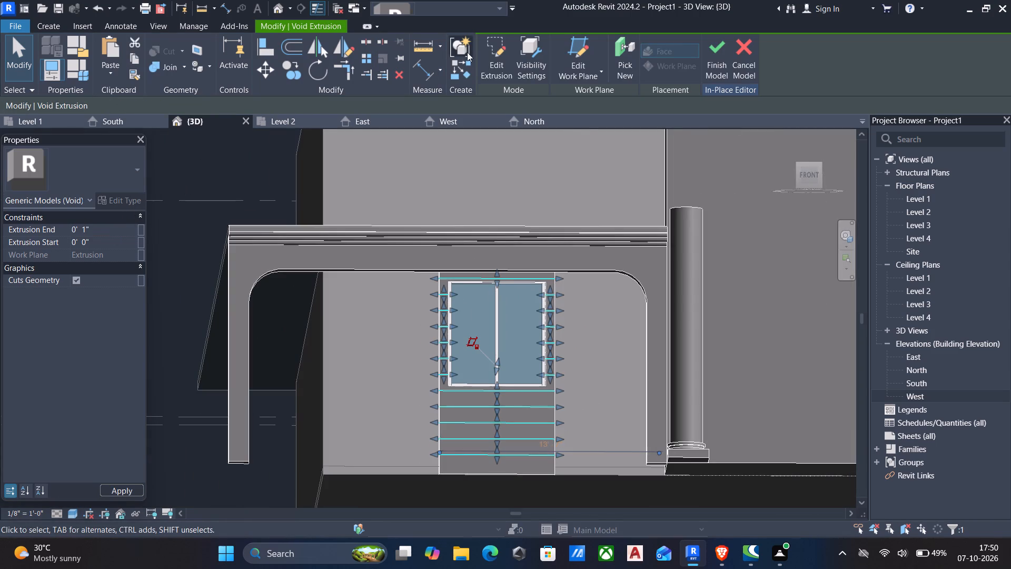
Finish the in-place model with the cut grooves and dismiss the save reminder without saving.
left_click(715, 45)
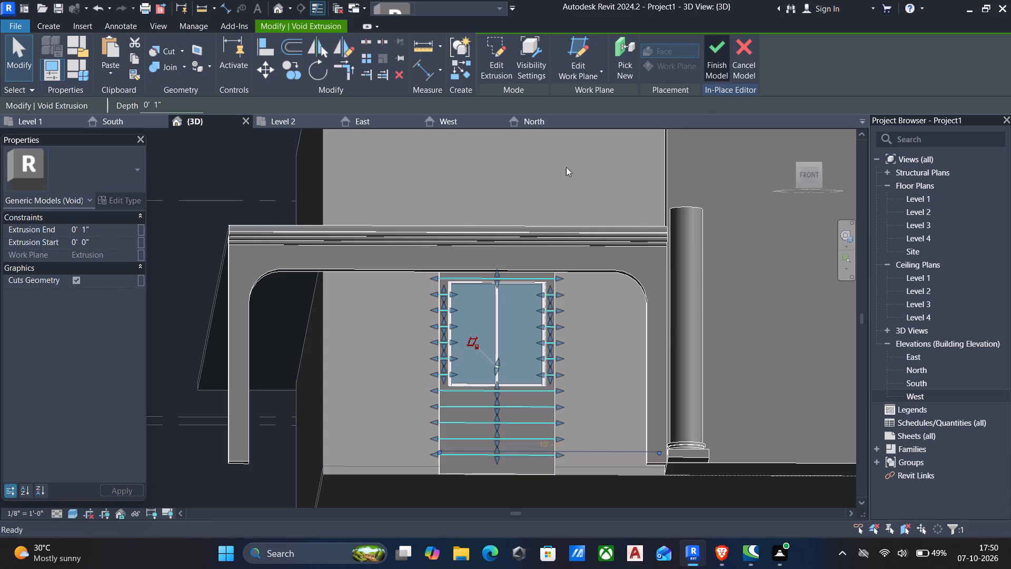
scroll(510, 247, "down", 3)
middle_click_drag(515, 264, 488, 288, "shift")
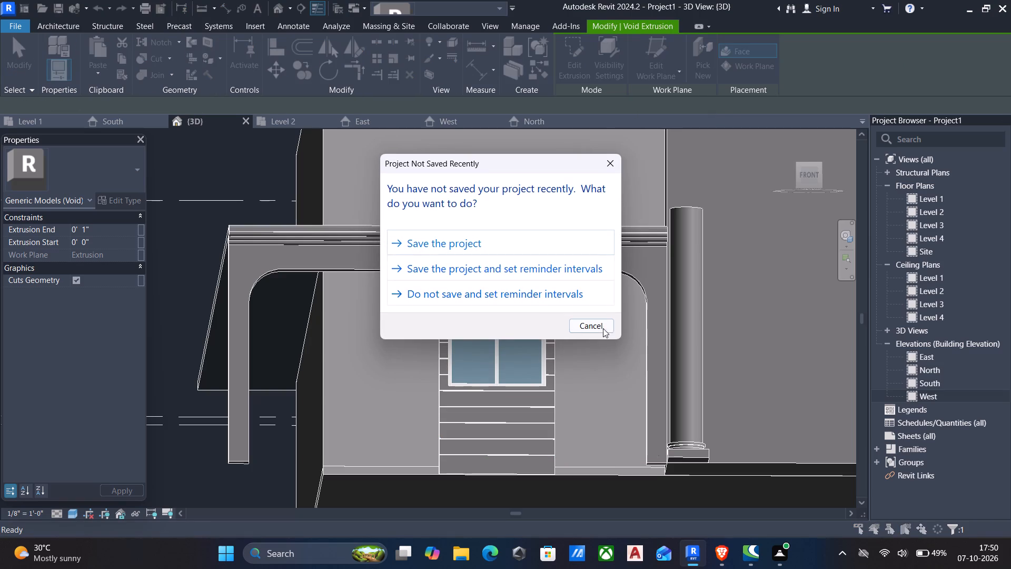
left_click(609, 321)
Reopen the in-place generic model containing the grooved window surround for editing.
scroll(609, 321, "down", 3)
middle_click_drag(609, 326, 540, 400, "shift")
middle_click_drag(536, 403, 552, 290)
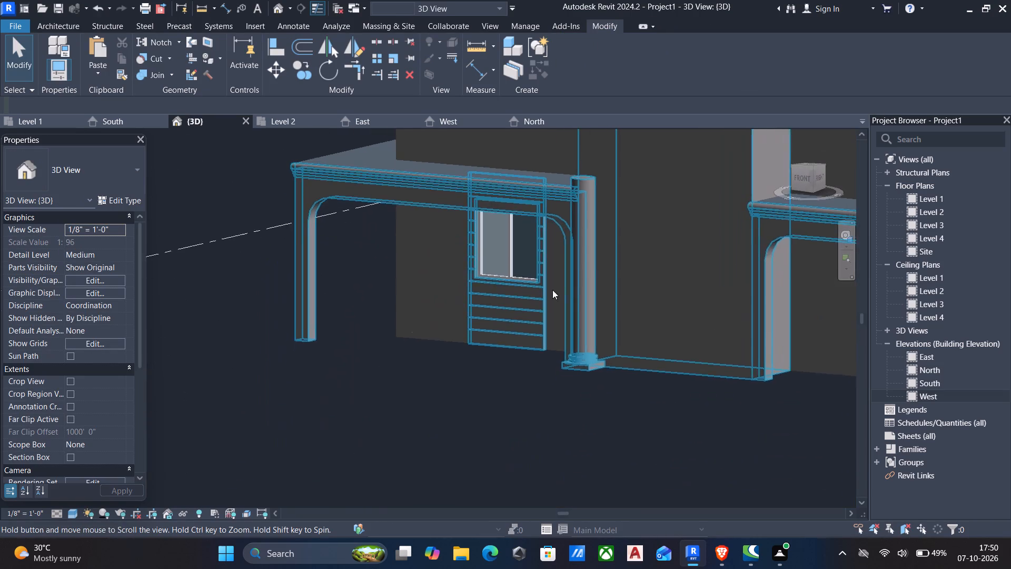
middle_click_drag(552, 290, 570, 288)
scroll(460, 308, "up", 4)
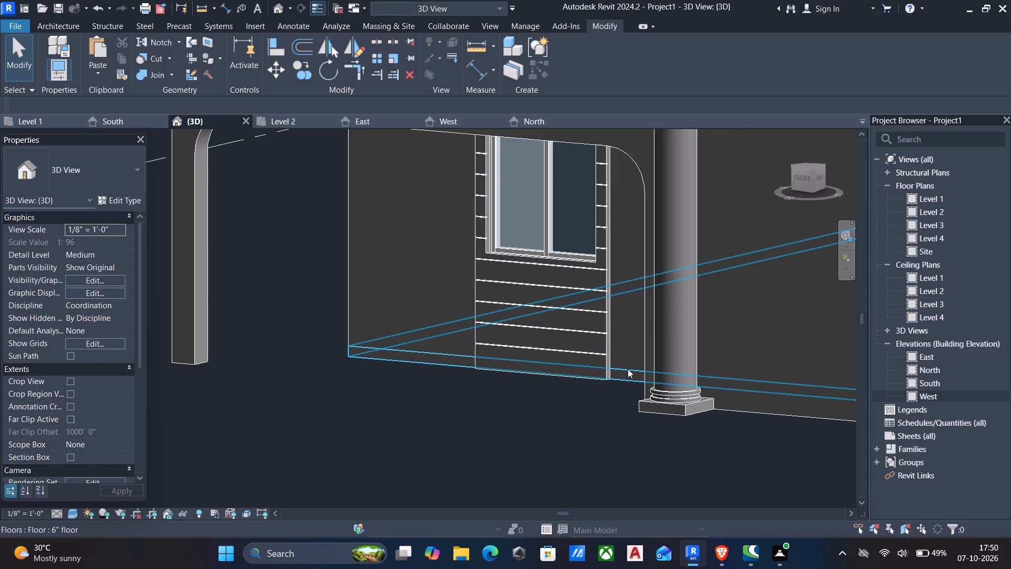
left_click(608, 365)
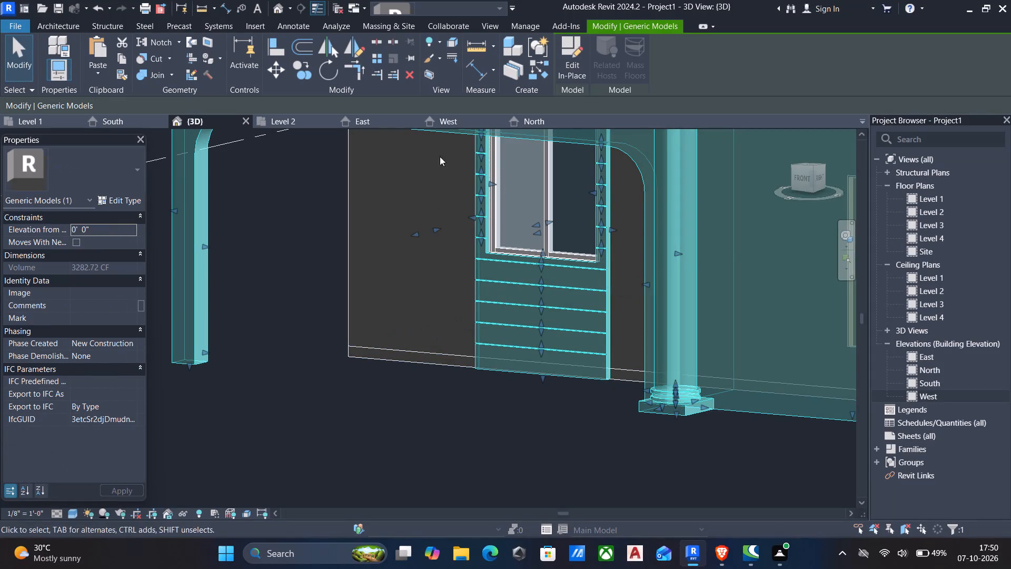
left_click(577, 57)
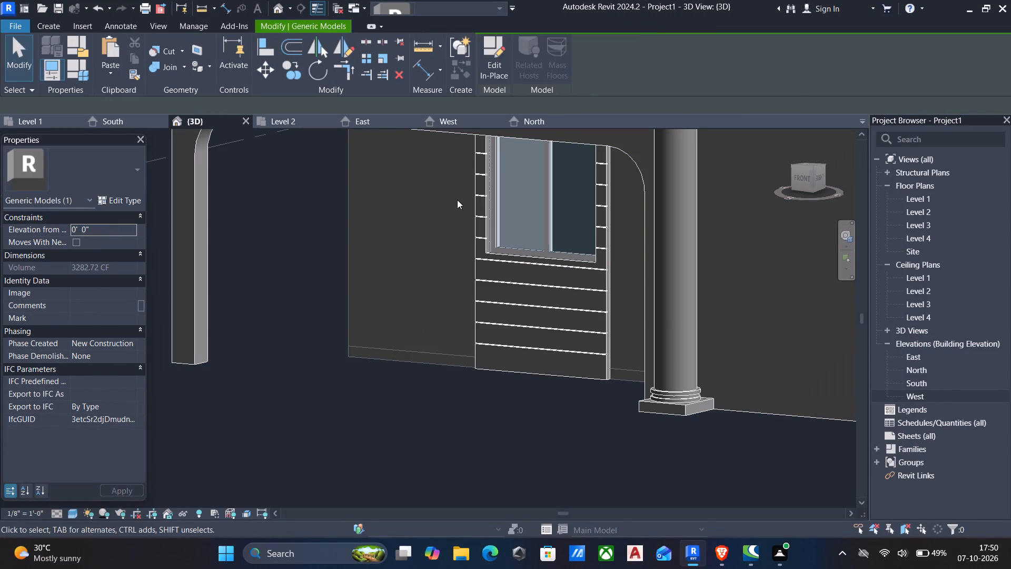
Create a new material named "ash colour window" for the window surround extrusion.
left_click(546, 375)
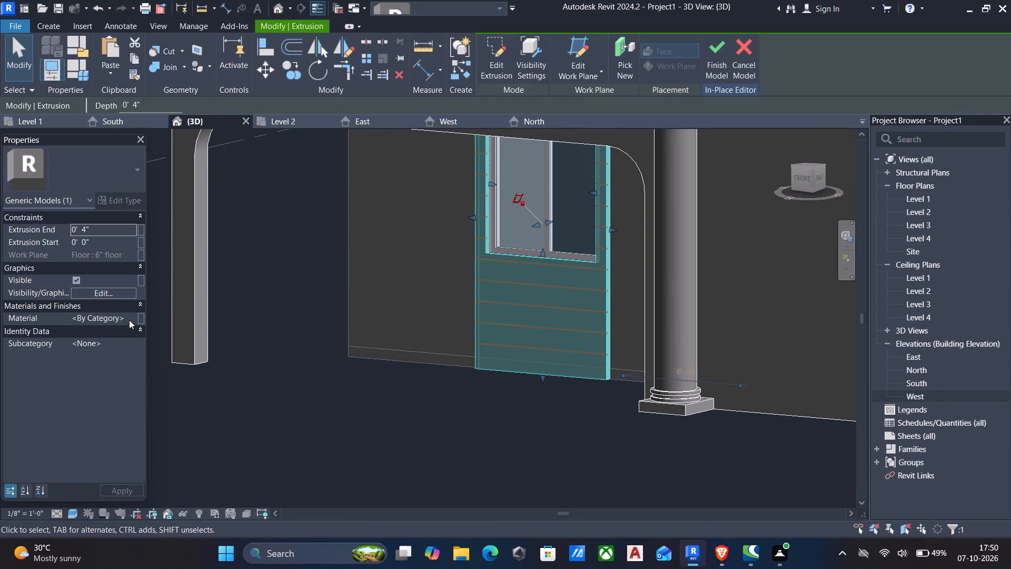
left_click(129, 320)
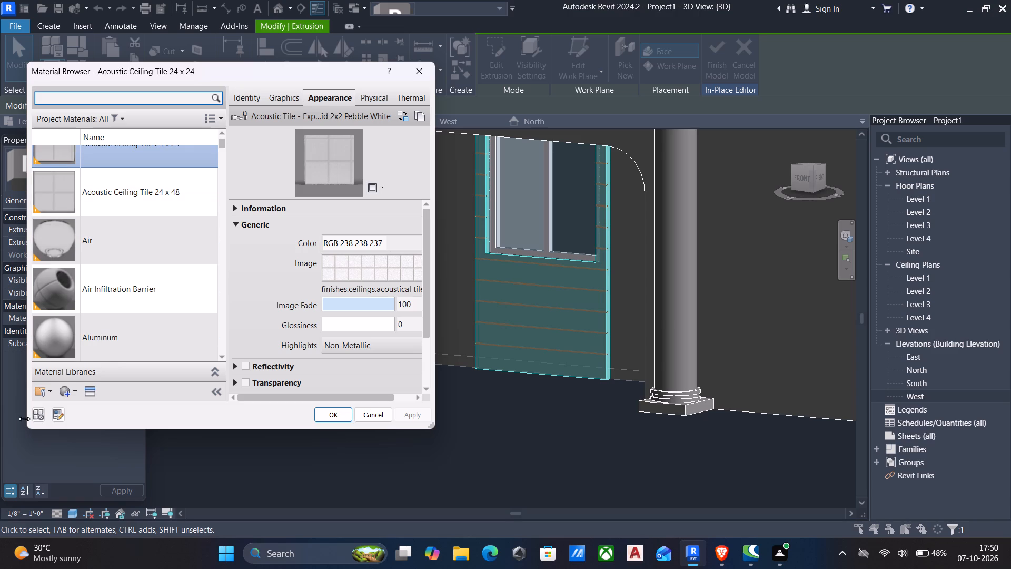
left_click(62, 393)
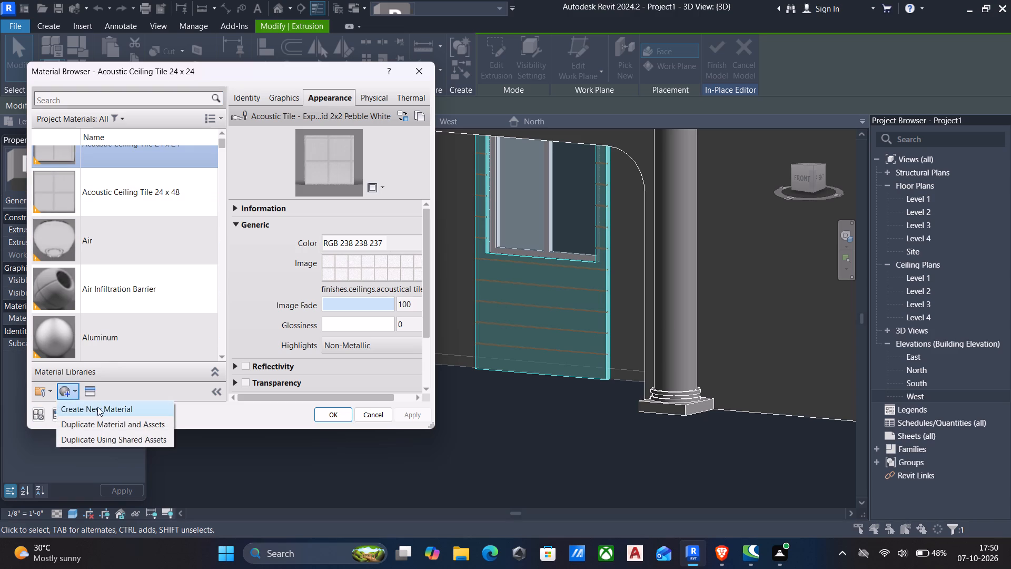
left_click(97, 407)
left_click(245, 95)
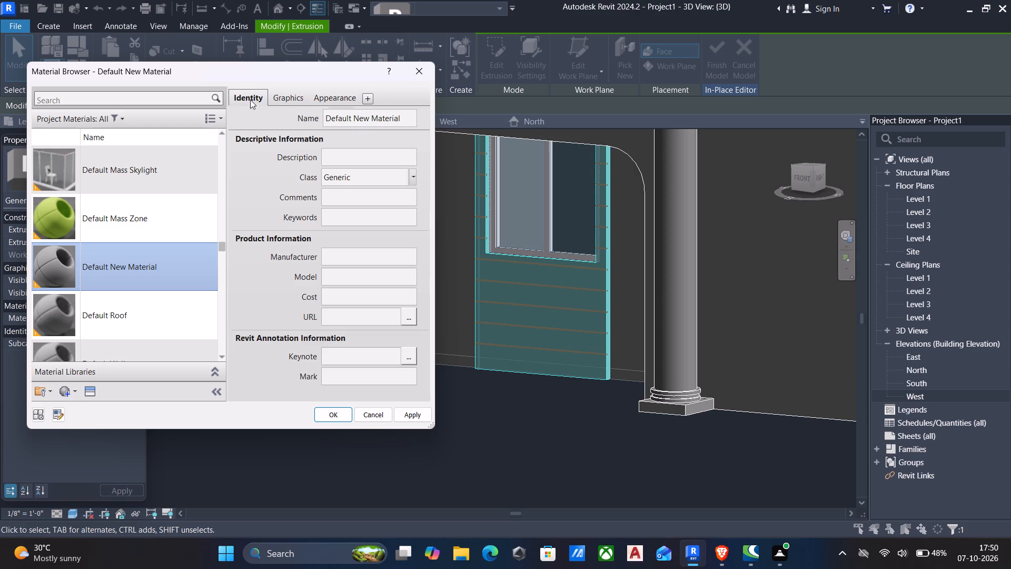
left_click(408, 121)
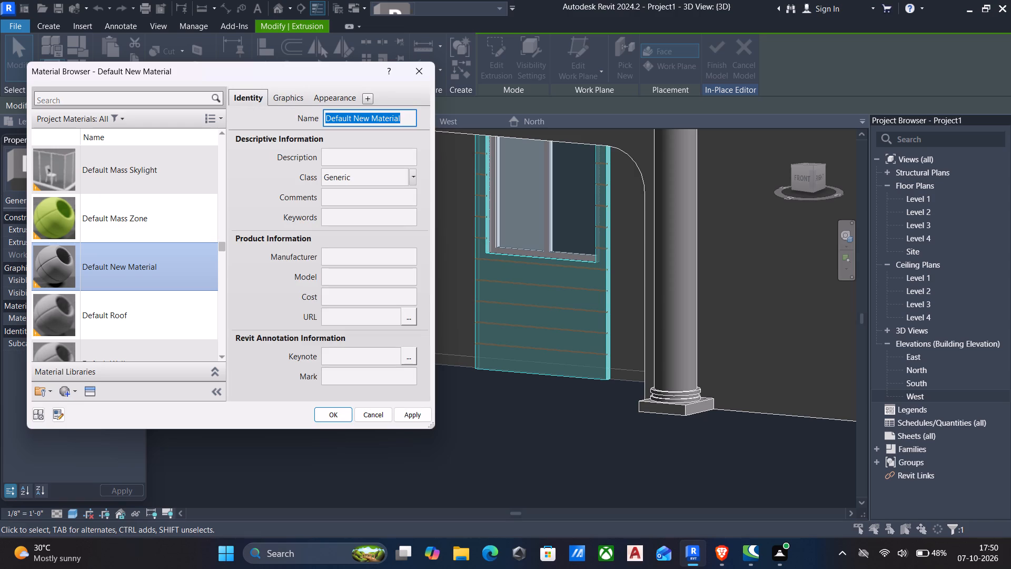
key("BackSpace")
type("ash")
key("space")
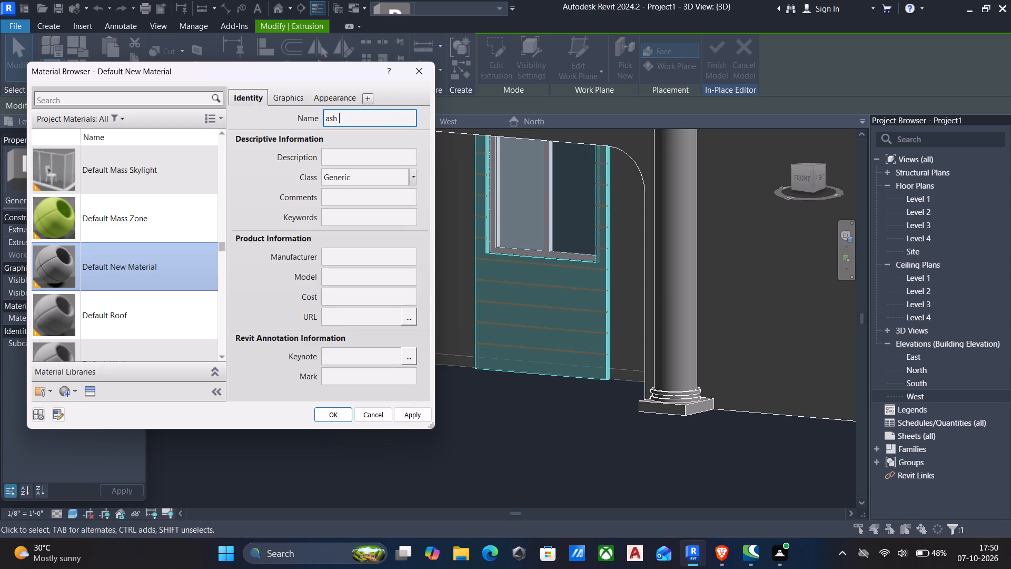
type("coloue")
key("BackSpace")
key("r")
key("space")
type("win")
type("dow")
left_click(414, 417)
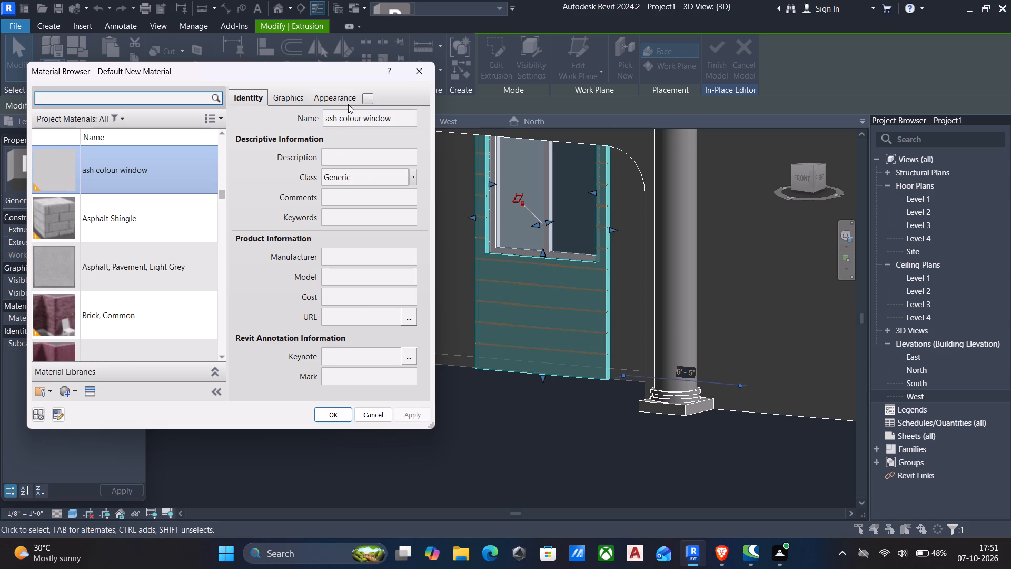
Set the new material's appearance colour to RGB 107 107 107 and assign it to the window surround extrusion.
left_click(343, 97)
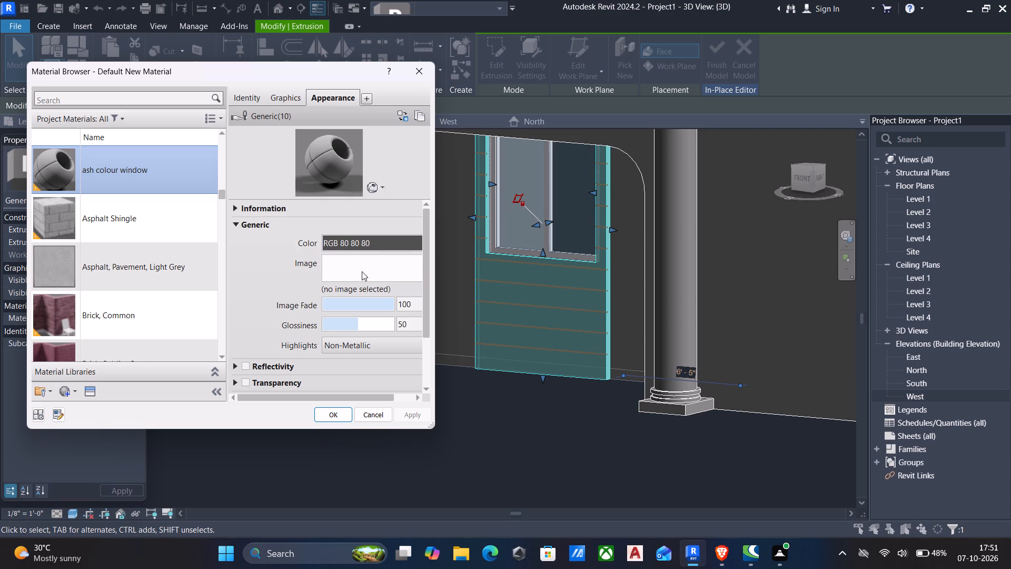
left_click(379, 245)
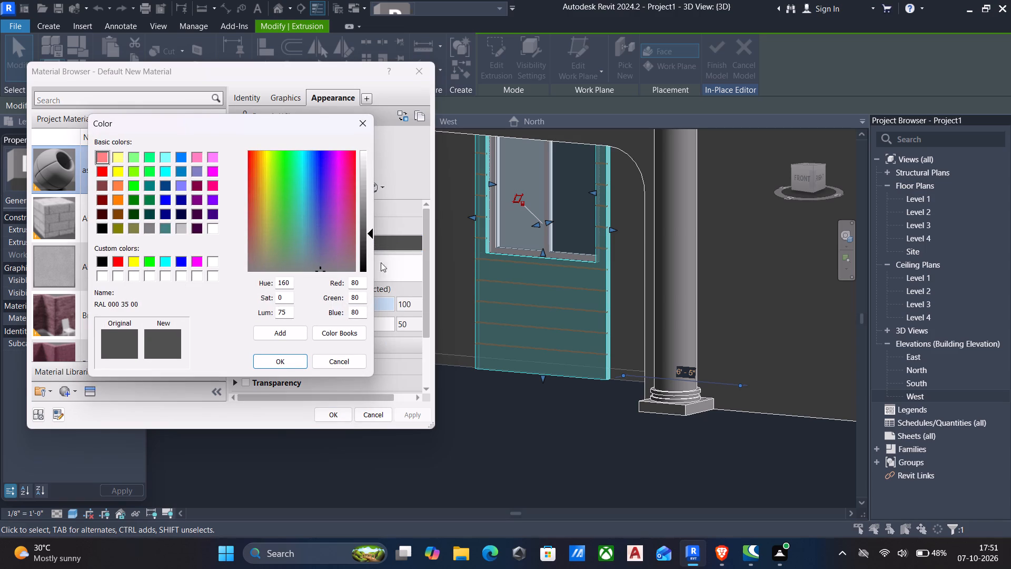
left_click(365, 221)
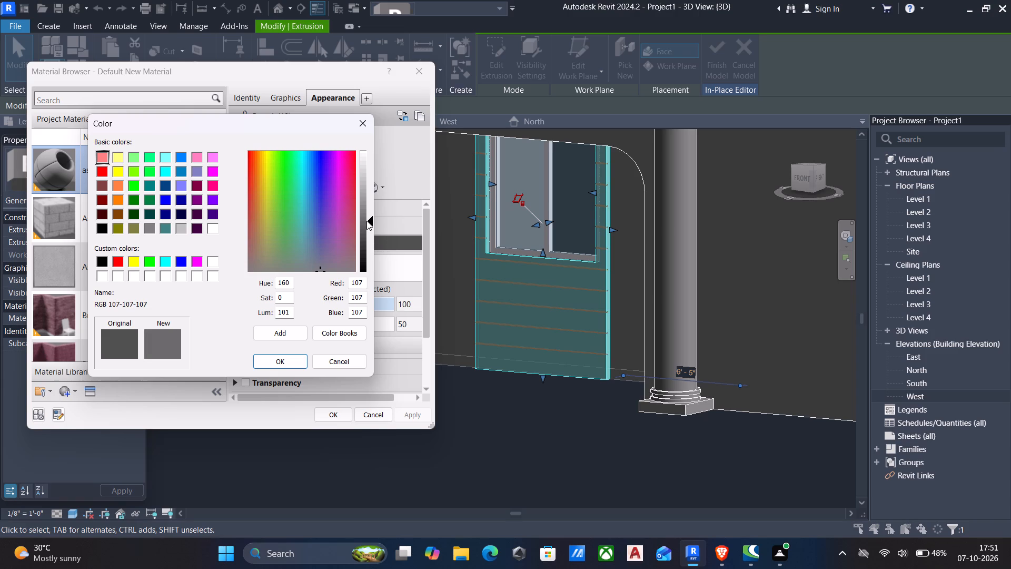
left_click(293, 362)
left_click(411, 419)
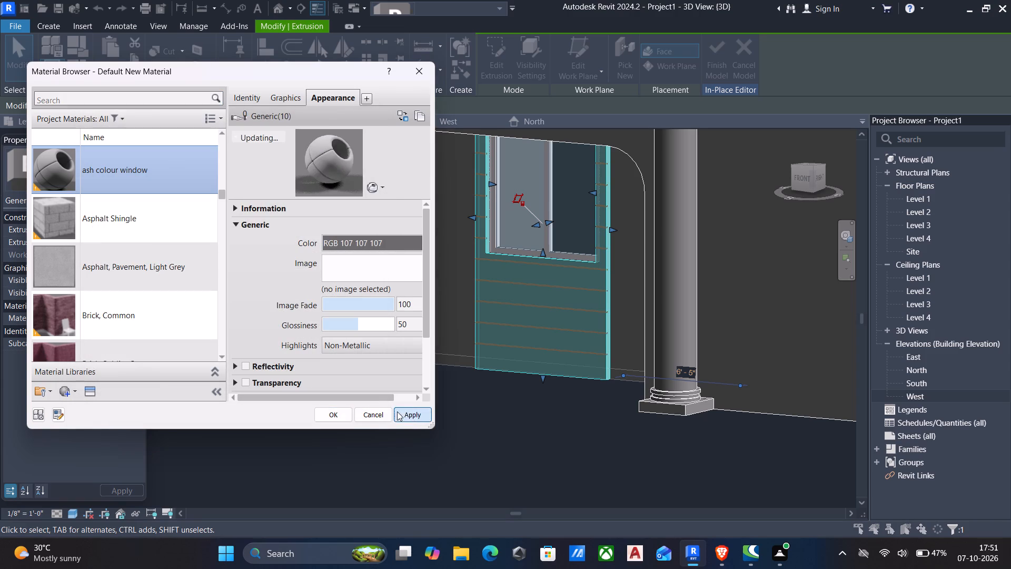
left_click(331, 417)
key("Escape")
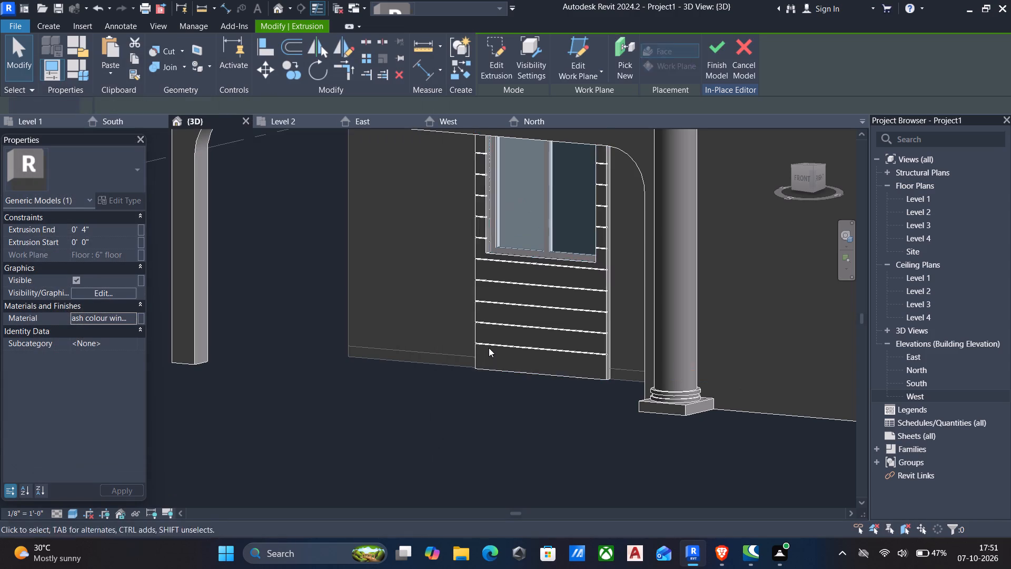
Finish the in-place model containing the ash-coloured window surround.
scroll(473, 361, "down", 4)
left_click(484, 45)
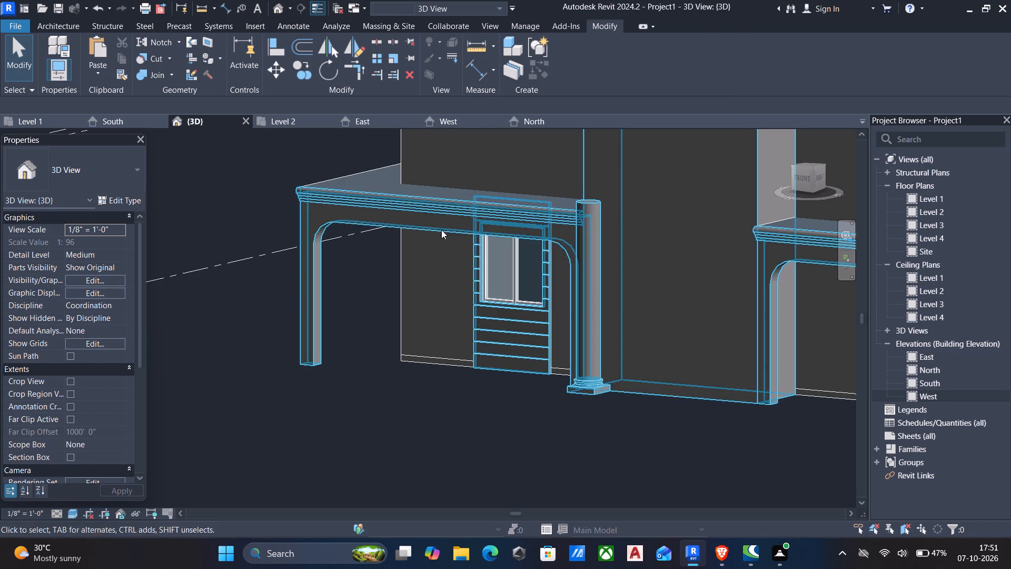
Switch the 3D view to a realistic visual style and inspect the front window surround.
left_click(76, 513)
left_click(98, 495)
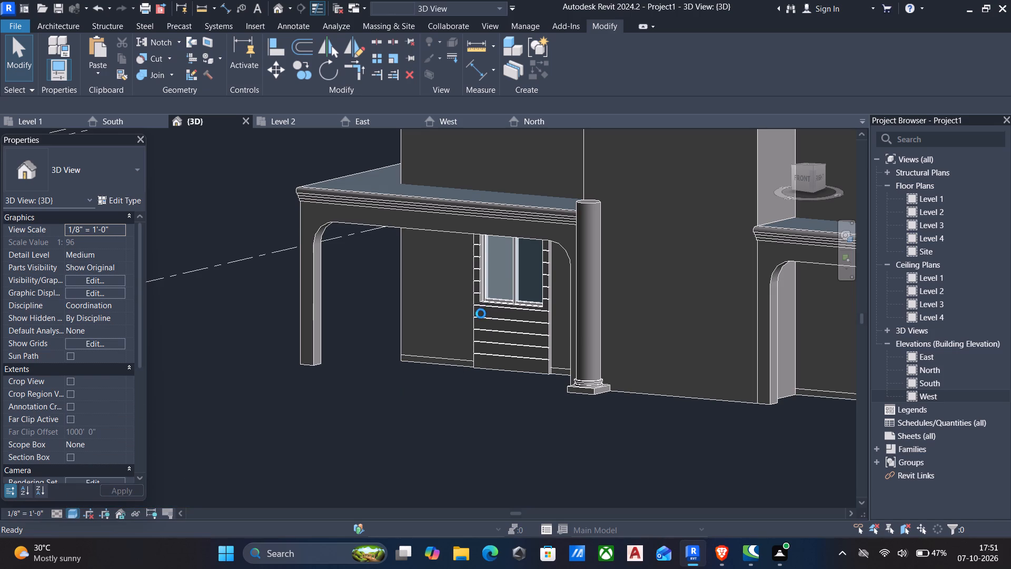
scroll(487, 315, "up", 5)
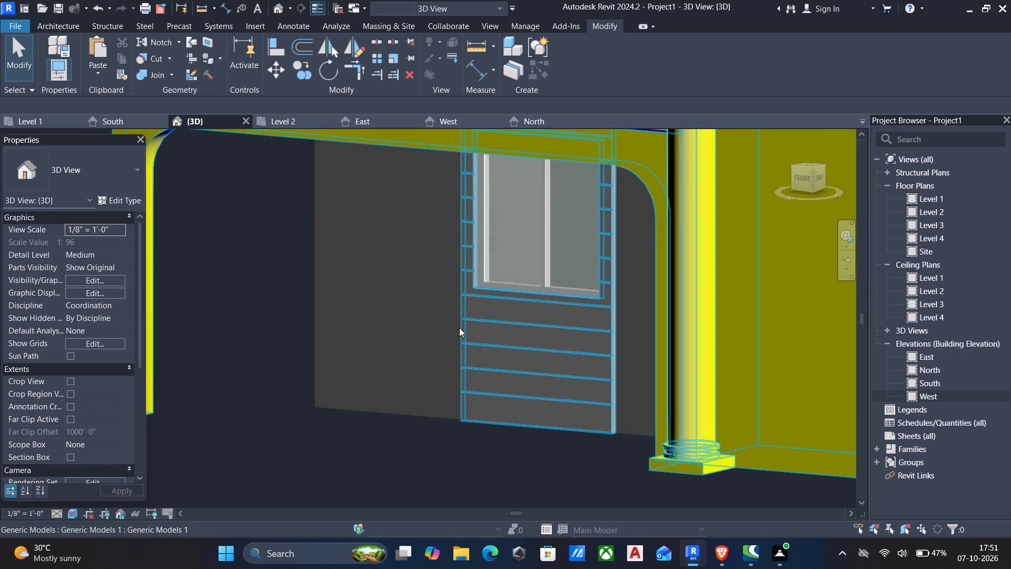
scroll(457, 329, "down", 4)
middle_click_drag(457, 331, 493, 336, "shift")
scroll(467, 337, "down", 1, "shift")
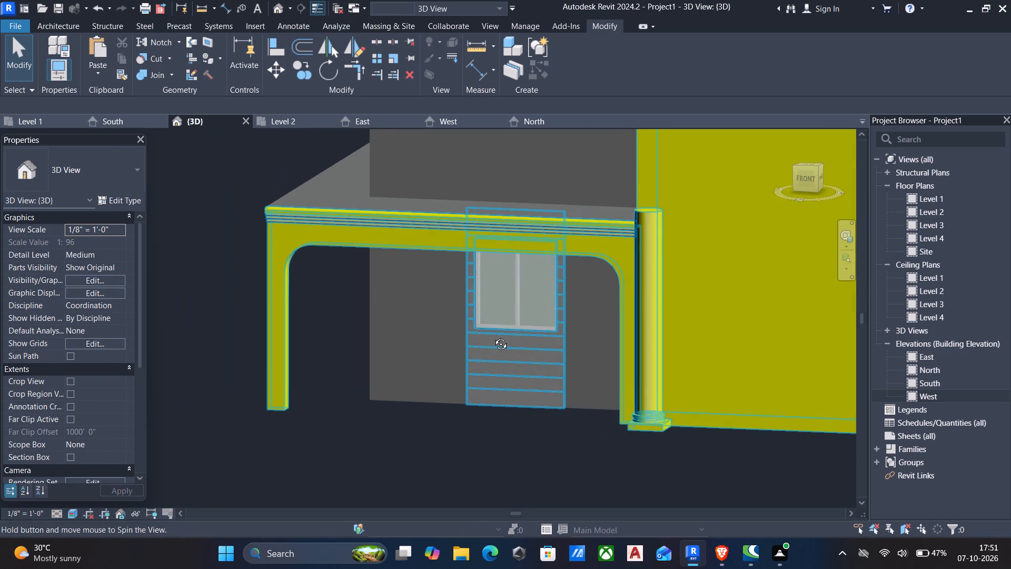
middle_click_drag(493, 336, 512, 320, "shift")
scroll(512, 319, "up", 5)
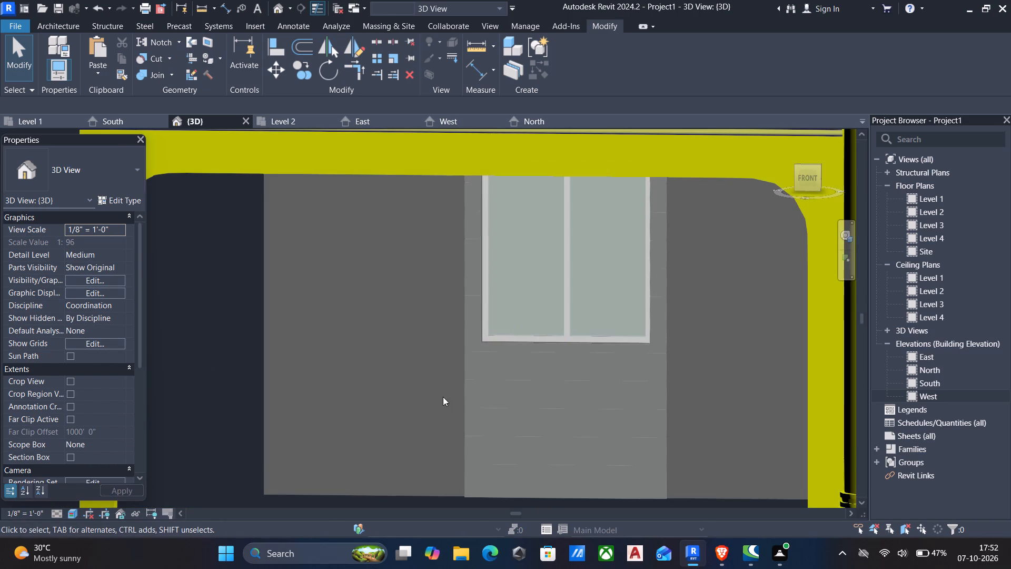
Reopen the in-place generic model containing the window surround for editing.
left_click(462, 384)
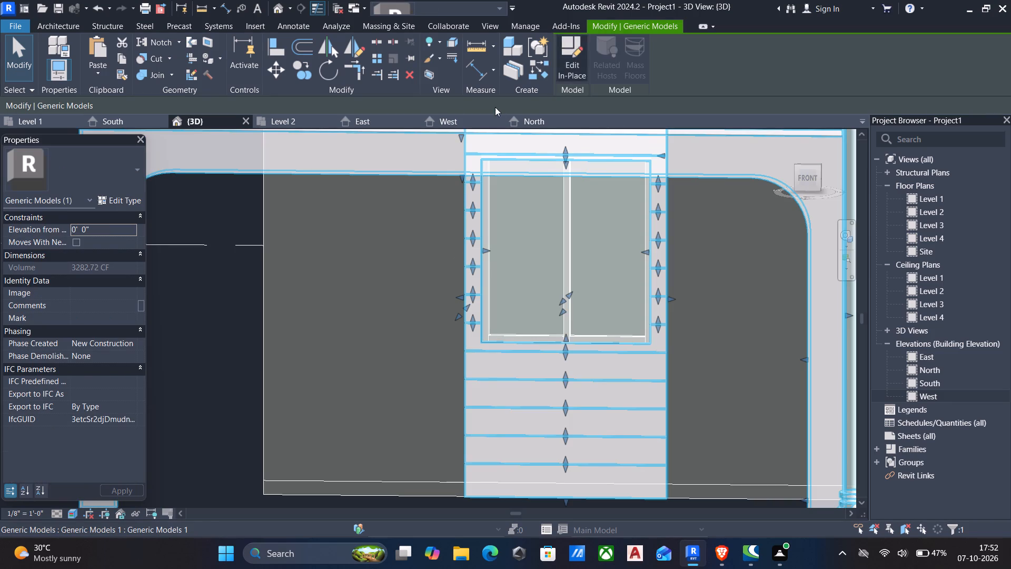
left_click(564, 56)
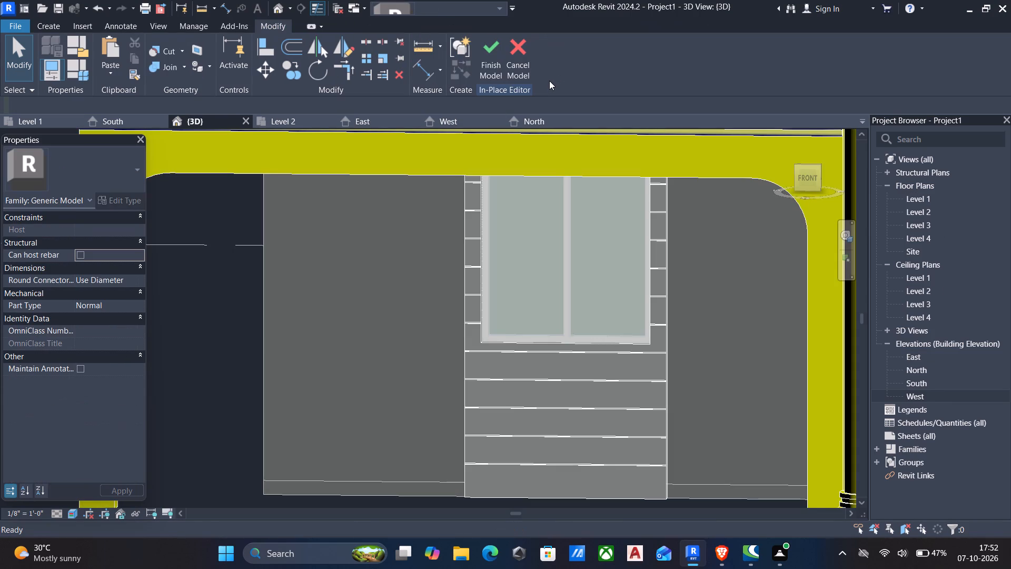
Open the surround extrusion's "ash colour window" material and start choosing an image file for its appearance.
scroll(362, 280, "down", 5)
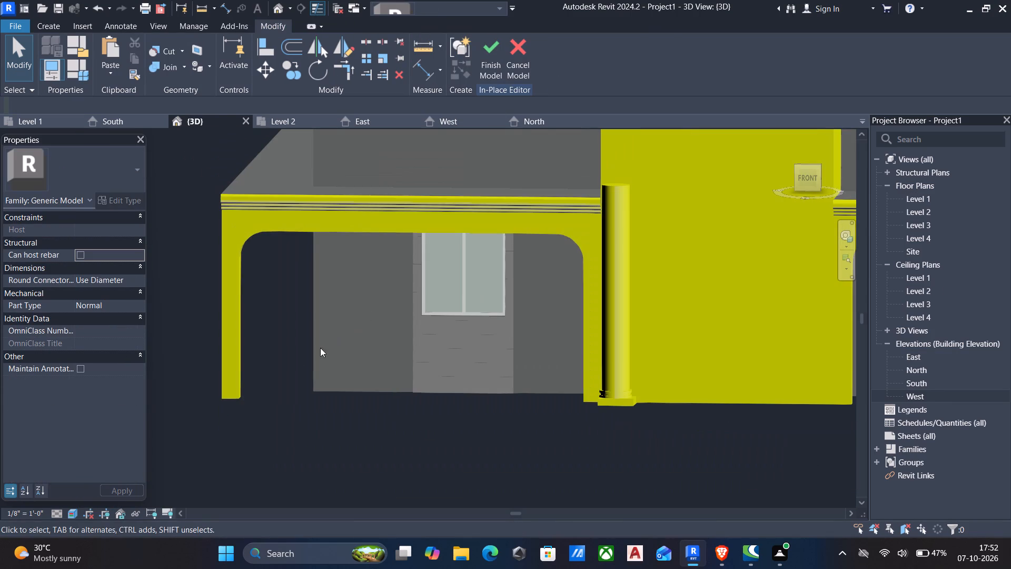
left_click(420, 311)
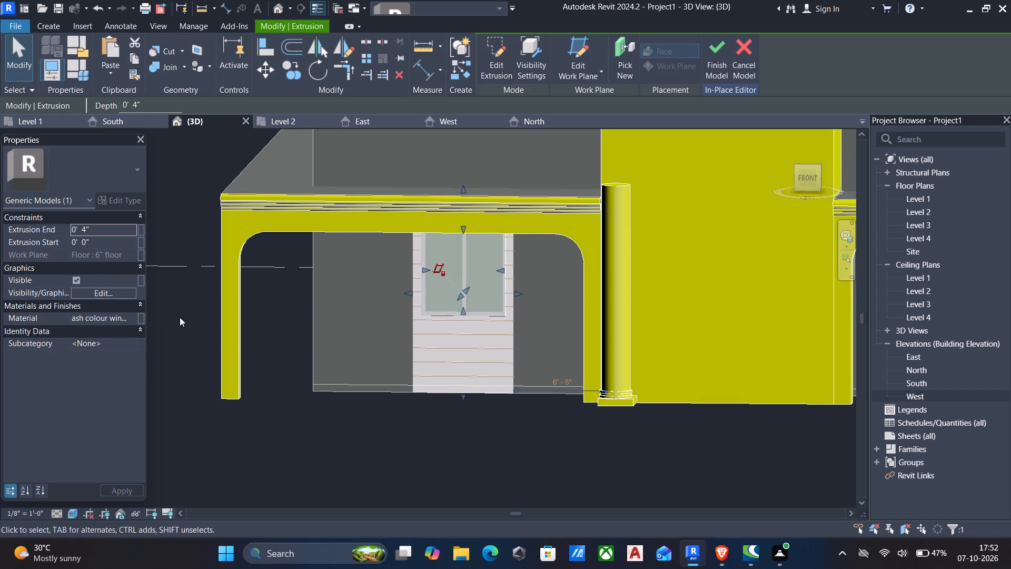
left_click(132, 315)
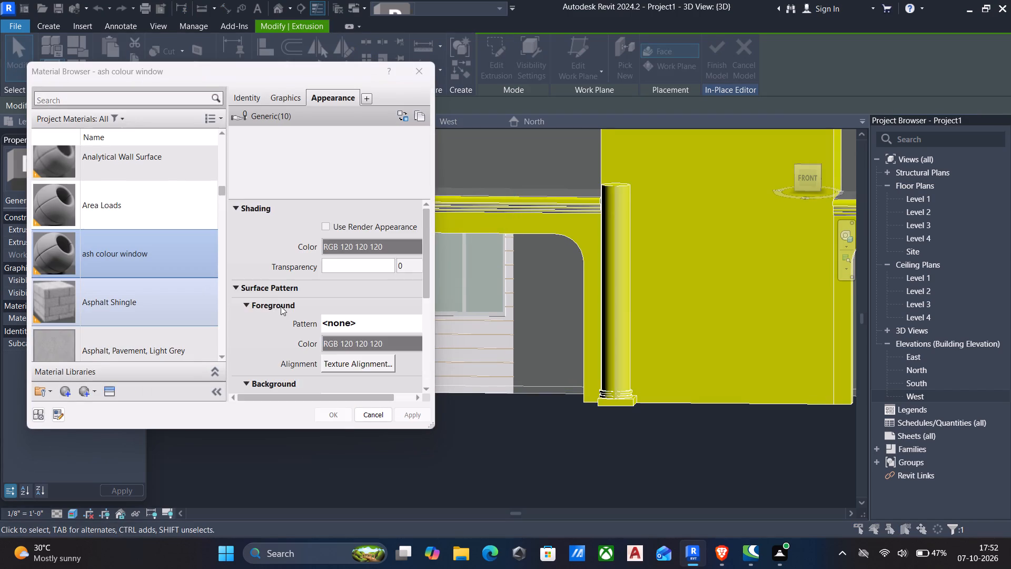
left_click(360, 267)
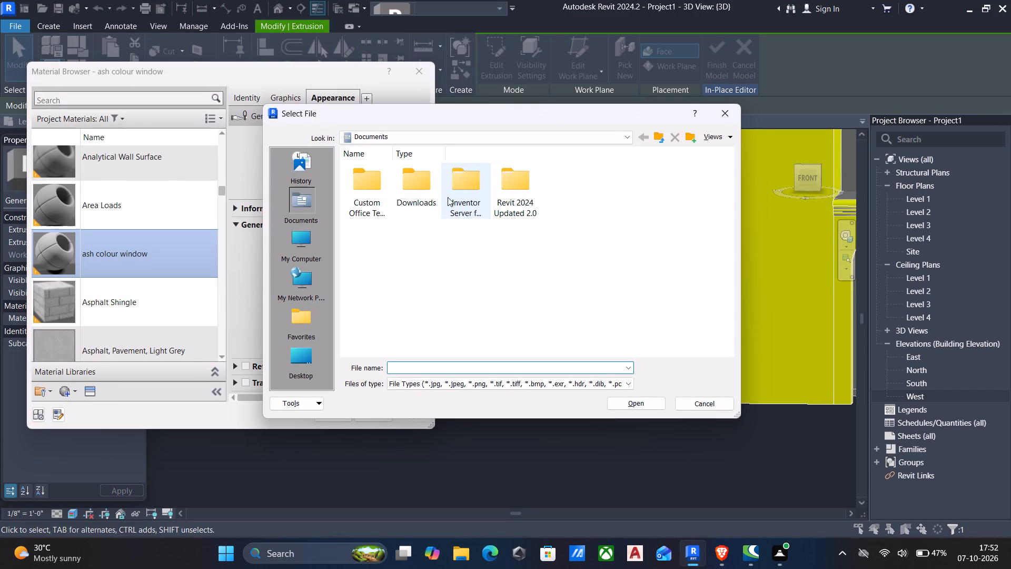
Search the C: drive's user folders, down to AppData's Local folder, for an appearance image.
left_click(399, 140)
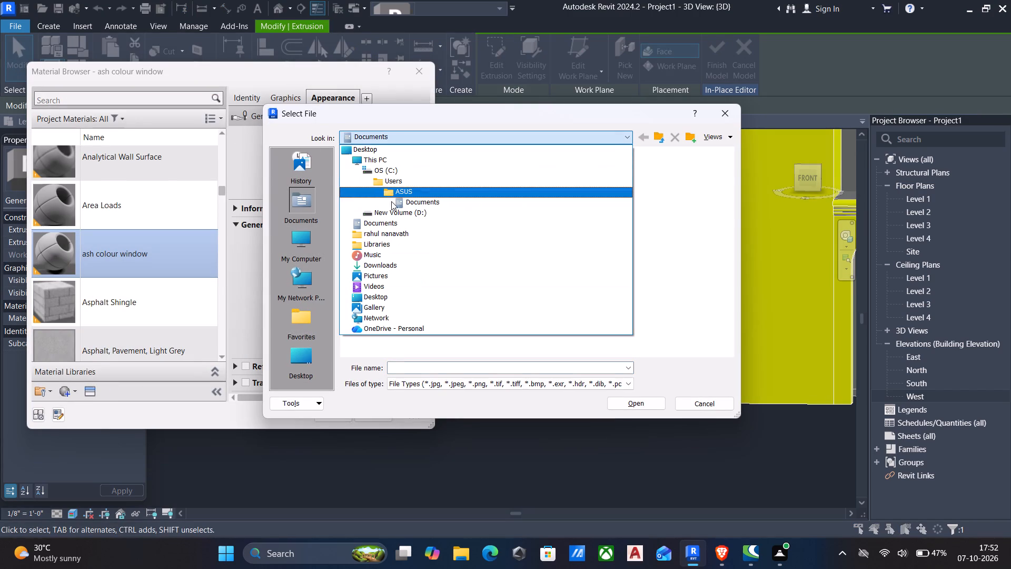
left_click(373, 162)
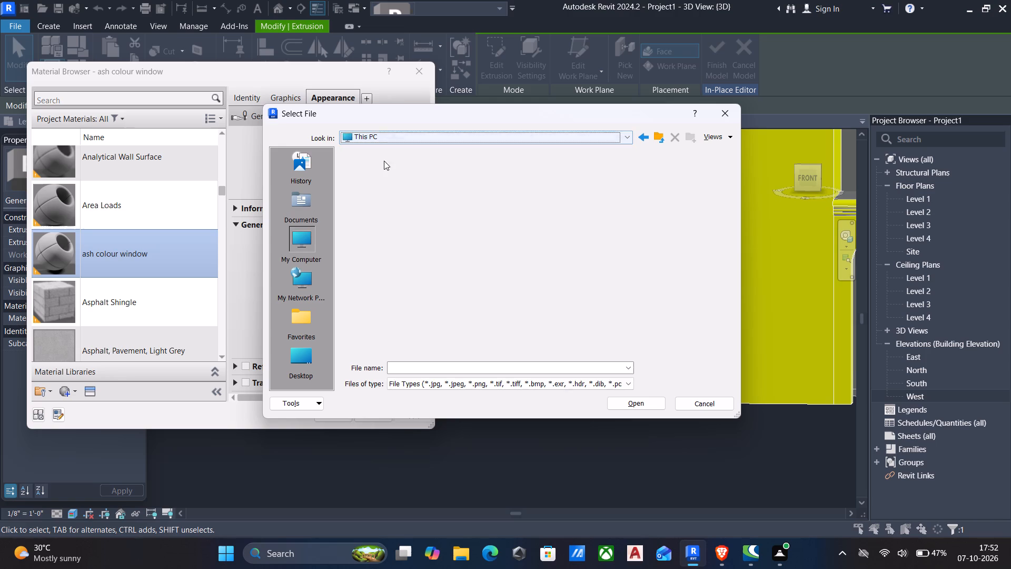
double_click(369, 194)
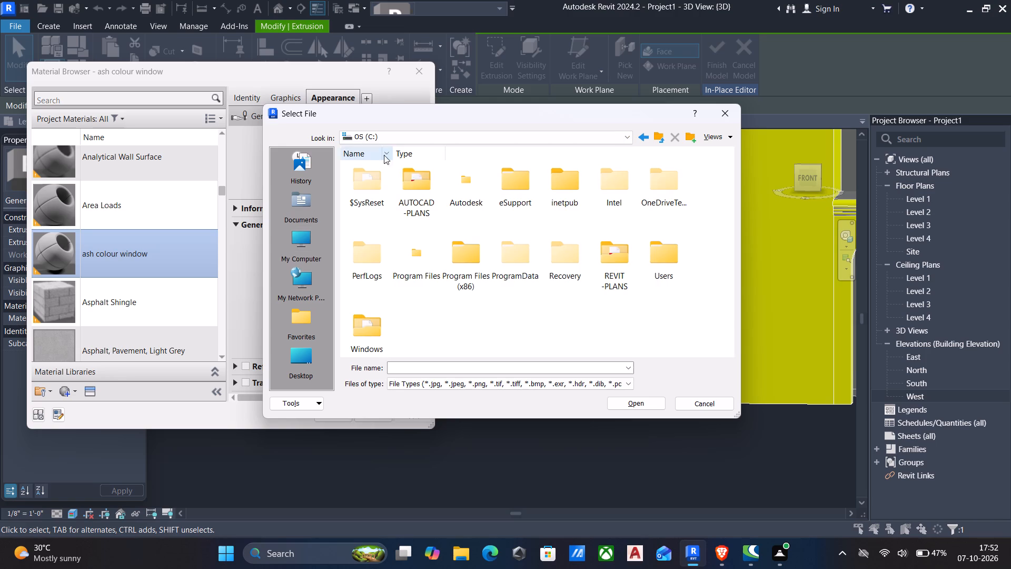
double_click(653, 248)
triple_click(375, 180)
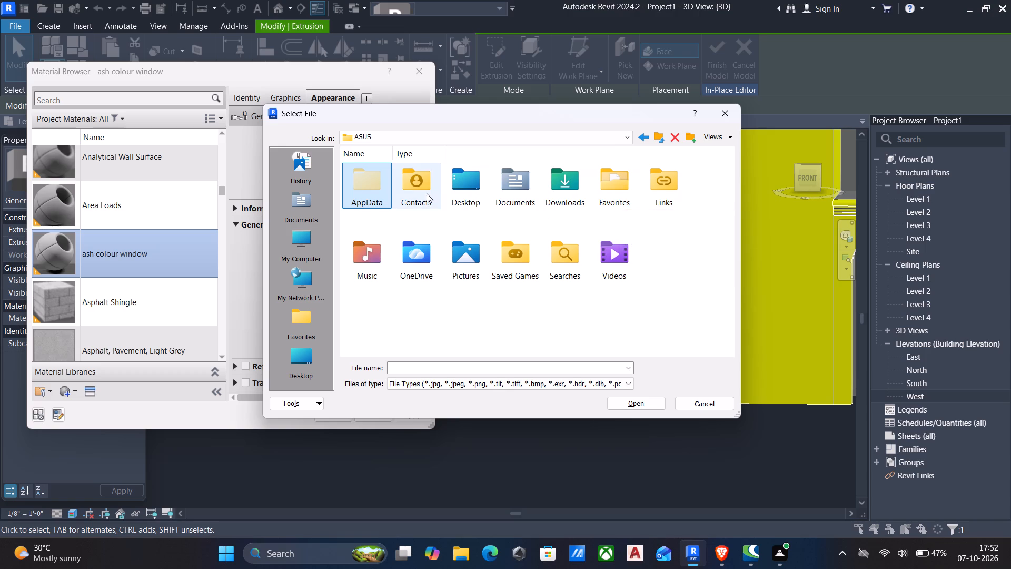
double_click(379, 190)
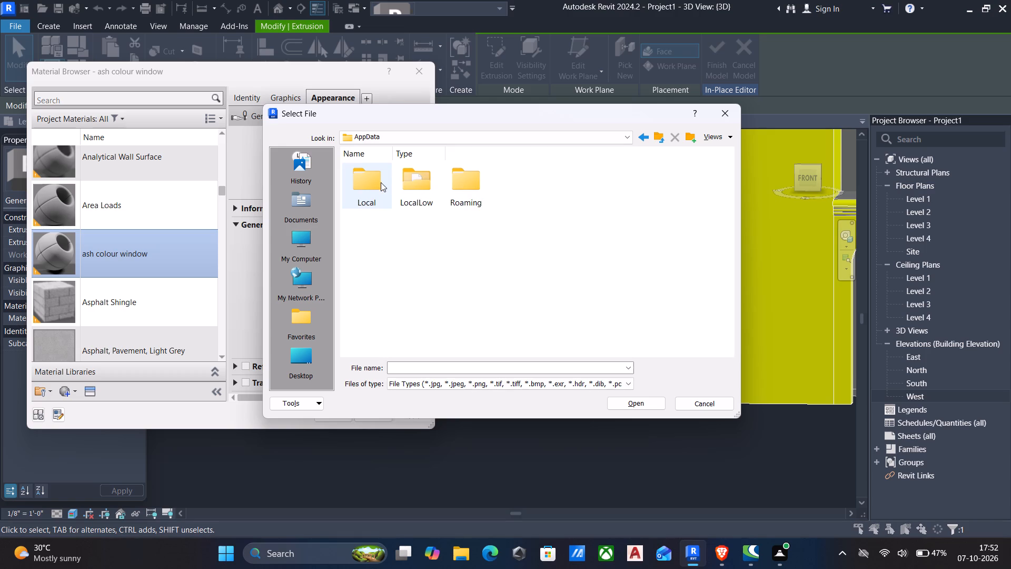
double_click(365, 183)
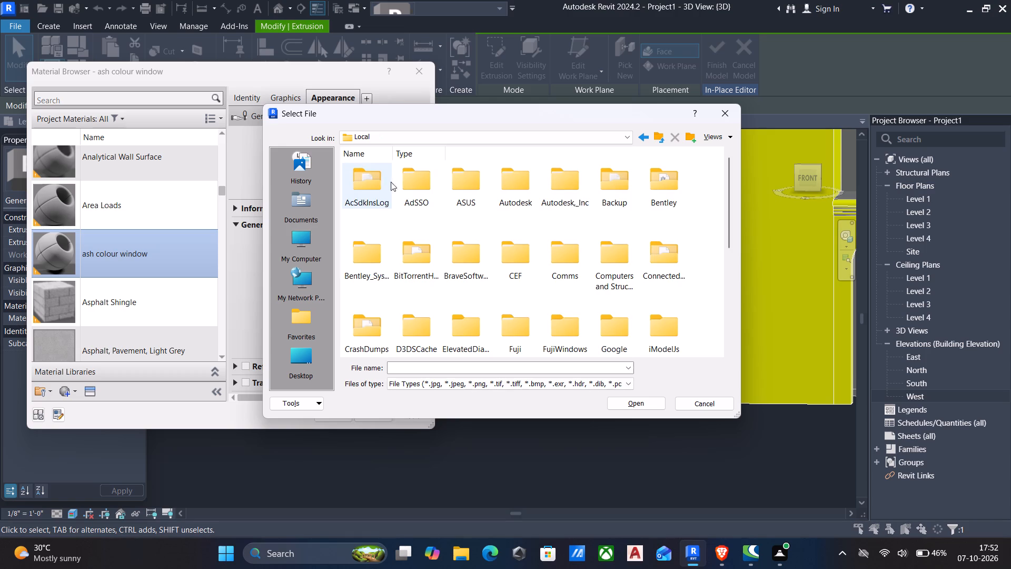
left_click(648, 134)
left_click(648, 134)
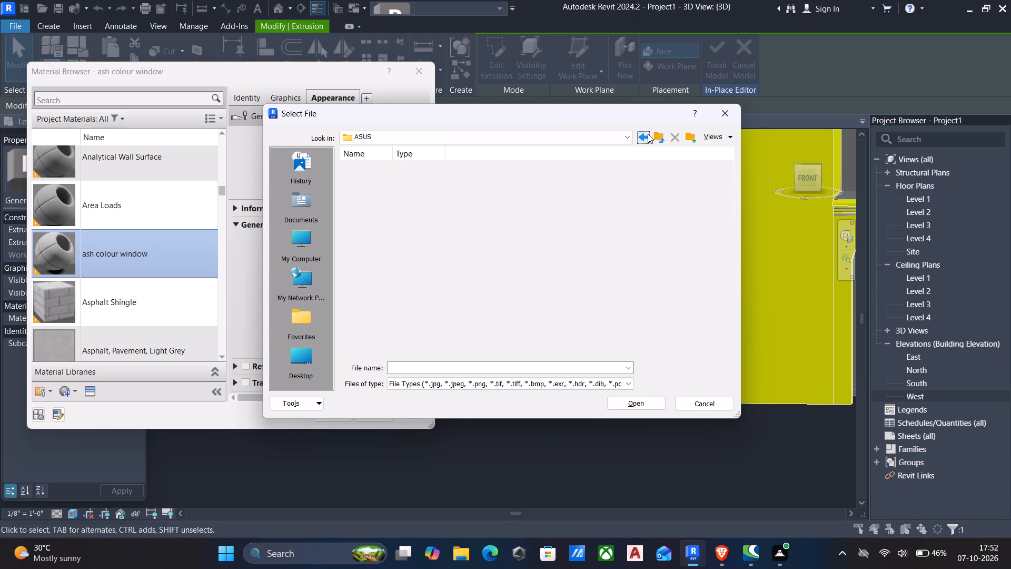
left_click(648, 134)
left_click(648, 134)
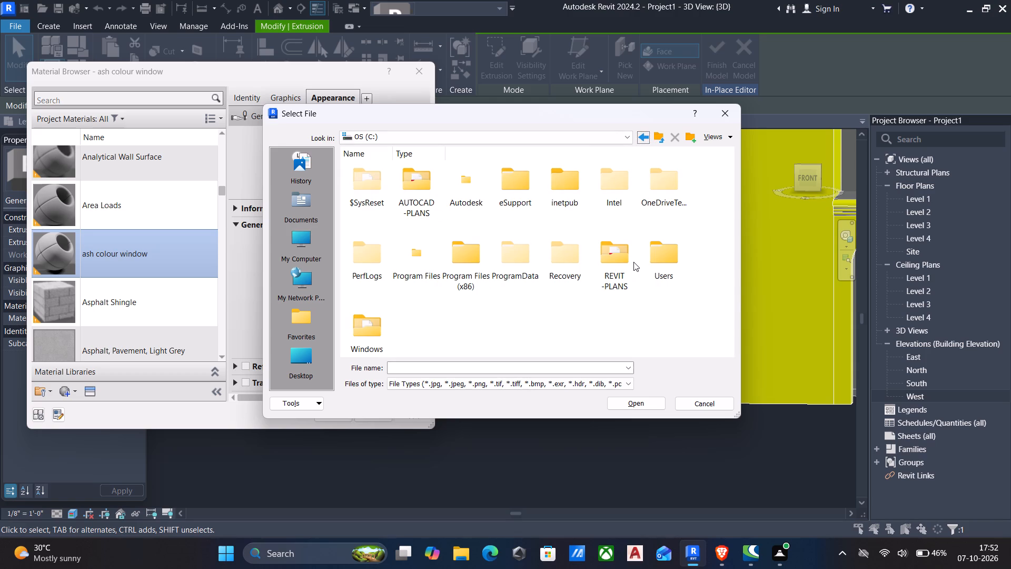
Search the Users folder, the Downloads folder inside Documents, and the C: drive's Autodesk folder for an appearance image.
left_click(666, 251)
left_click_drag(666, 251, 670, 261)
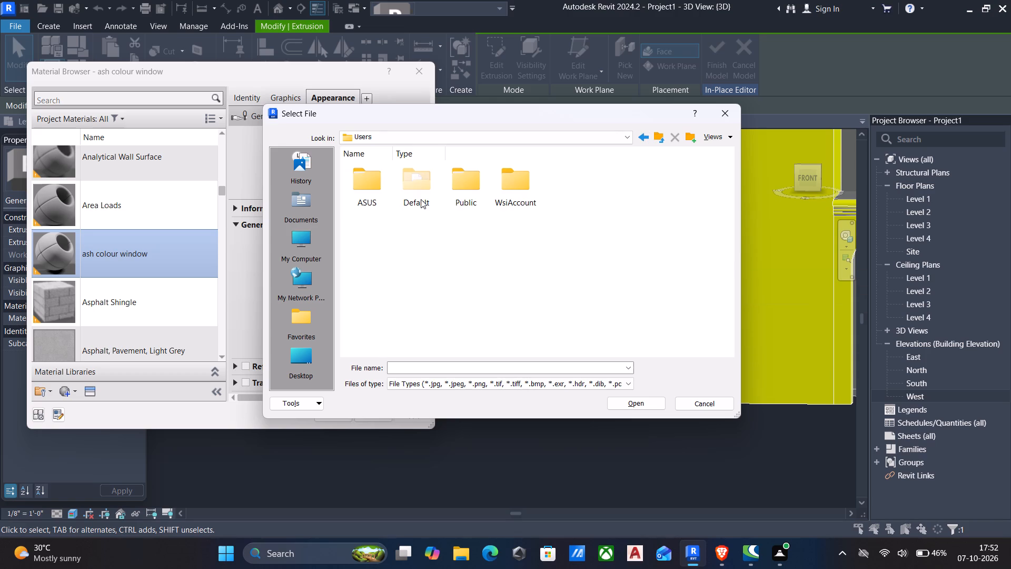
left_click(620, 137)
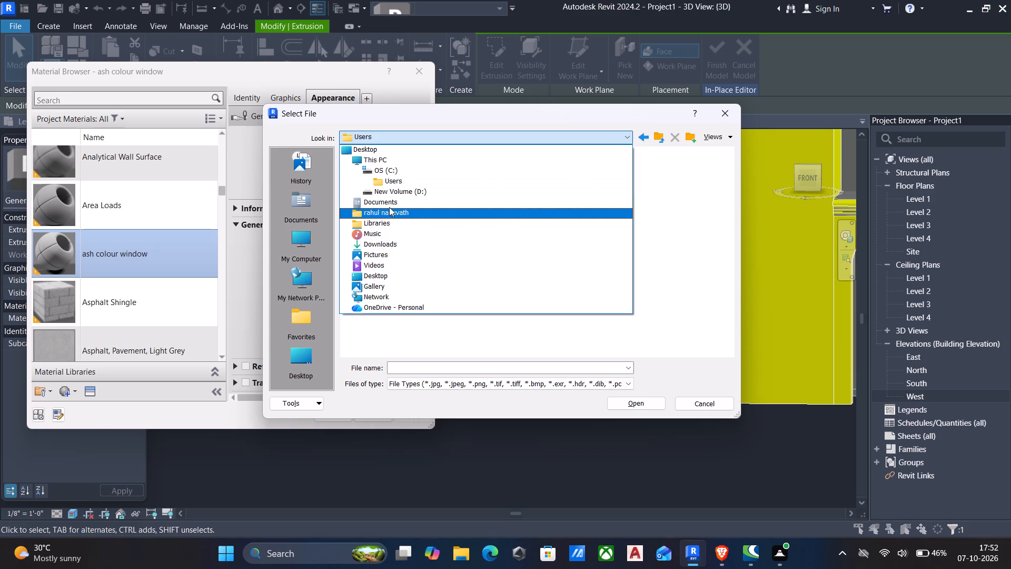
left_click(388, 204)
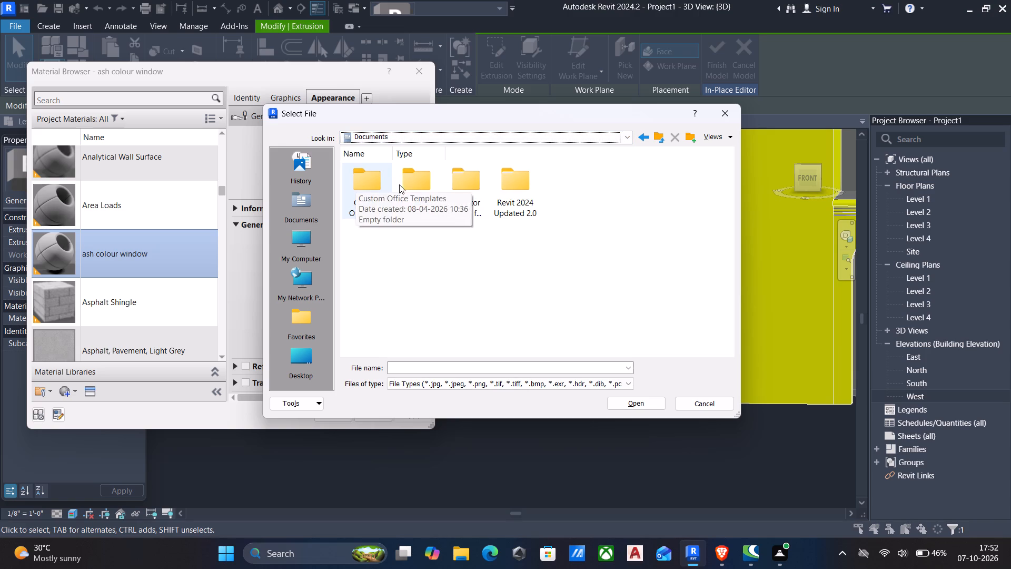
double_click(420, 182)
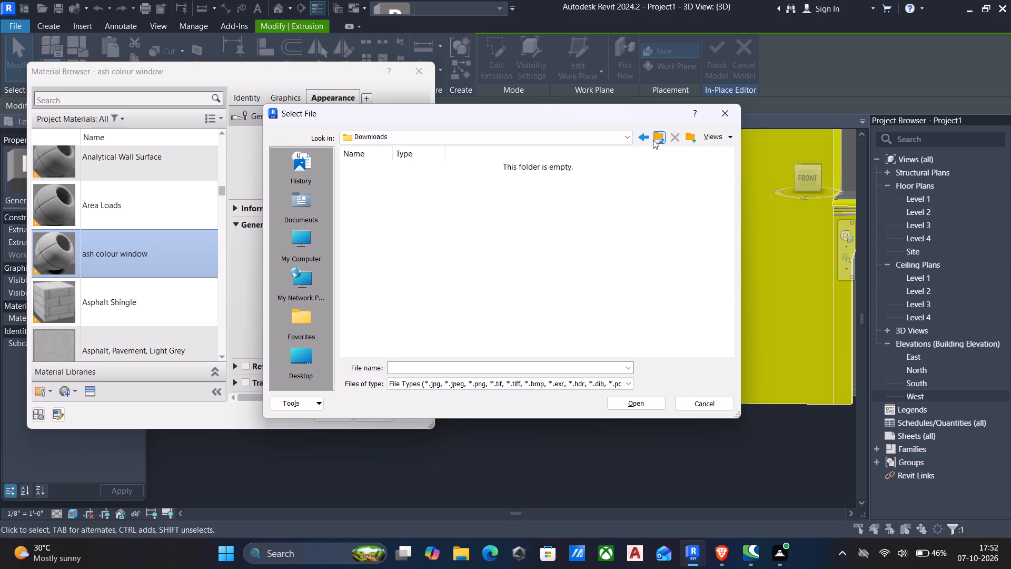
triple_click(646, 140)
left_click(646, 140)
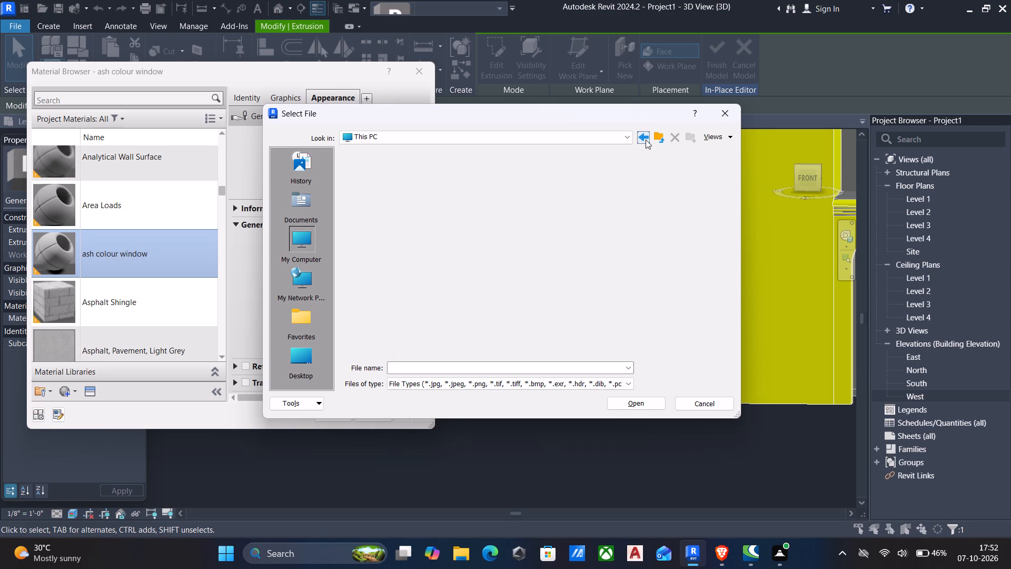
double_click(362, 197)
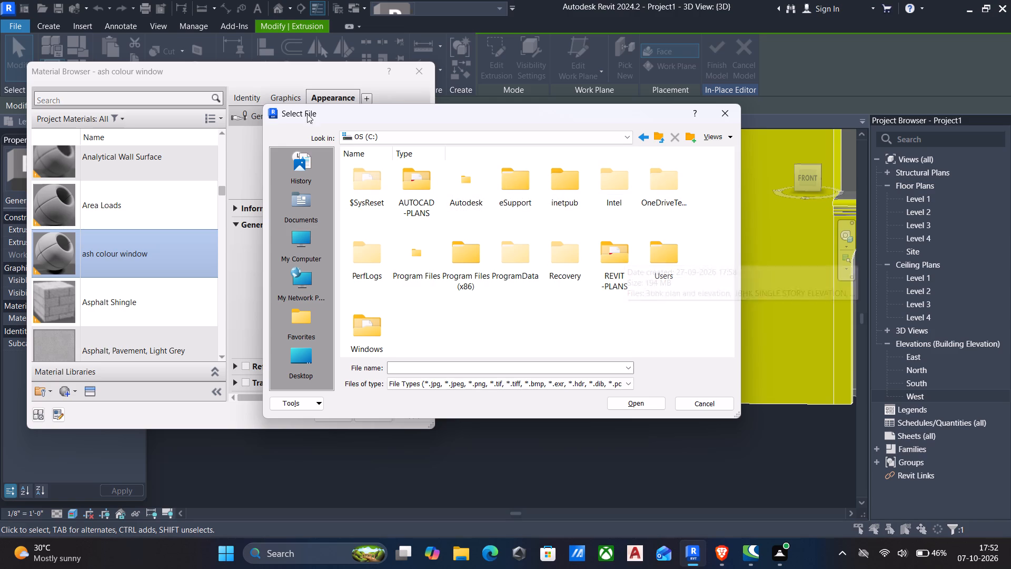
double_click(462, 178)
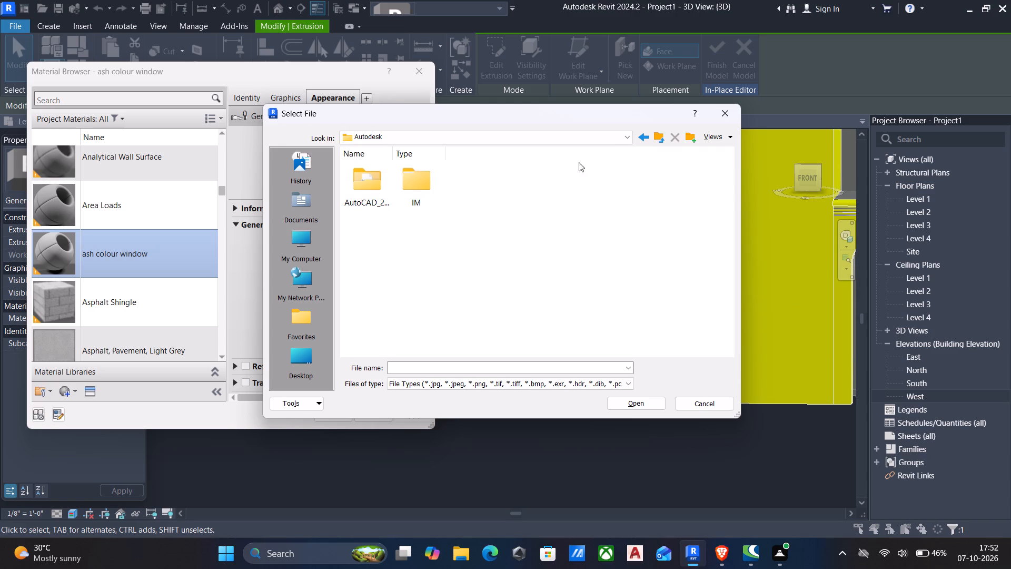
left_click(638, 139)
left_click(639, 139)
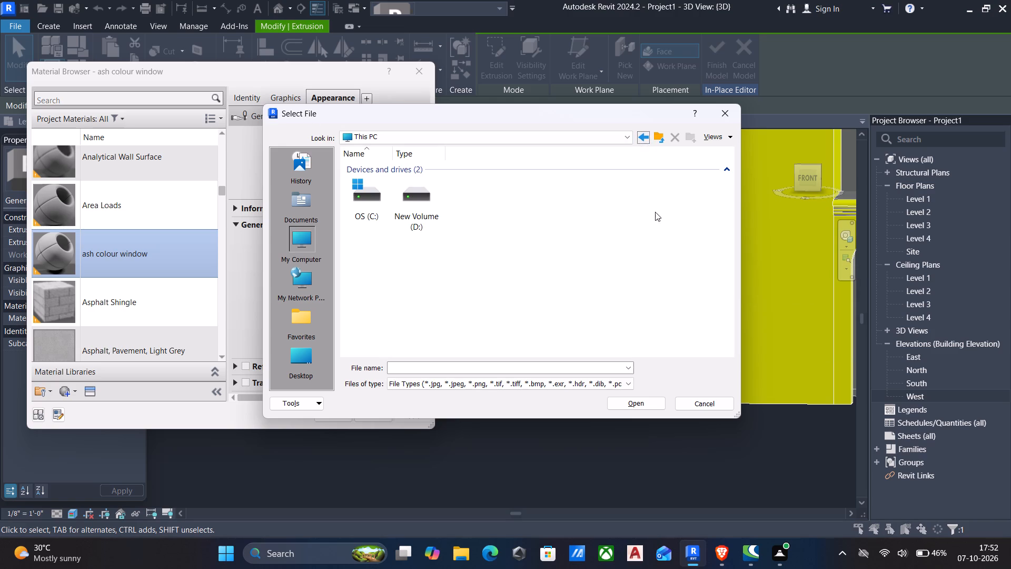
Load "dark grey window.jpeg" from the Downloads folder's AUTOCAD PLANS FUJI subfolder as the material's appearance image.
left_click_drag(370, 196, 375, 204)
left_click(375, 204)
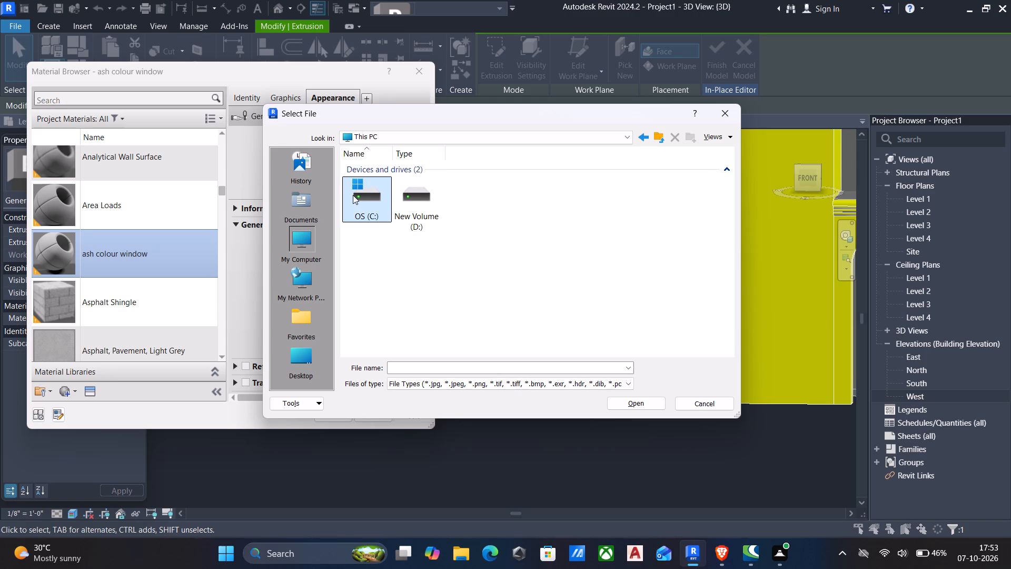
double_click(366, 200)
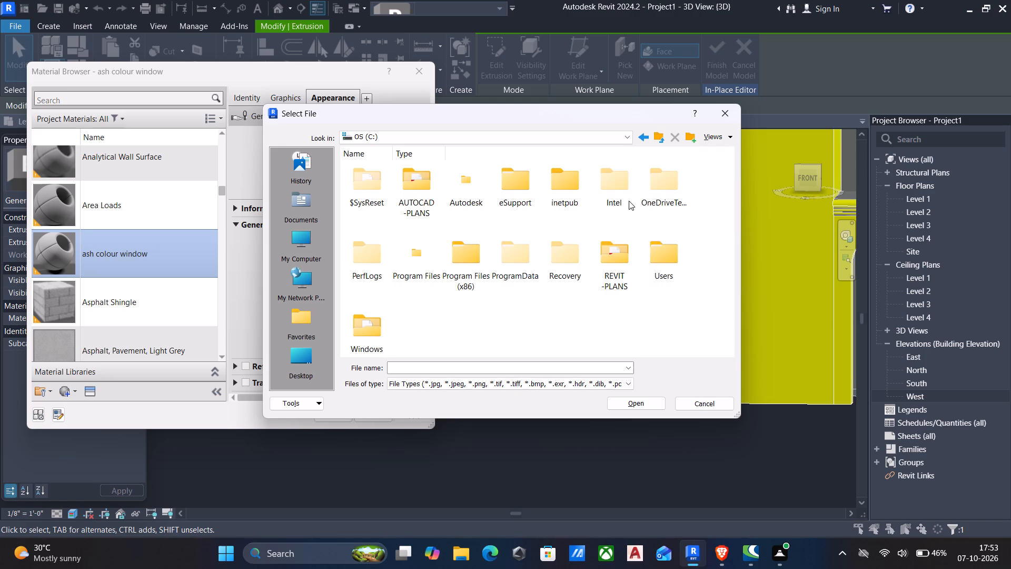
double_click(655, 251)
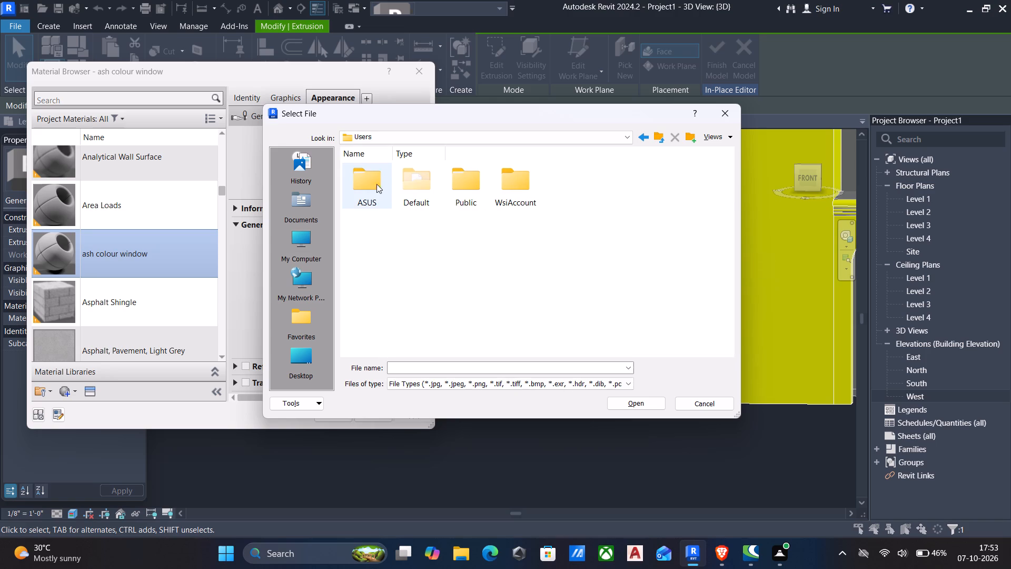
left_click(368, 181)
left_click(368, 181)
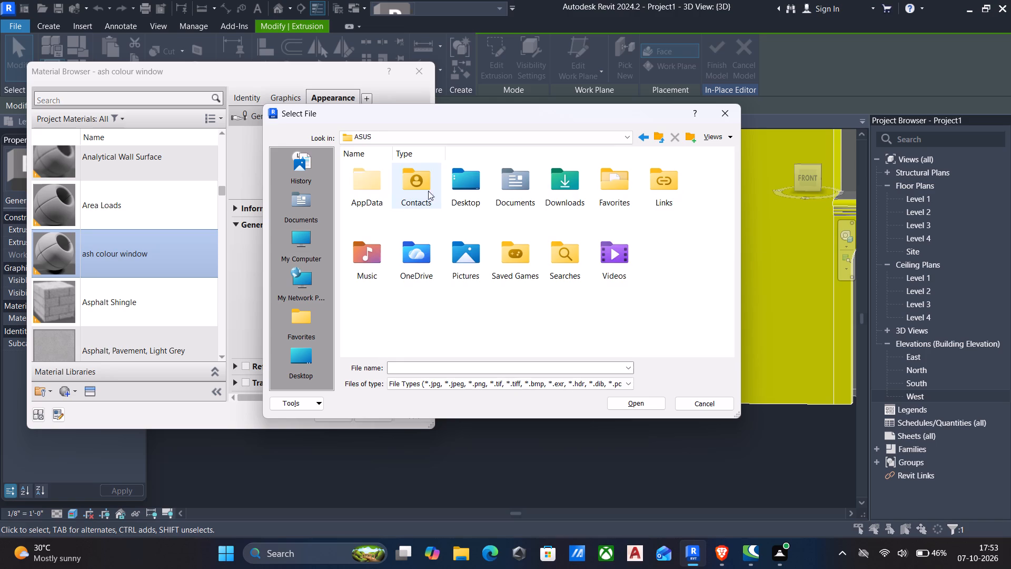
double_click(533, 187)
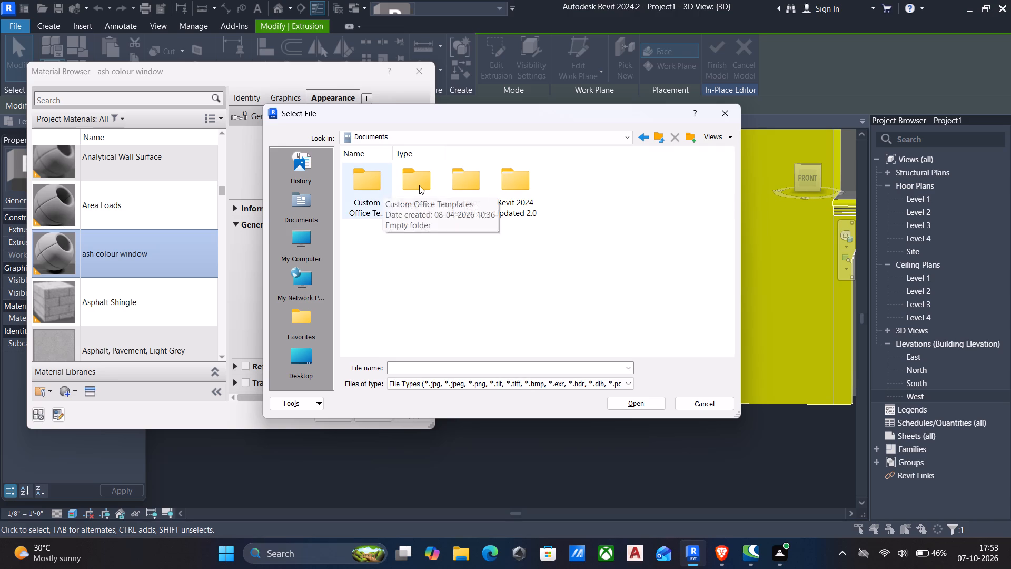
double_click(419, 185)
double_click(637, 134)
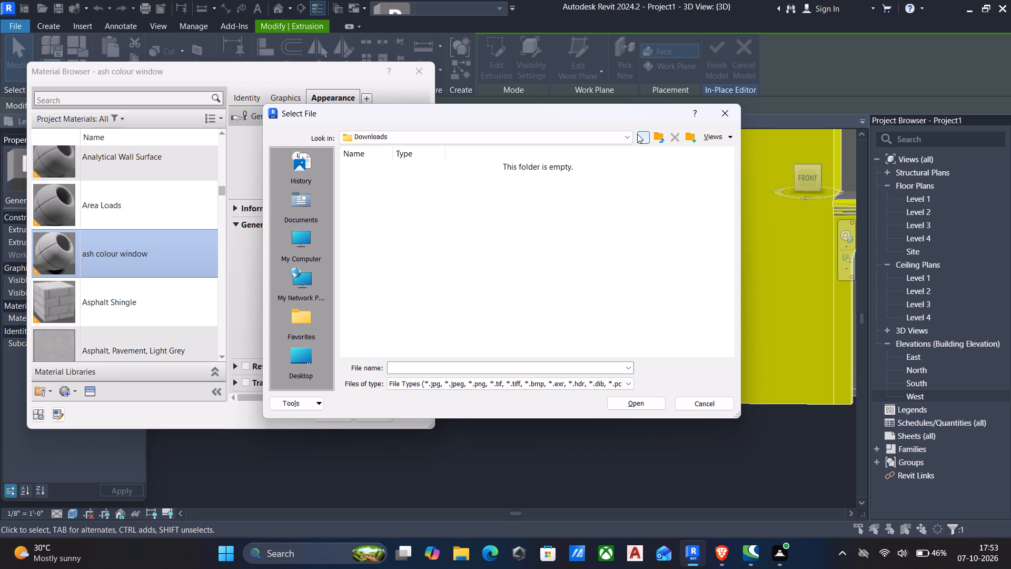
double_click(557, 185)
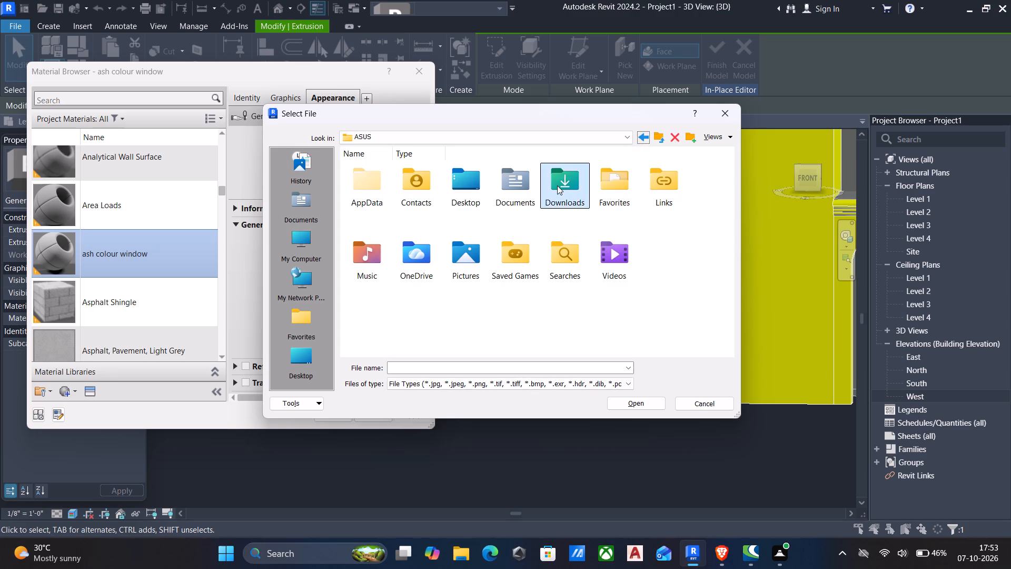
double_click(385, 188)
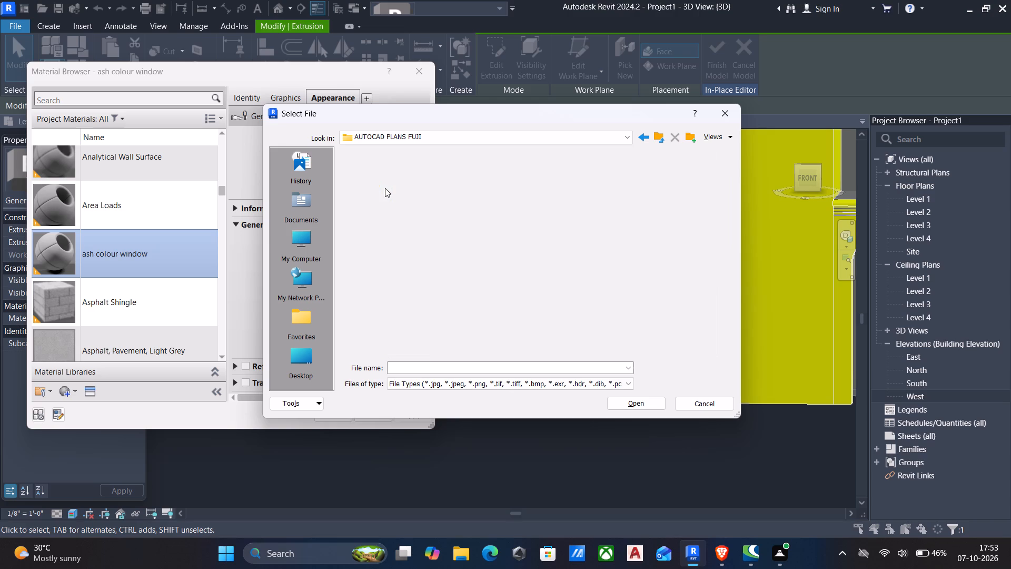
scroll(499, 271, "down", 4)
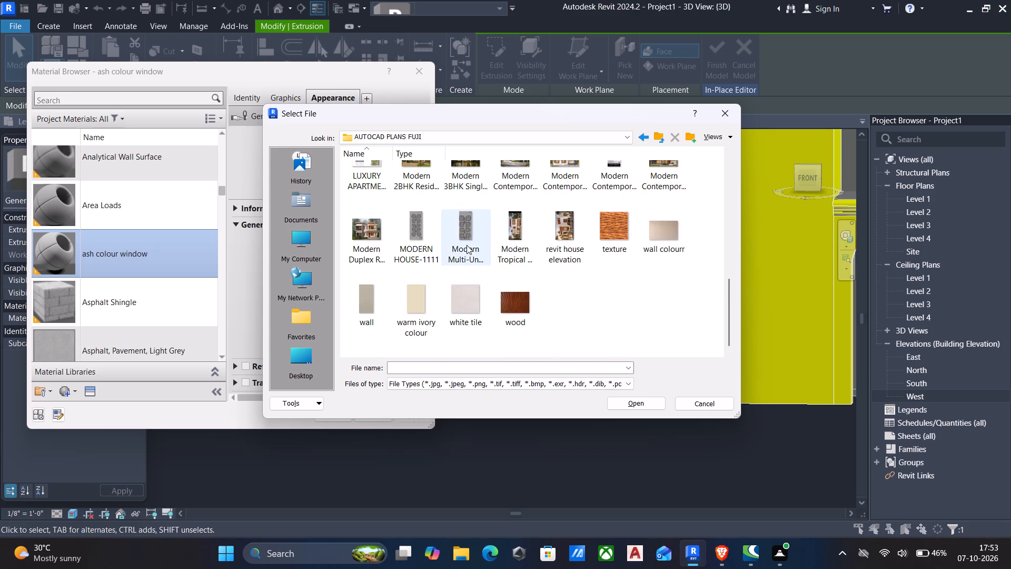
scroll(452, 223, "up", 2)
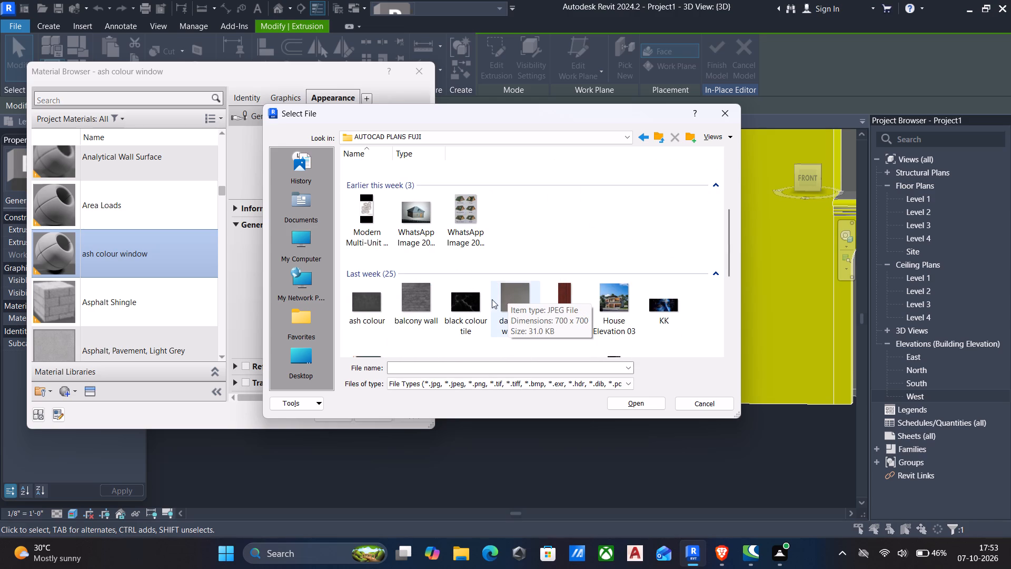
left_click(507, 292)
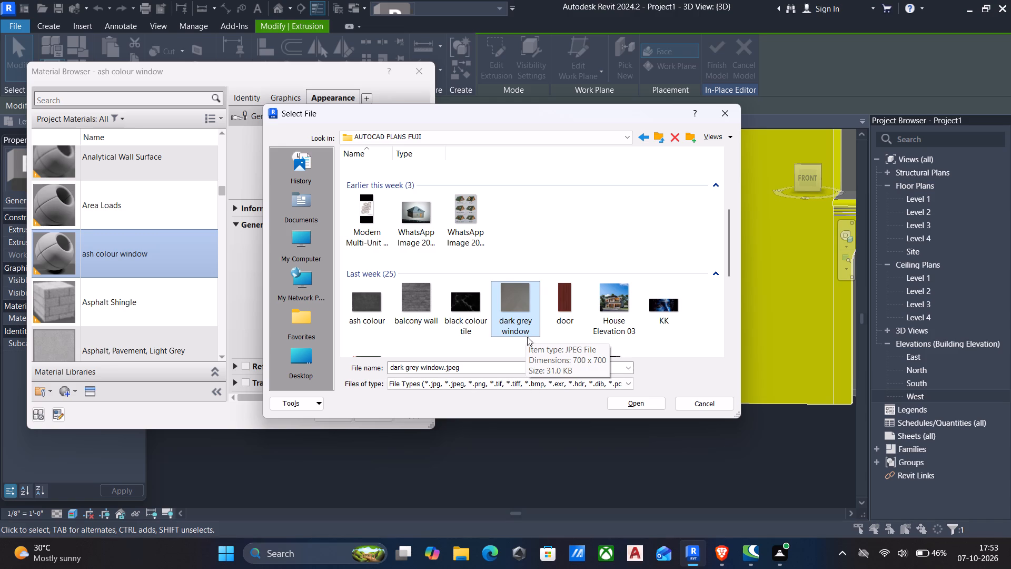
left_click(628, 400)
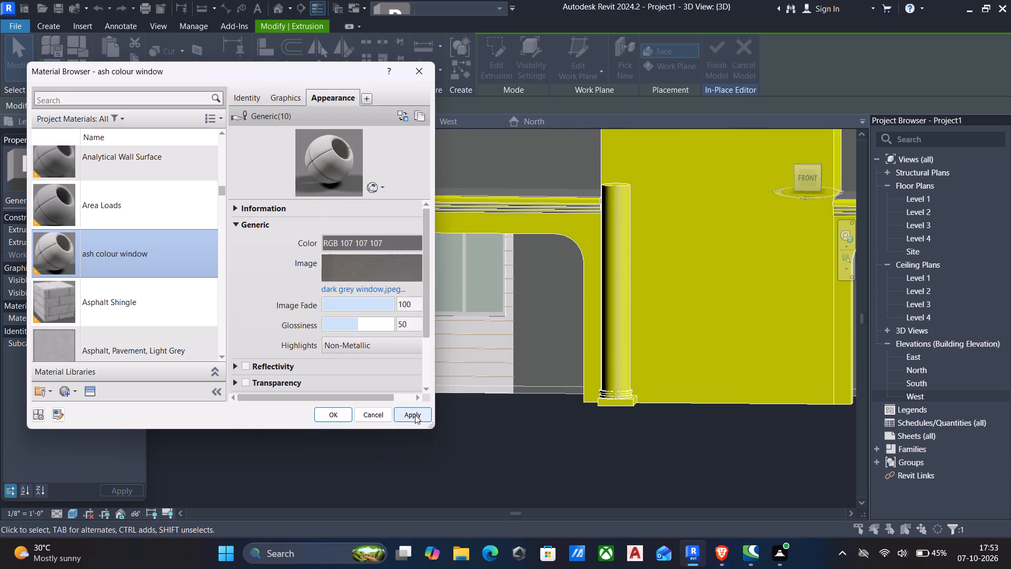
Open the appearance image's texture settings, apply the "ash colour window" material changes and deselect the window surround extrusion.
left_click(364, 263)
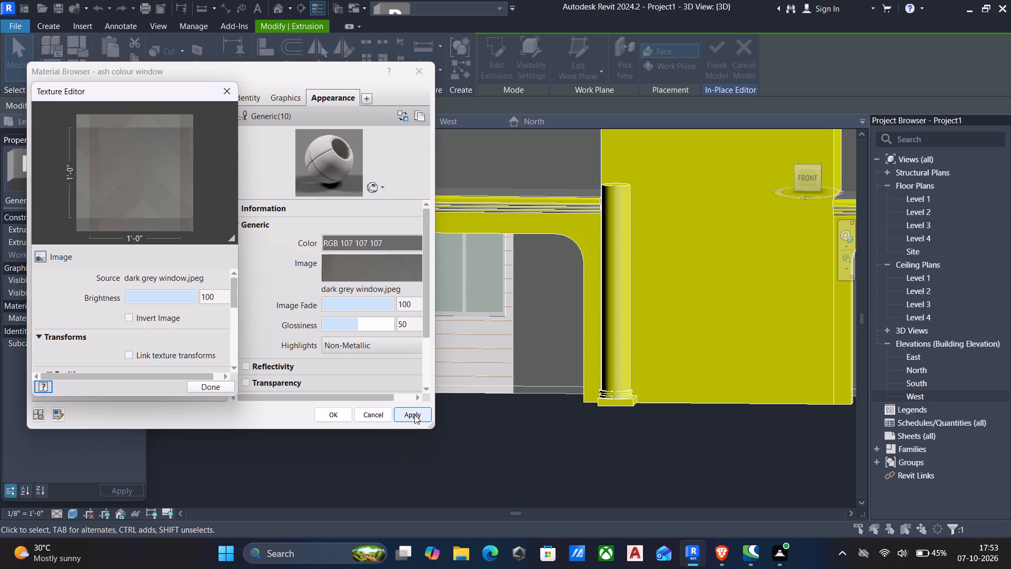
left_click(414, 415)
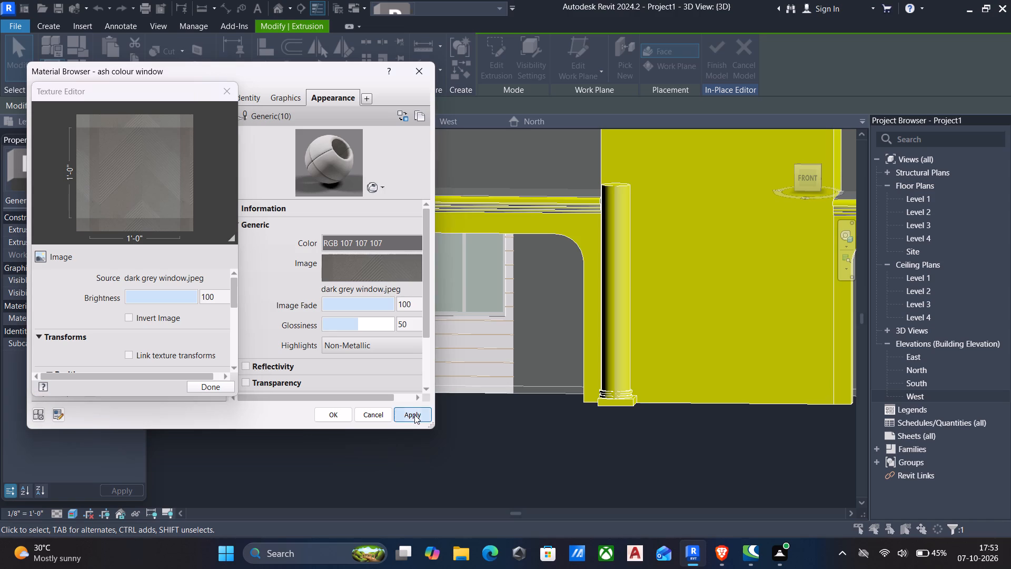
left_click(330, 415)
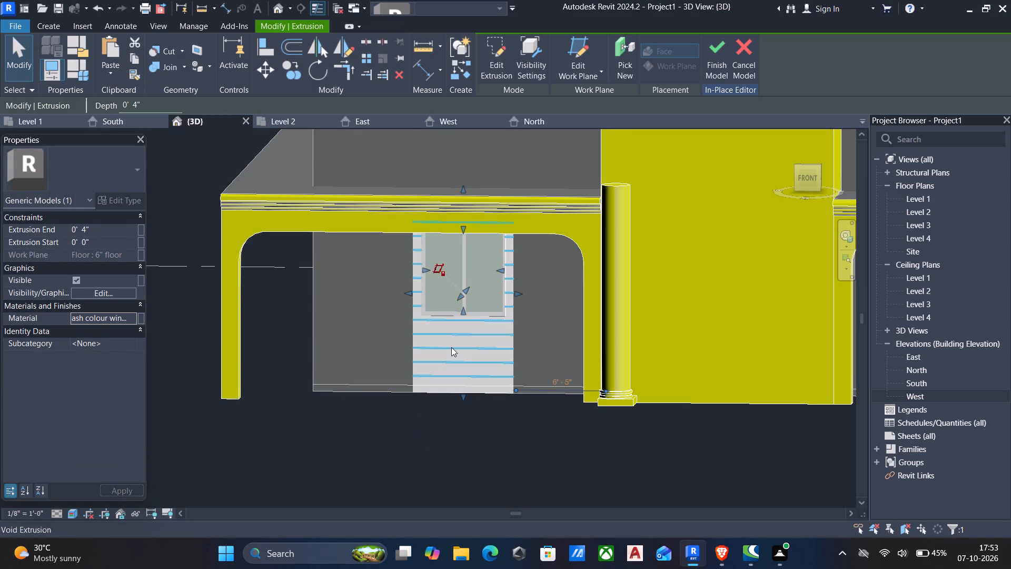
key("Escape")
Set the 3D view's visual style to Shaded and its detail level to Coarse.
scroll(479, 380, "up", 5)
scroll(479, 301, "up", 4)
scroll(479, 301, "down", 10)
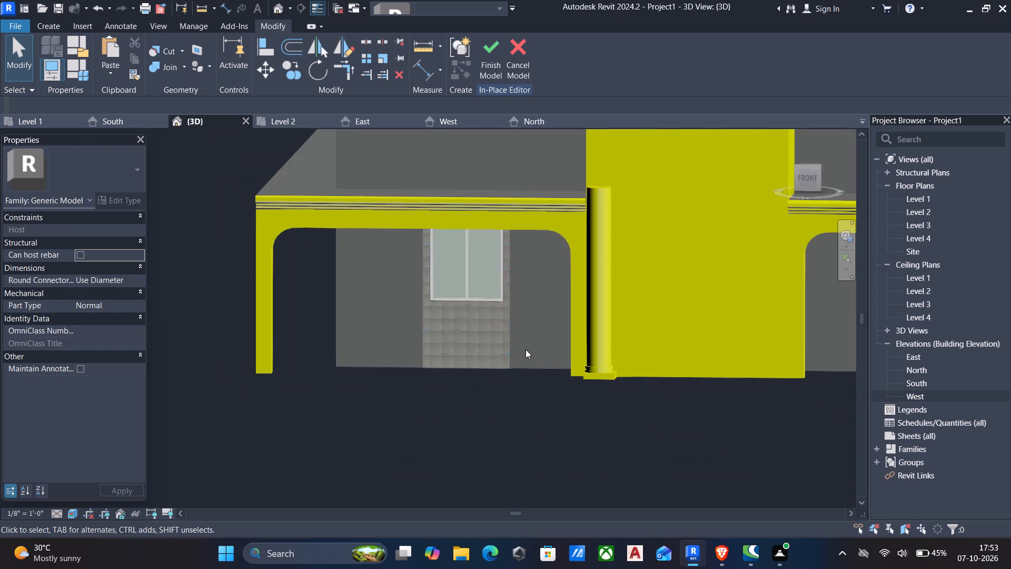
scroll(527, 350, "down", 4)
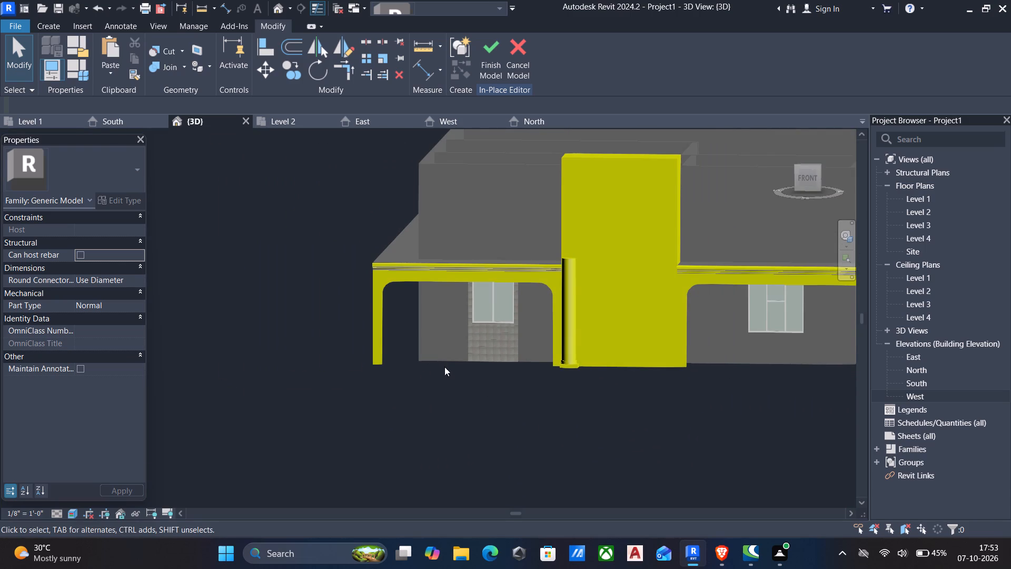
scroll(502, 377, "down", 4)
middle_click_drag(506, 380, 499, 391)
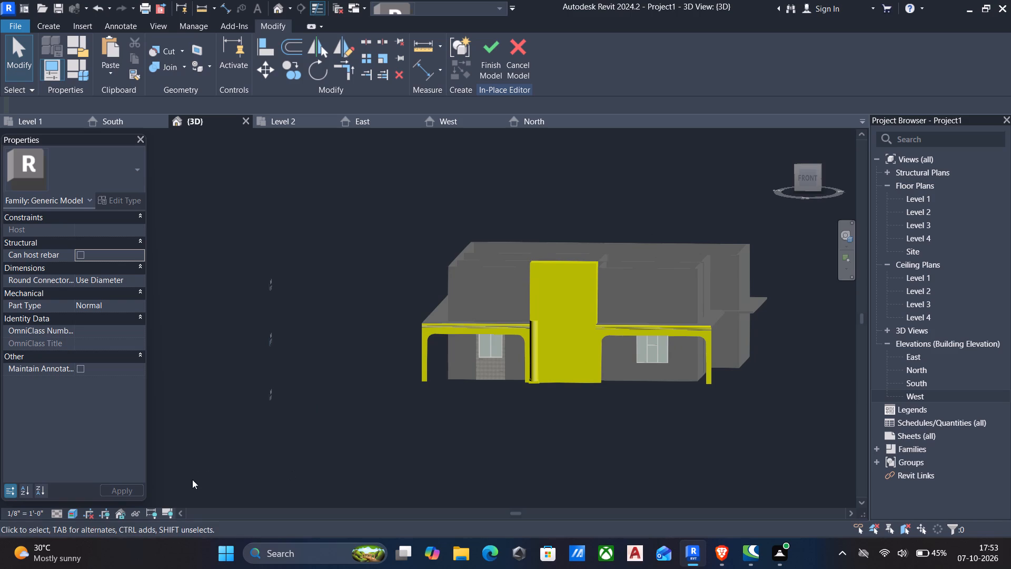
left_click(71, 512)
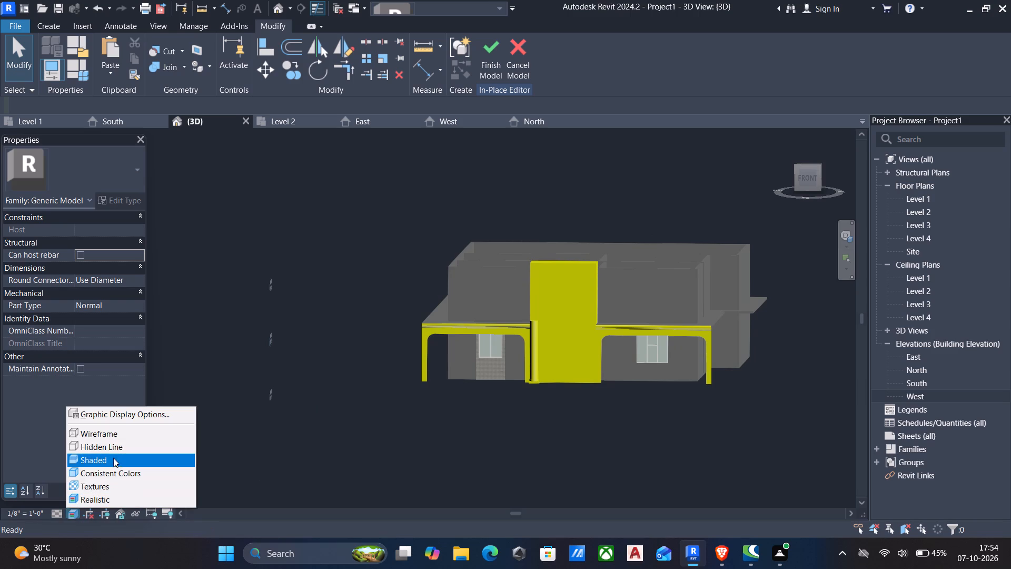
left_click(109, 463)
left_click(58, 515)
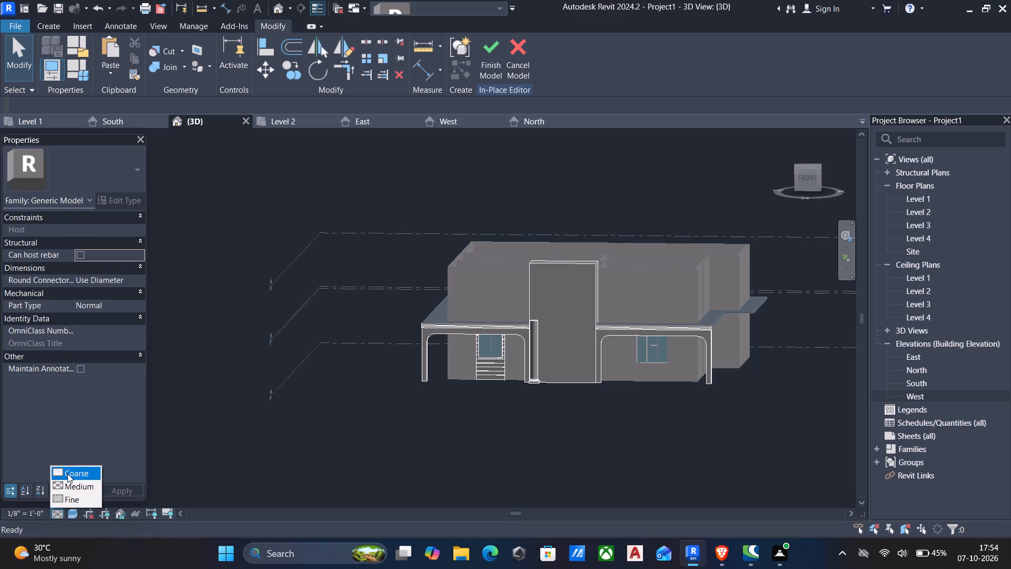
left_click(67, 474)
Finish the in-place model containing the window surround.
left_click(481, 51)
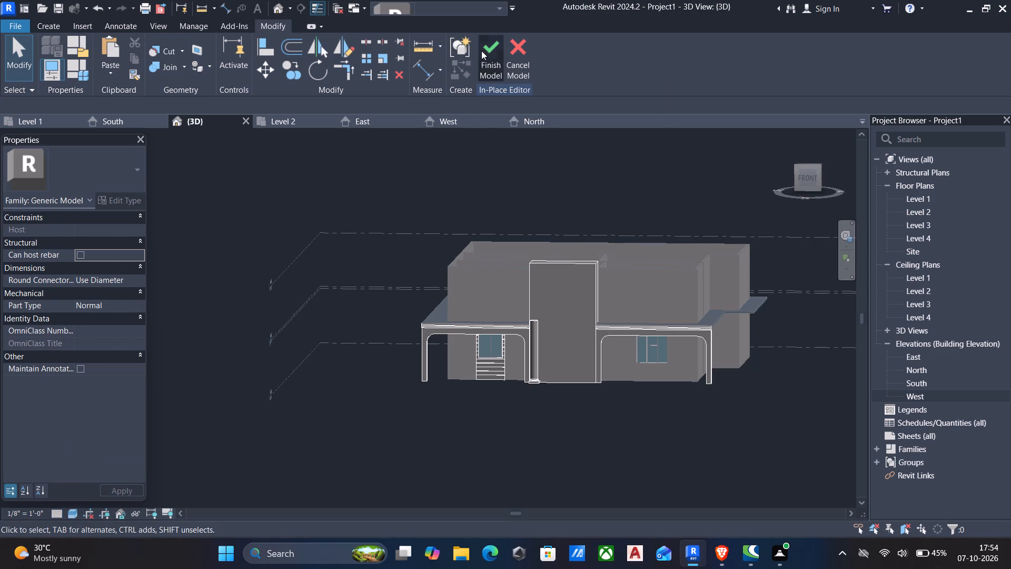
Reopen the in-place generic model containing the tall central front block for editing.
scroll(500, 395, "up", 5)
scroll(428, 282, "up", 5)
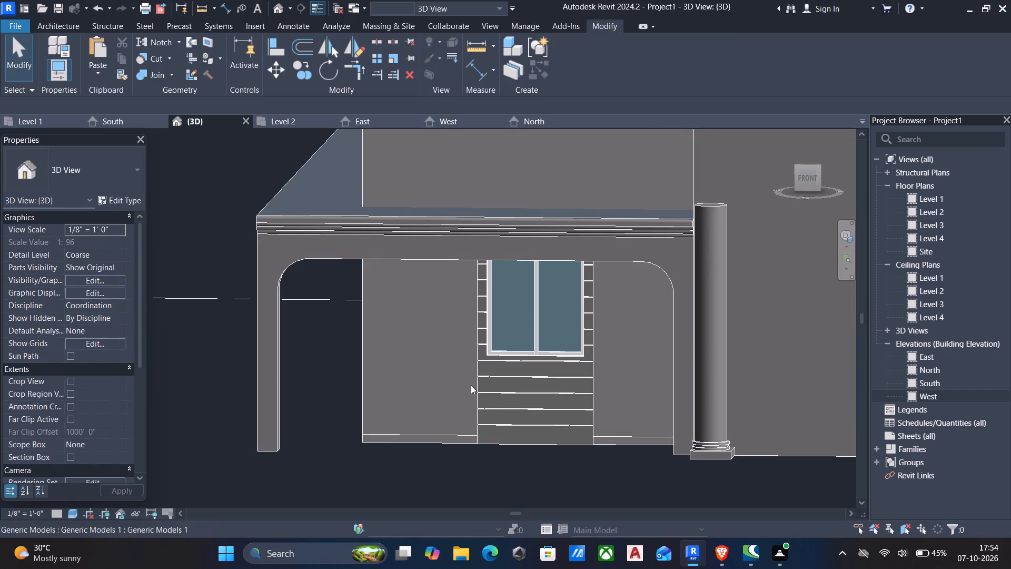
scroll(597, 365, "down", 3)
middle_click_drag(602, 368, 565, 393)
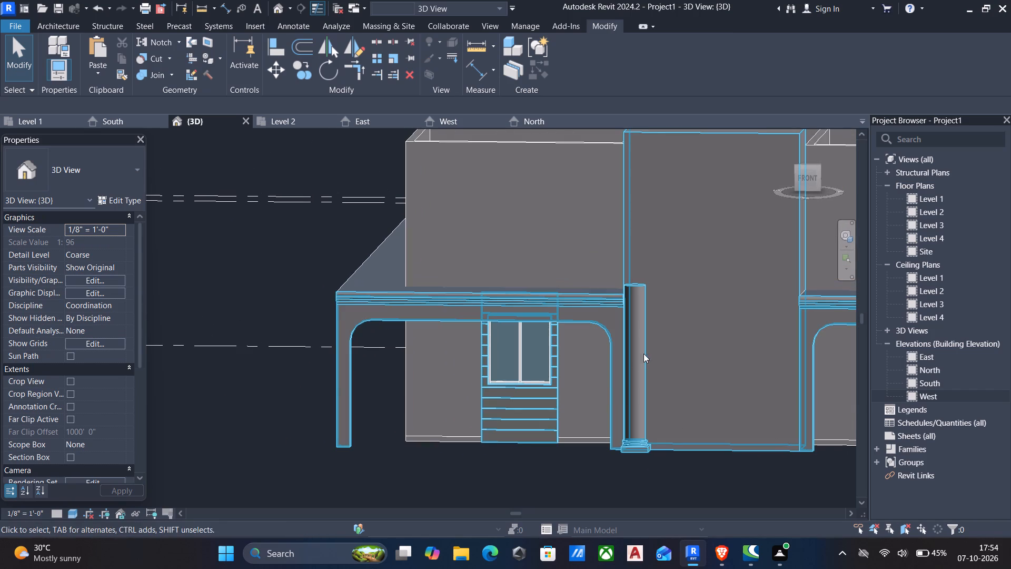
scroll(693, 226, "down", 3)
middle_click_drag(694, 240, 669, 320)
left_click(653, 247)
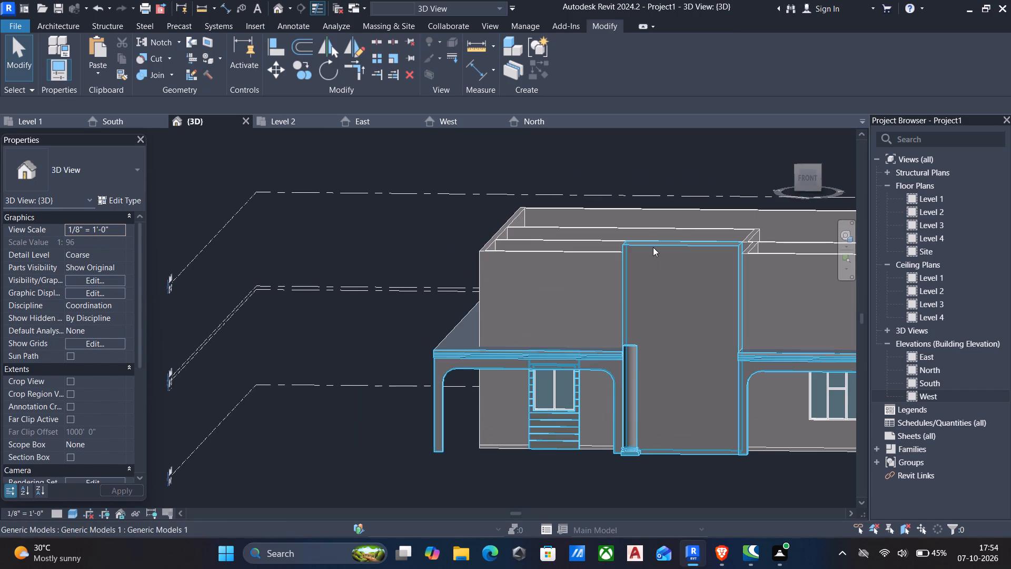
left_click(569, 60)
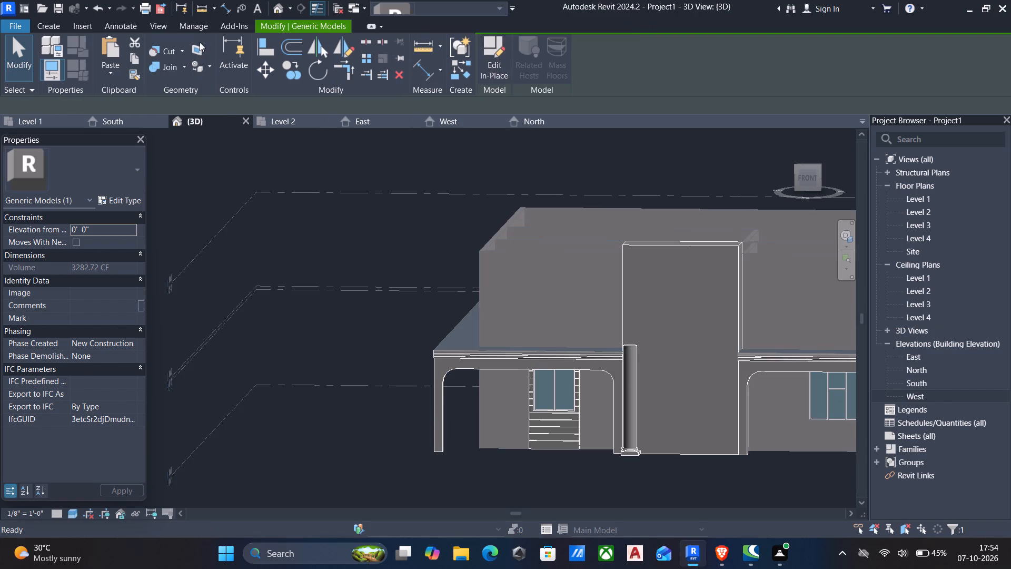
Start a void extrusion using the front face of the tall central block as its work plane.
left_click(52, 24)
left_click(255, 66)
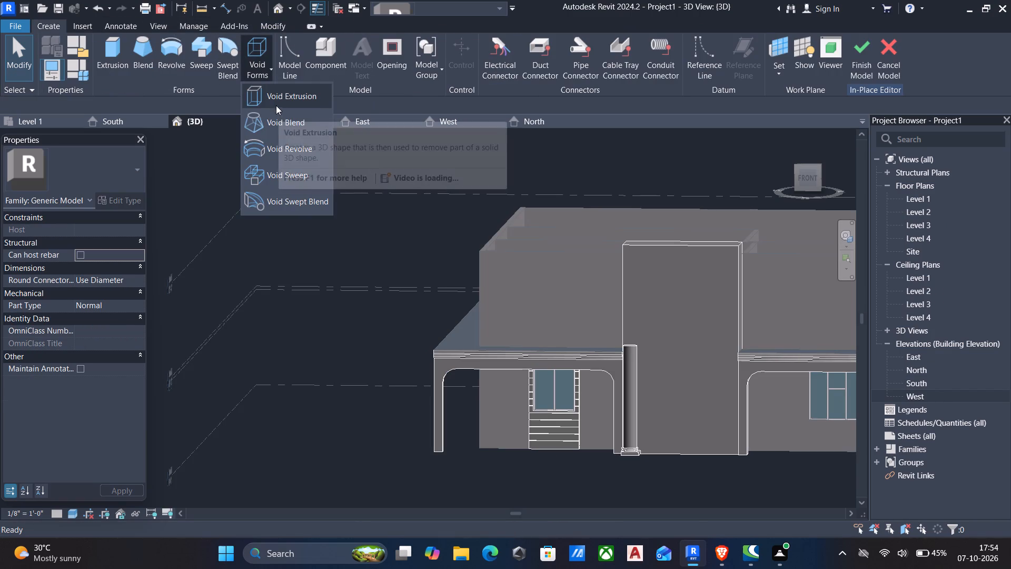
left_click(274, 91)
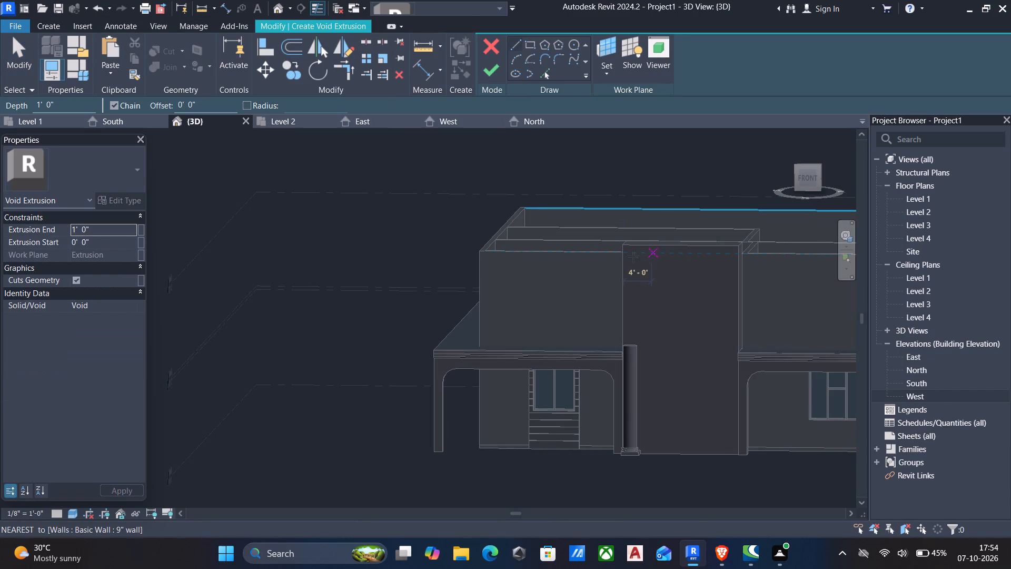
left_click(602, 78)
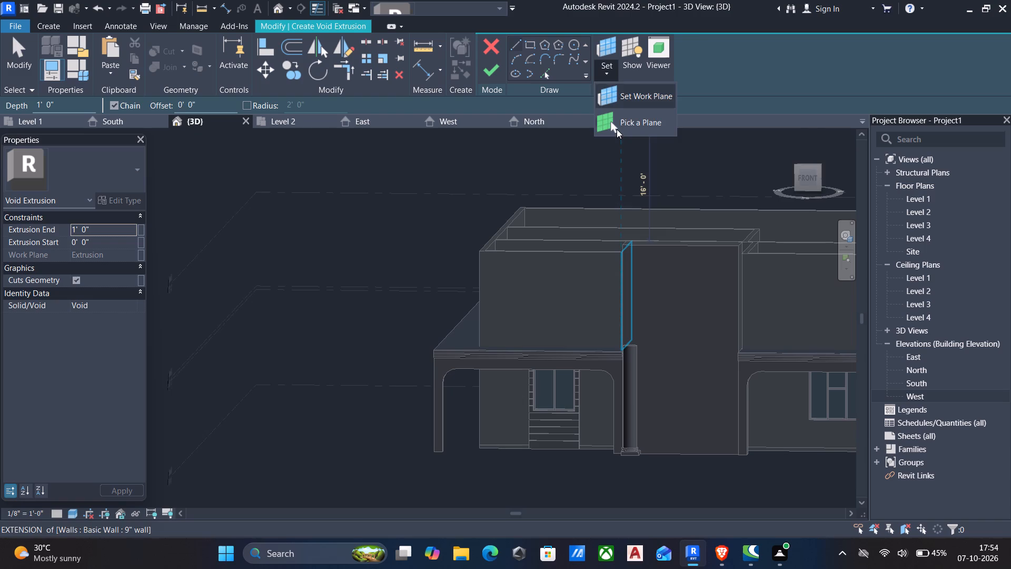
left_click(617, 129)
left_click(659, 247)
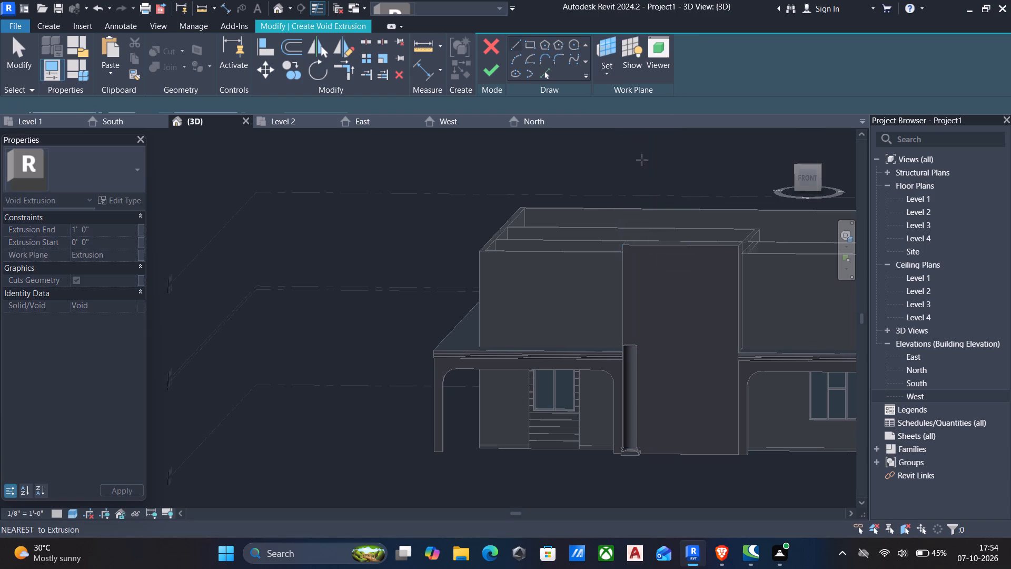
Sketch a rectangle offset 1' 6" inside the tall central block's front outline, about 13' 7 1/2" wide and 27' high.
left_click(807, 178)
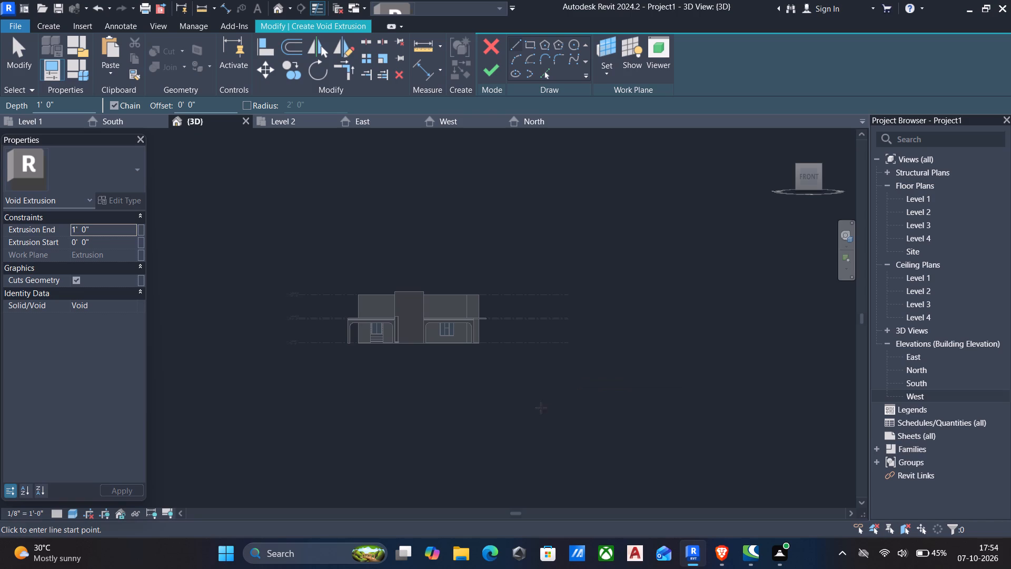
scroll(385, 333, "up", 5)
scroll(431, 379, "up", 5)
scroll(461, 349, "up", 3)
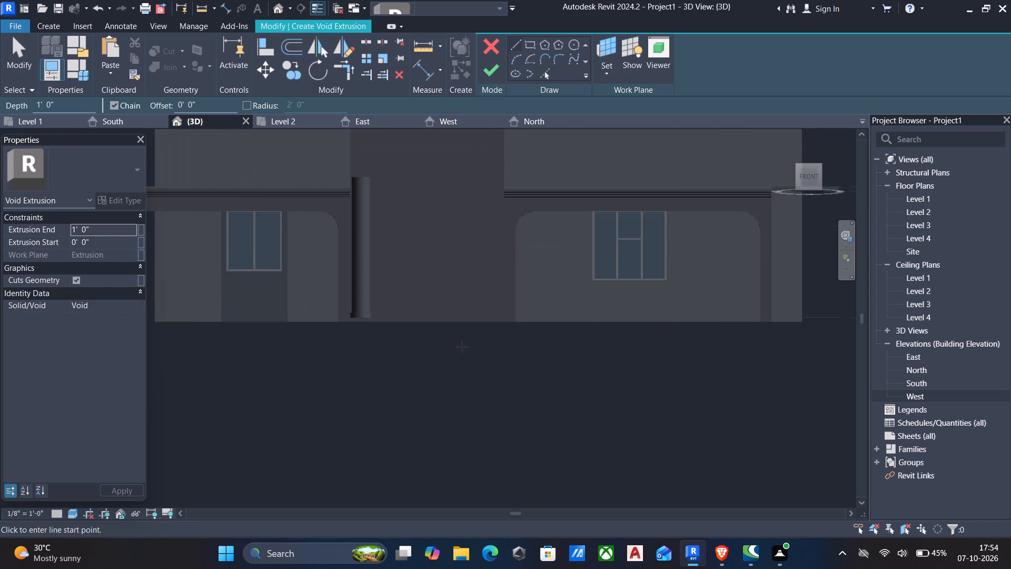
scroll(463, 349, "down", 1)
scroll(492, 435, "down", 3)
middle_click_drag(492, 435, 521, 482)
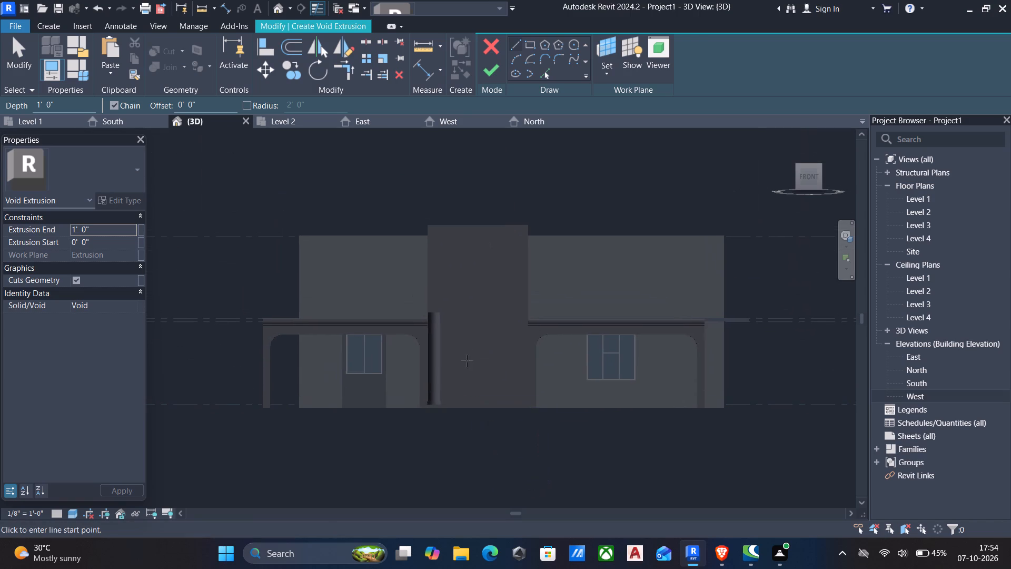
left_click(527, 43)
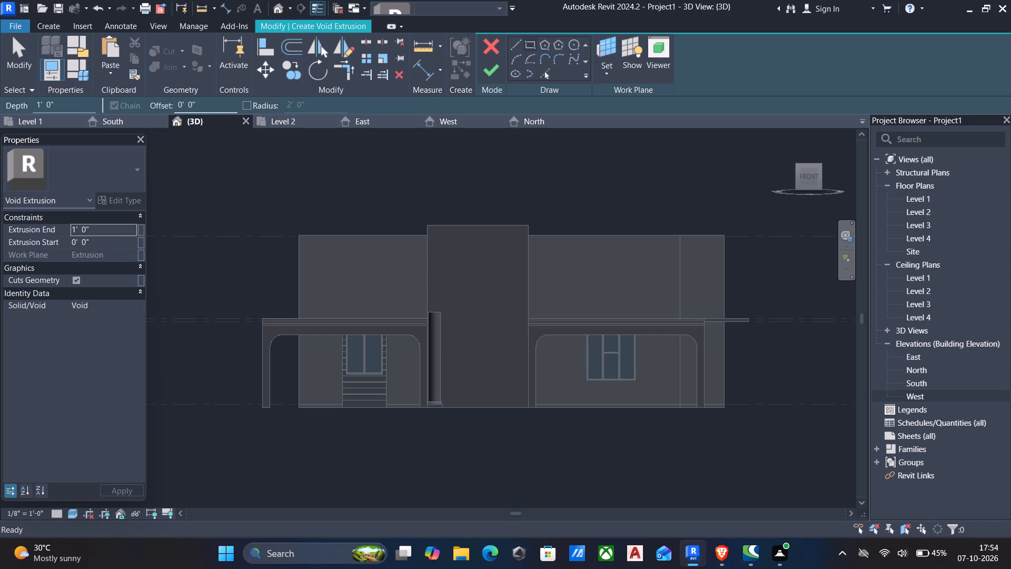
left_click_drag(209, 102, 103, 99)
type("1'6\"")
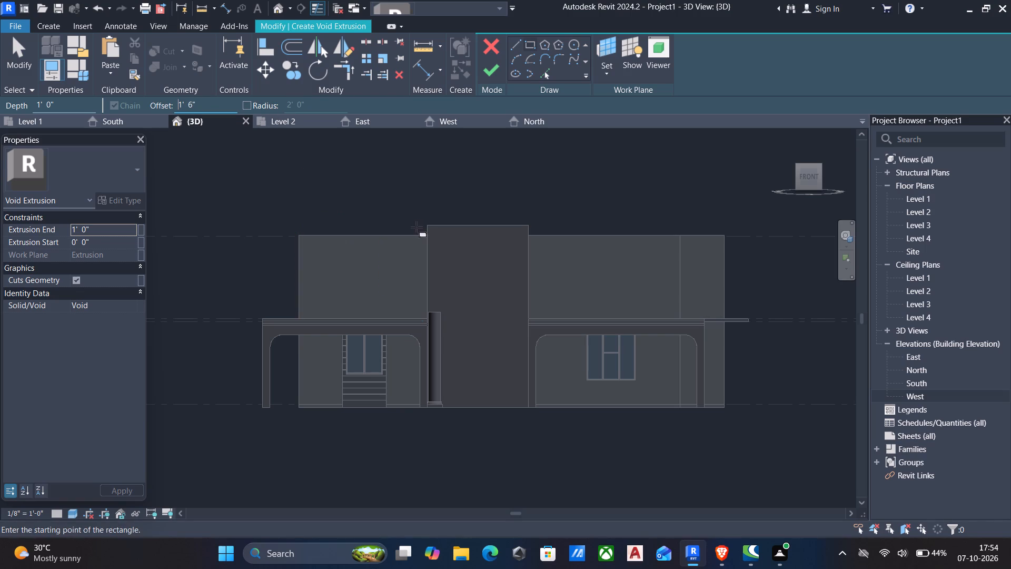
left_click(423, 223)
key("space")
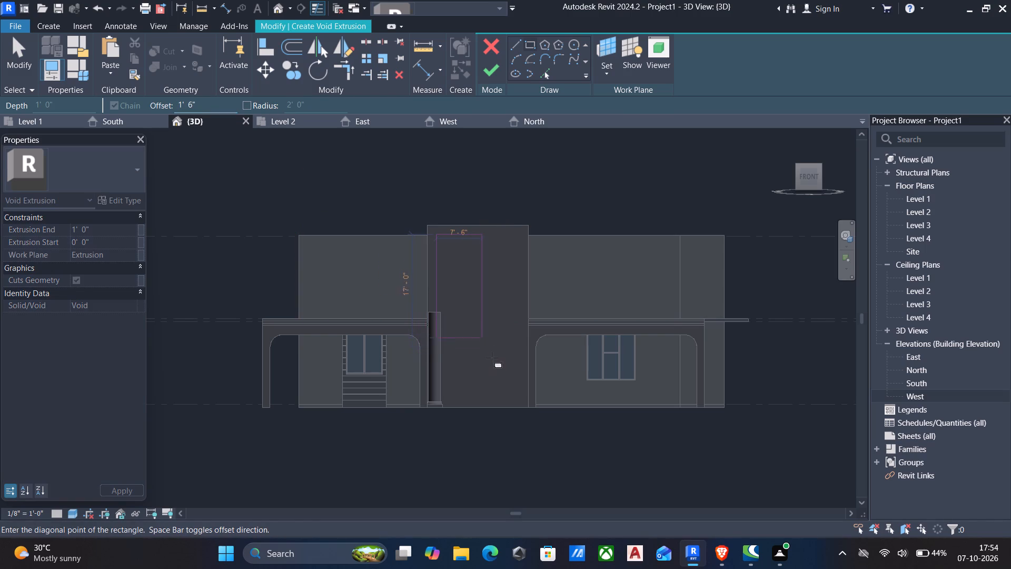
scroll(523, 407, "up", 4)
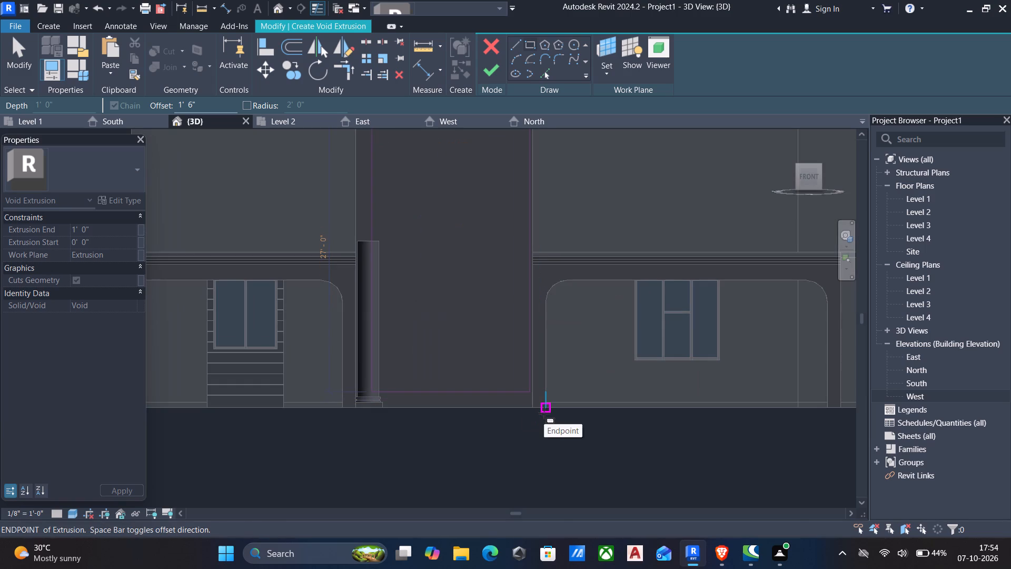
scroll(545, 415, "down", 1)
middle_click_drag(547, 423, 554, 492)
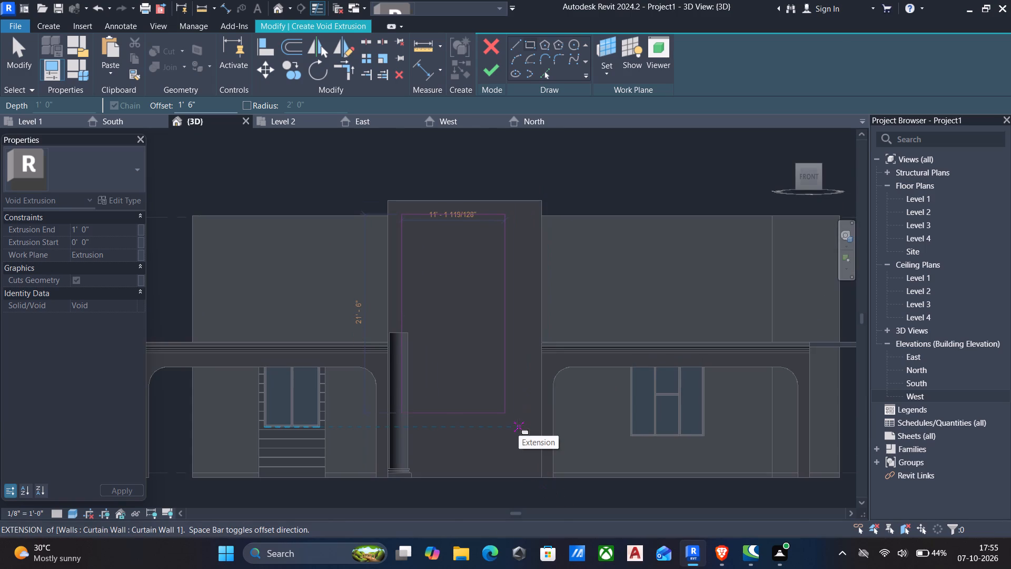
left_click(540, 476)
key("Escape")
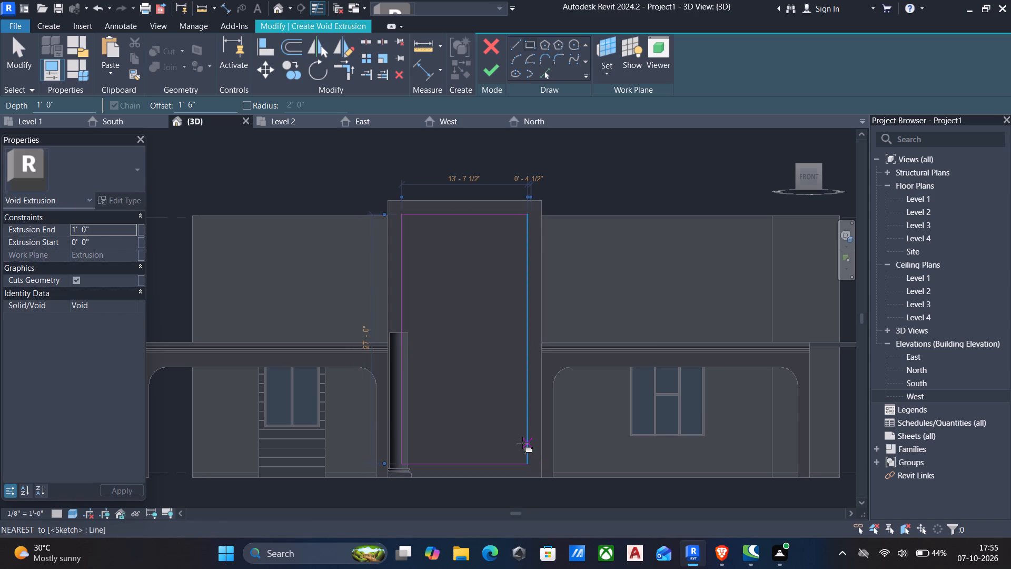
Nudge the void rectangle's left line inward to the round column's right edge, making the sketch about 12' 11 1/2" wide.
scroll(522, 446, "down", 1)
middle_click_drag(476, 428, 468, 464, "shift")
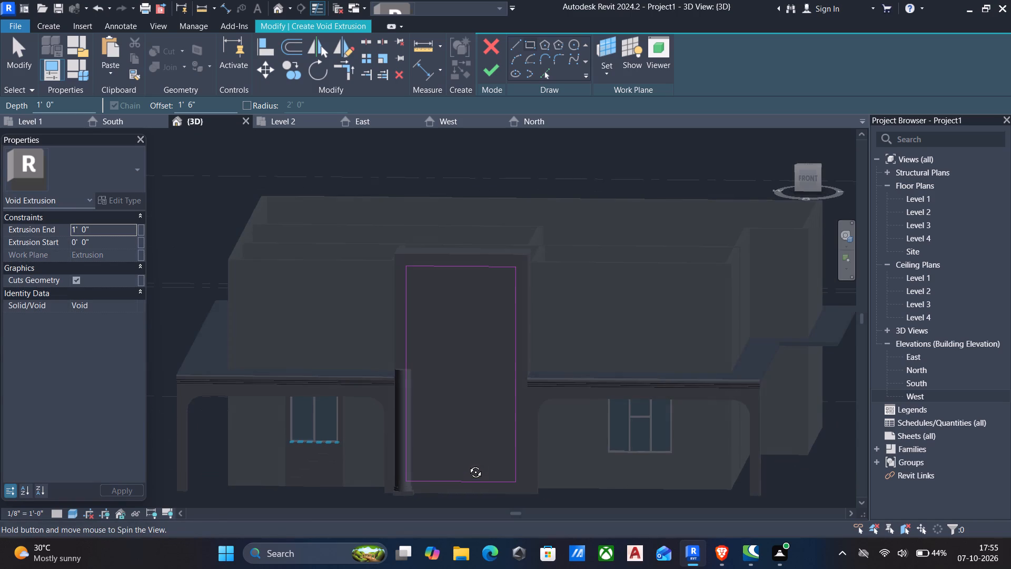
middle_click_drag(468, 464, 470, 464, "shift")
scroll(404, 407, "up", 5)
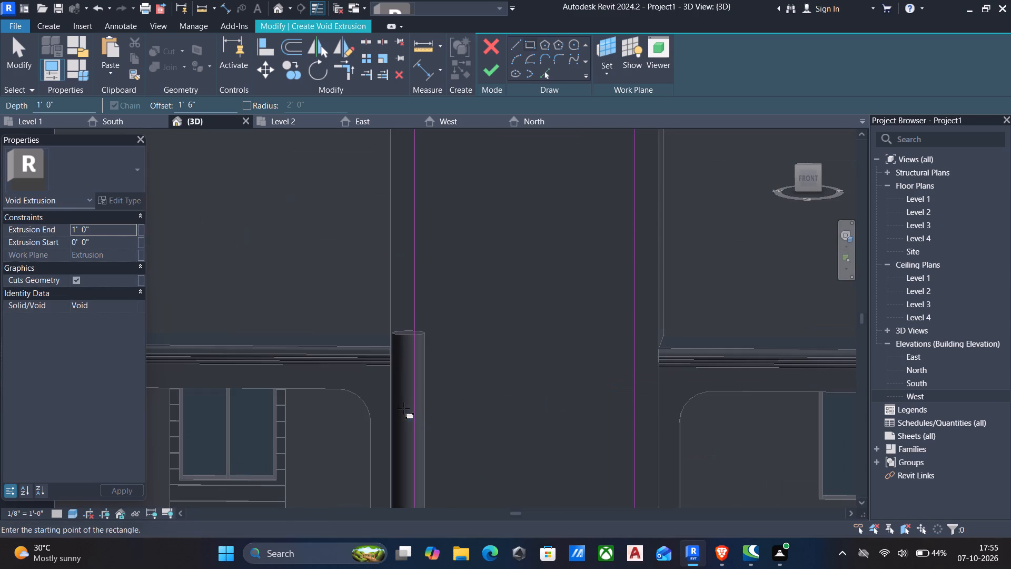
key("Escape")
scroll(435, 295, "down", 1)
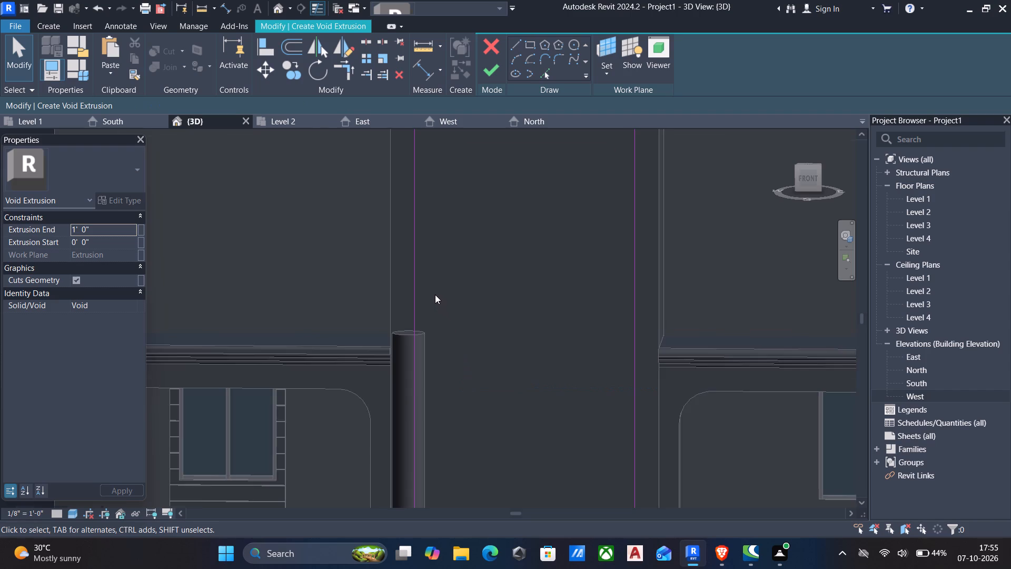
scroll(435, 295, "down", 3)
left_click(422, 309)
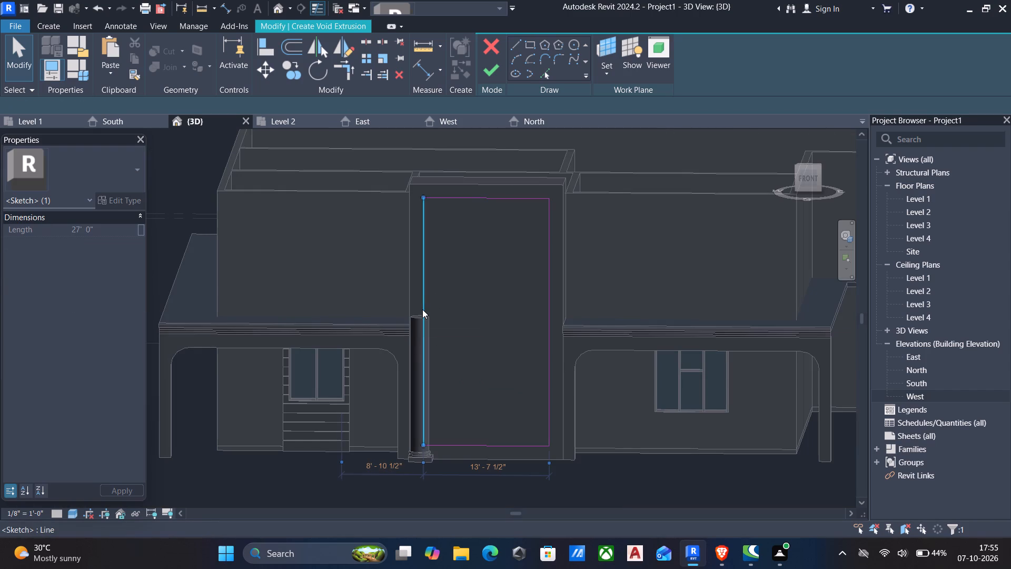
key("Right")
key("Right")
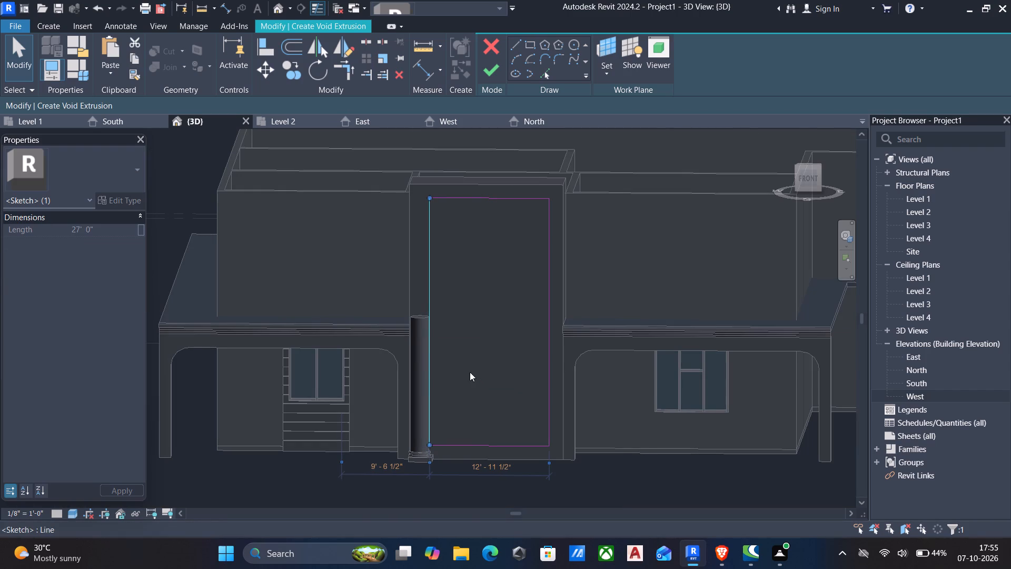
scroll(402, 471, "up", 4)
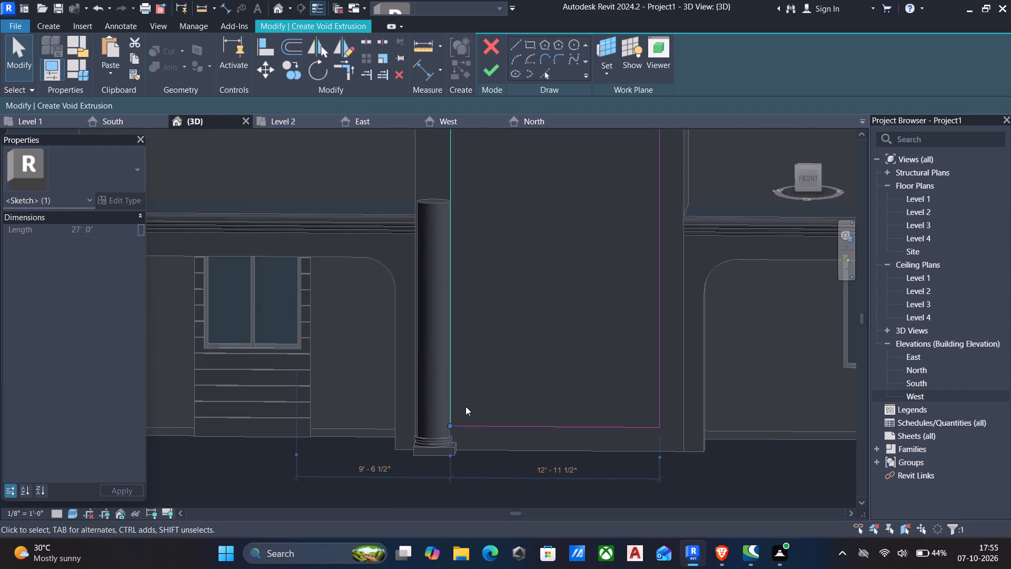
scroll(471, 377, "down", 3)
middle_click_drag(474, 377, 509, 438)
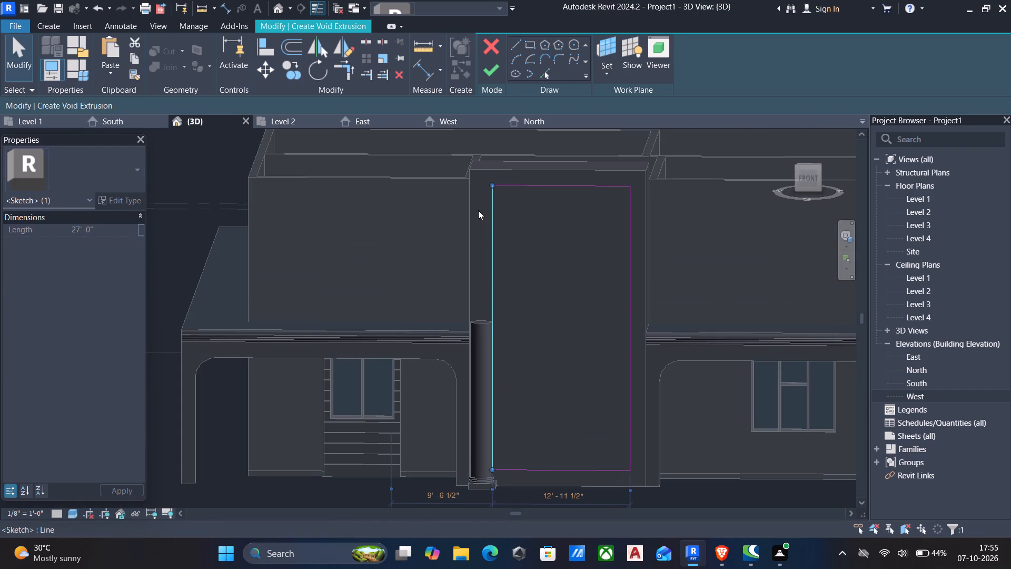
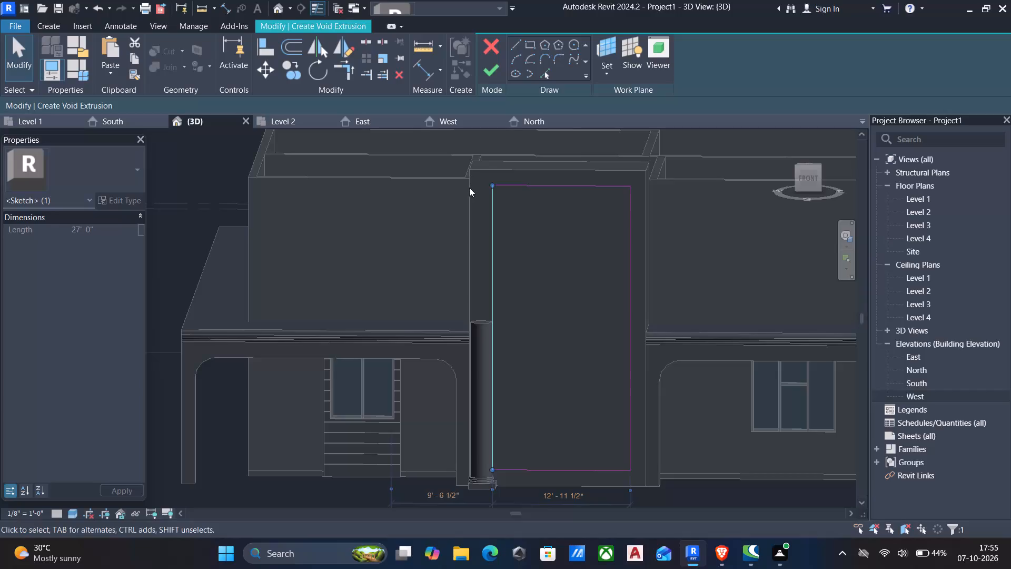
Measure the gap between the void sketch's left line and the tall central block's left edge.
type("dd")
scroll(487, 190, "up", 5)
left_click(498, 181)
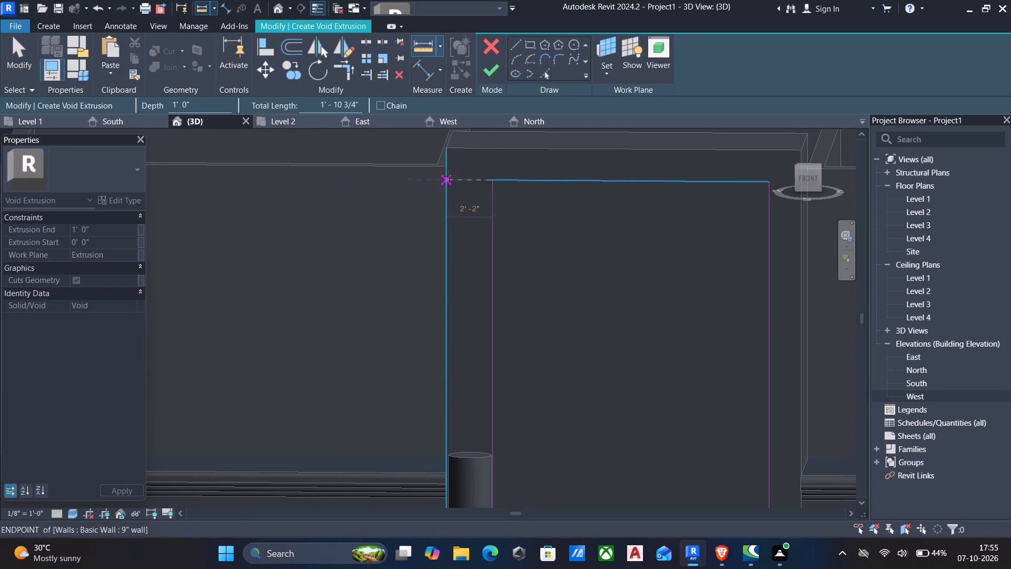
key("Escape")
scroll(571, 259, "down", 5)
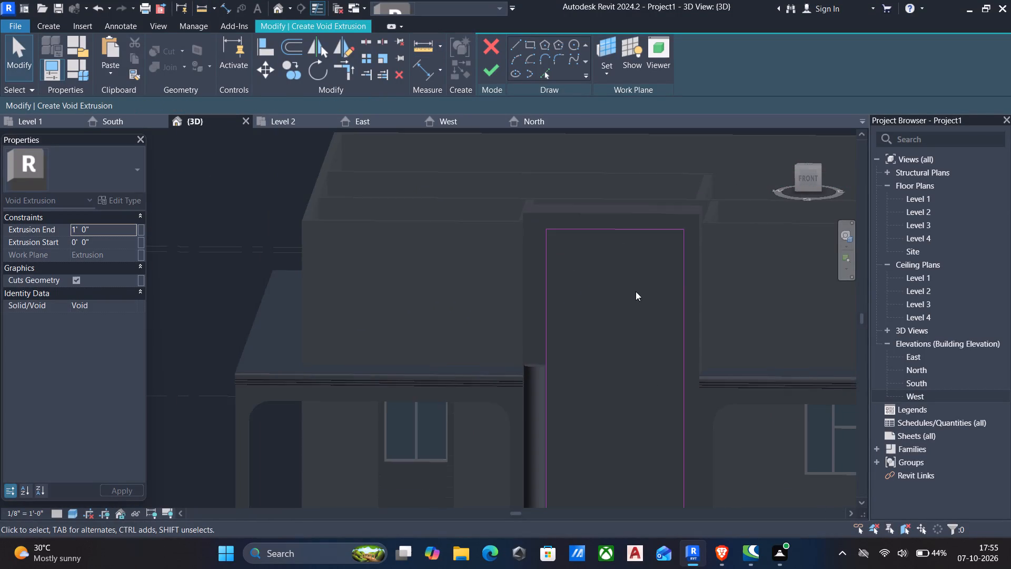
Set the void sketch's right vertical line 2' 2" from the tall central block's right edge.
left_click(680, 289)
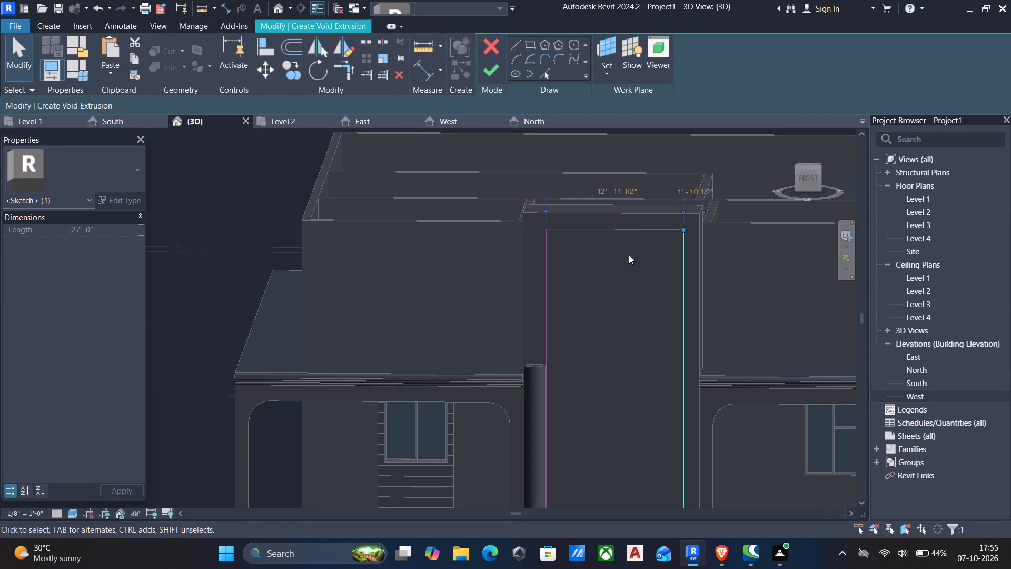
left_click(686, 190)
type("2'2\"")
key("Return")
scroll(699, 272, "down", 3)
middle_click_drag(705, 292, 711, 266)
scroll(711, 267, "down", 1)
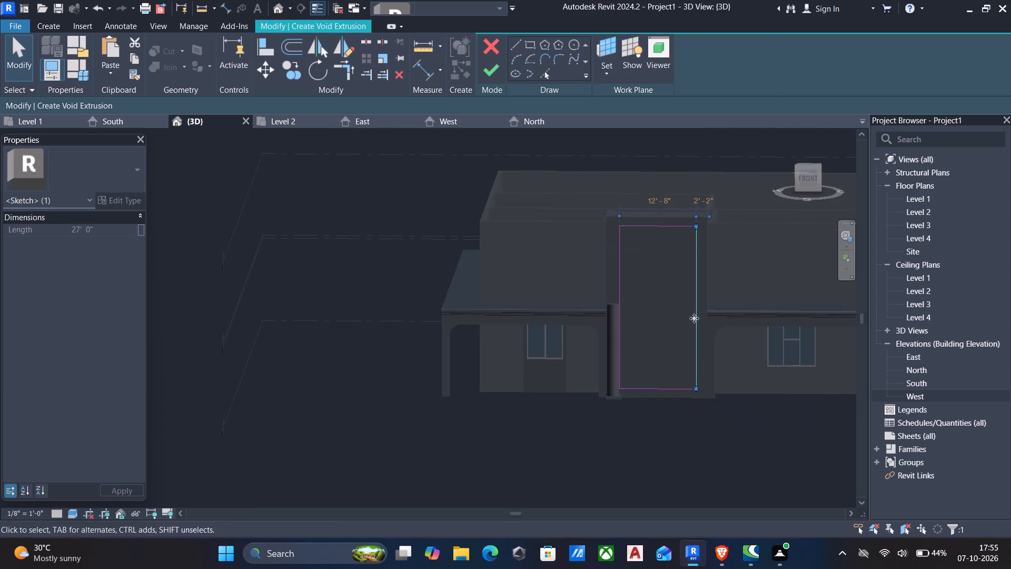
key("Escape")
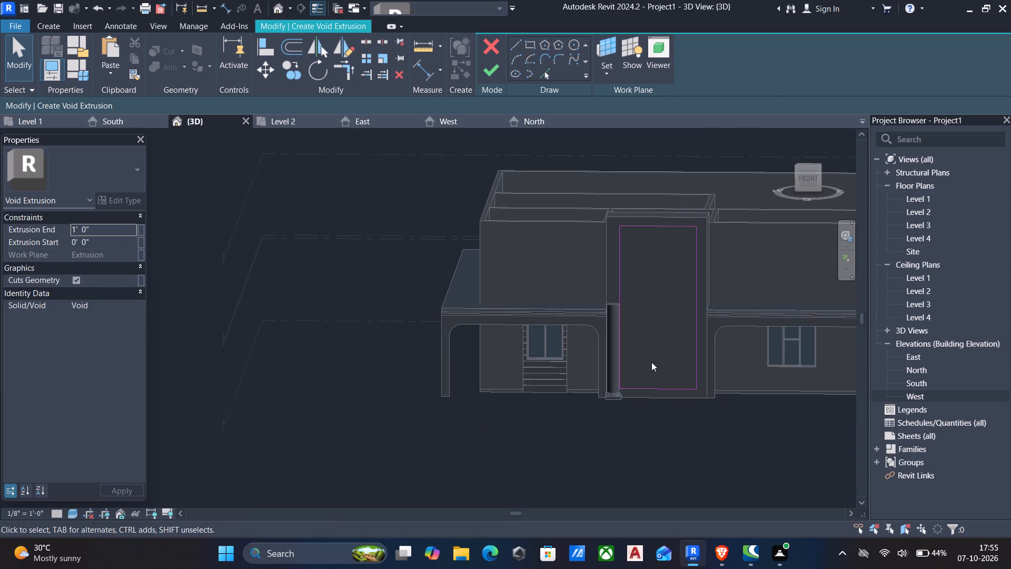
Nudge the void sketch's bottom line down to the block's base, making the sketch 28' 6" high.
left_click(657, 384)
key("Down")
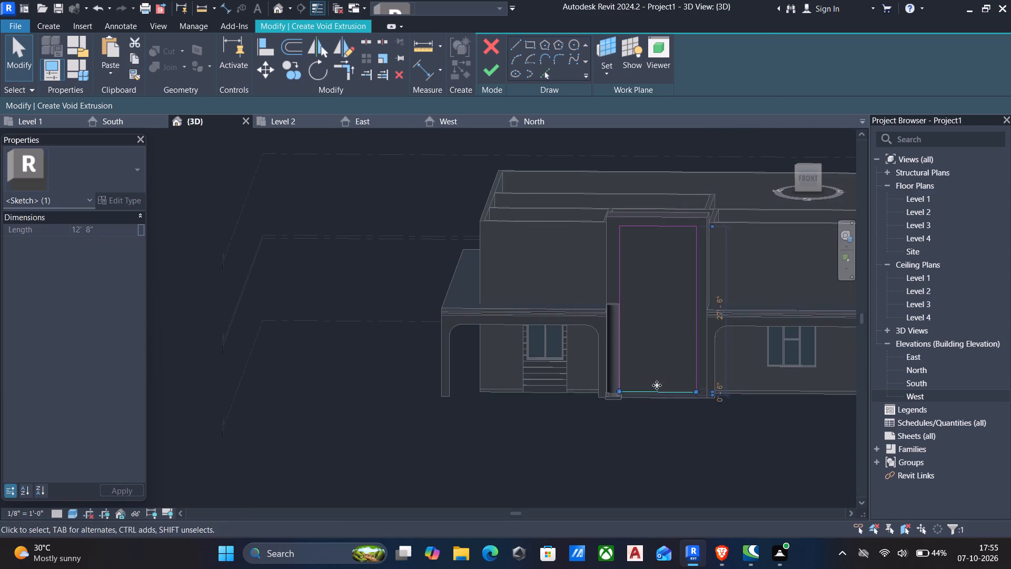
key("Down")
key("Down")
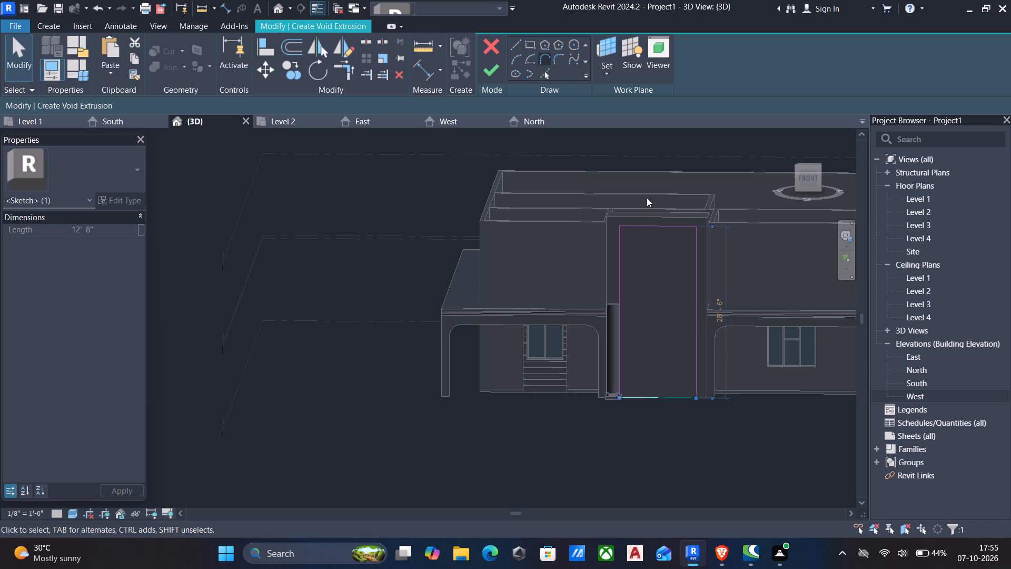
Delete the top horizontal line of the void sketch.
left_click(647, 226)
key("Delete")
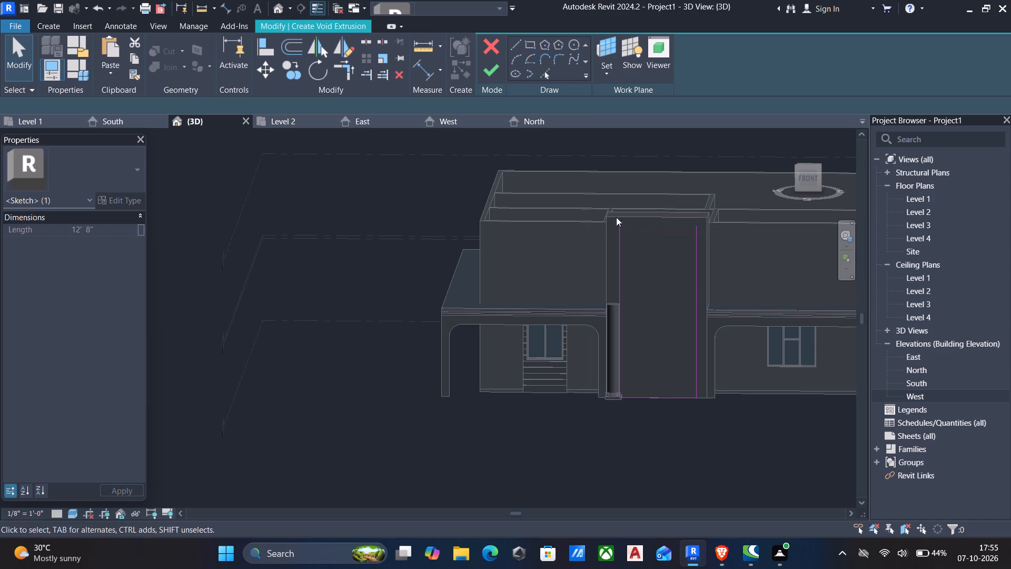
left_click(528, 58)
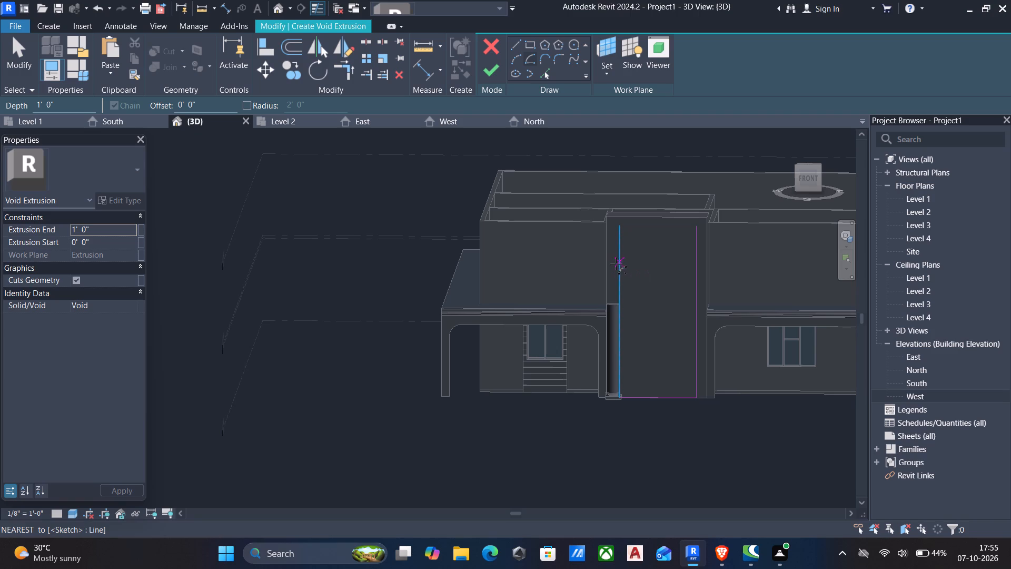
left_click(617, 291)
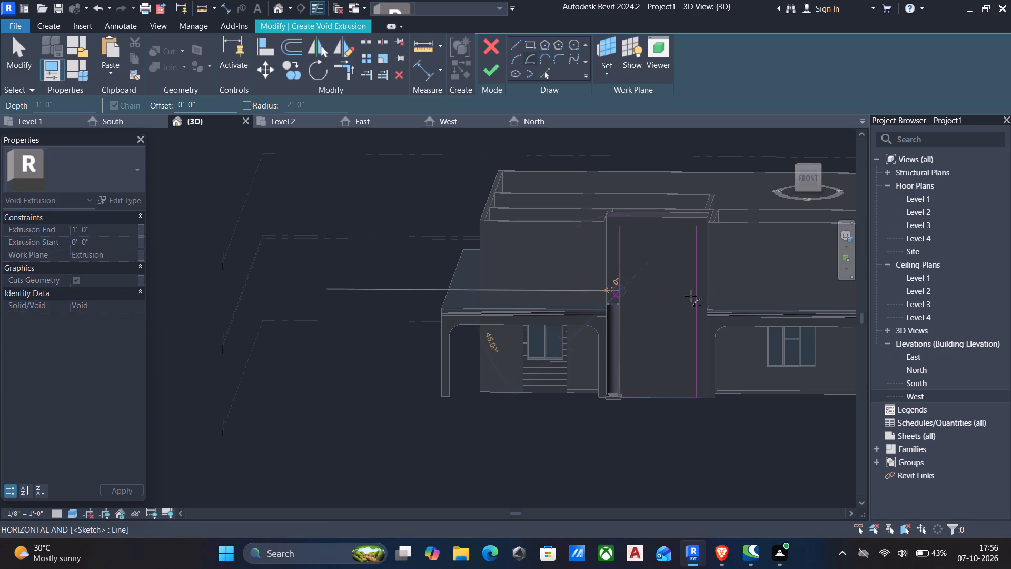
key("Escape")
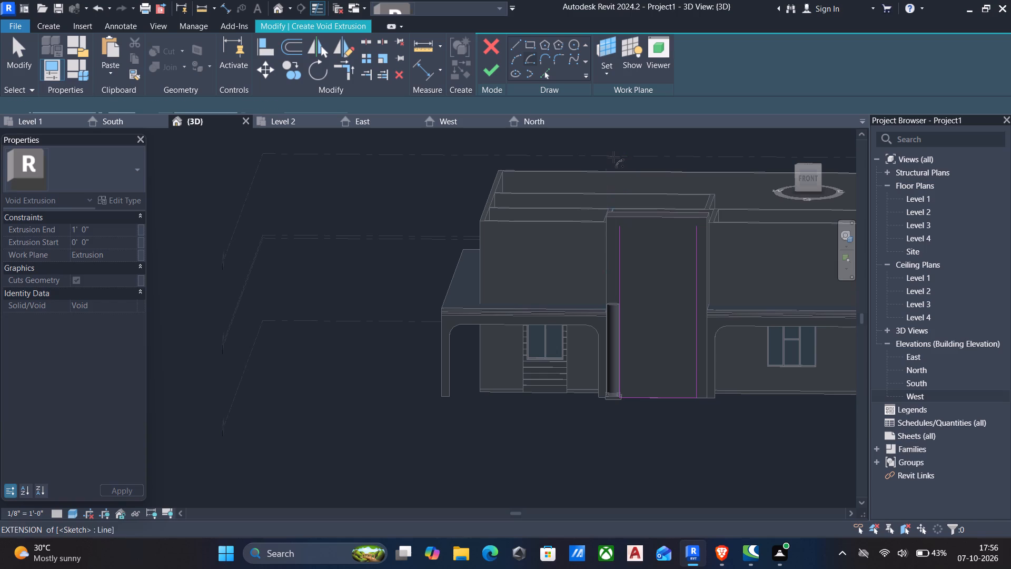
Draw a semicircular arc of 6' 4" radius spanning the void sketch's two vertical lines near their upper ends.
left_click(516, 57)
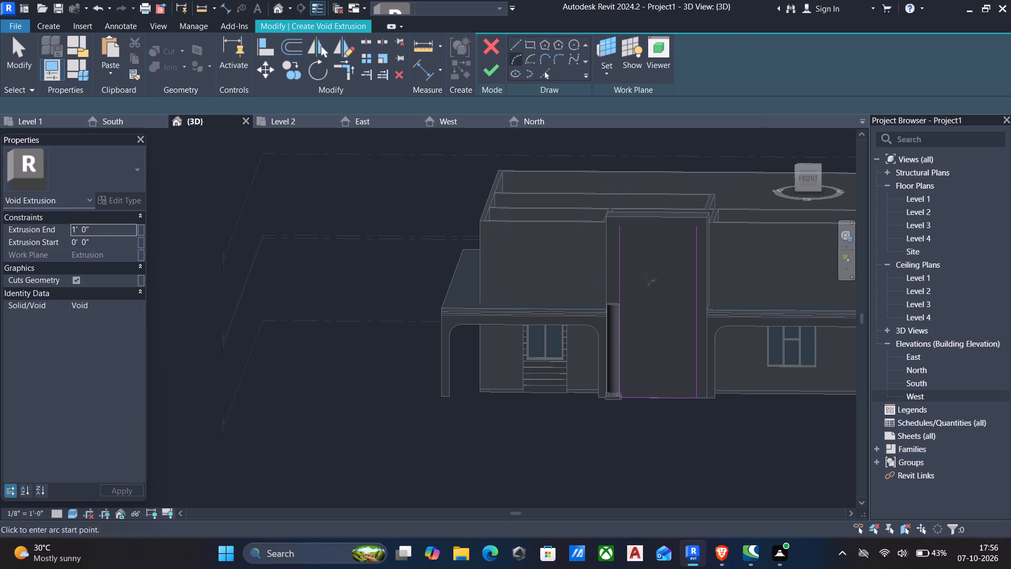
left_click(619, 284)
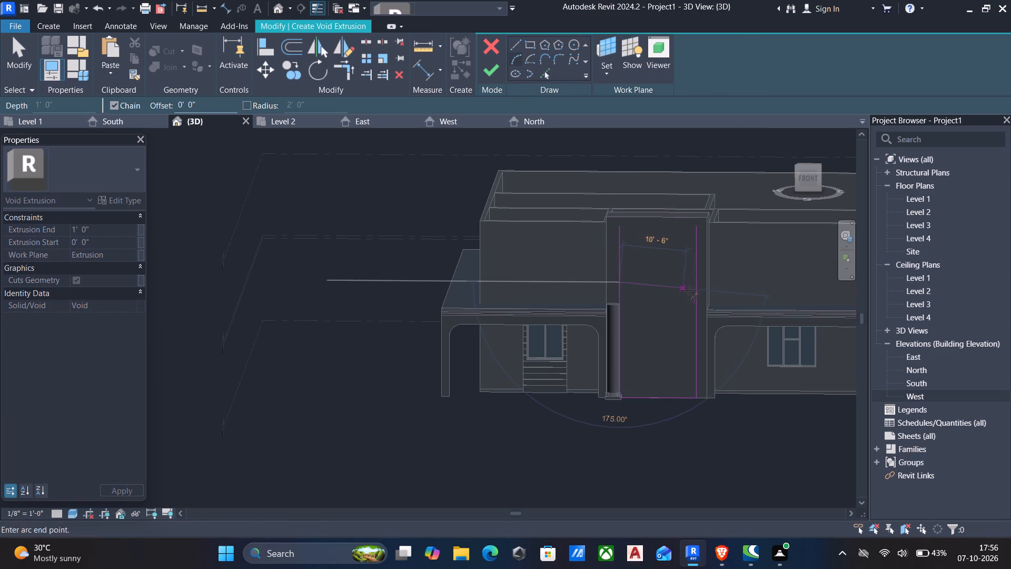
left_click(695, 281)
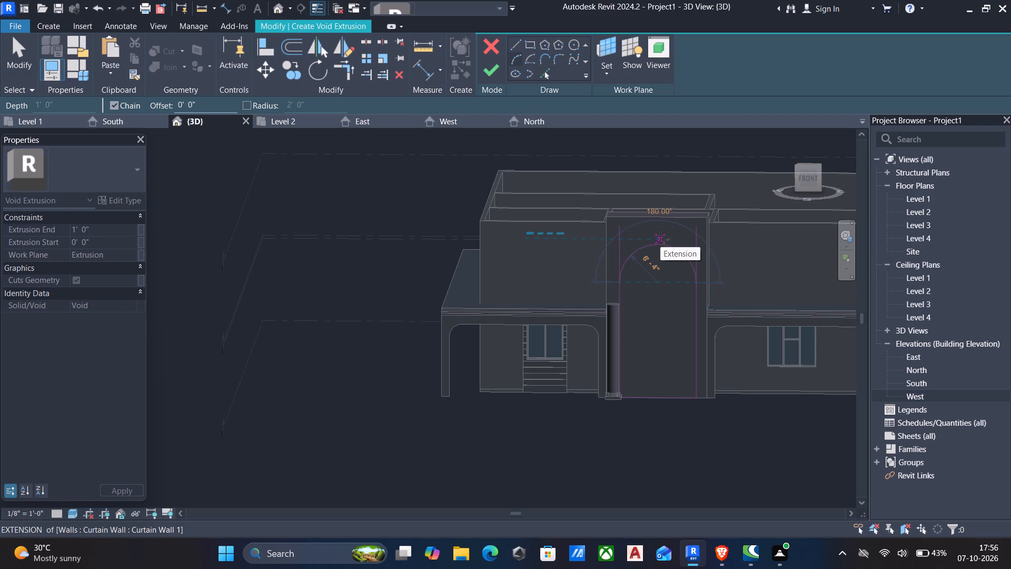
left_click(656, 238)
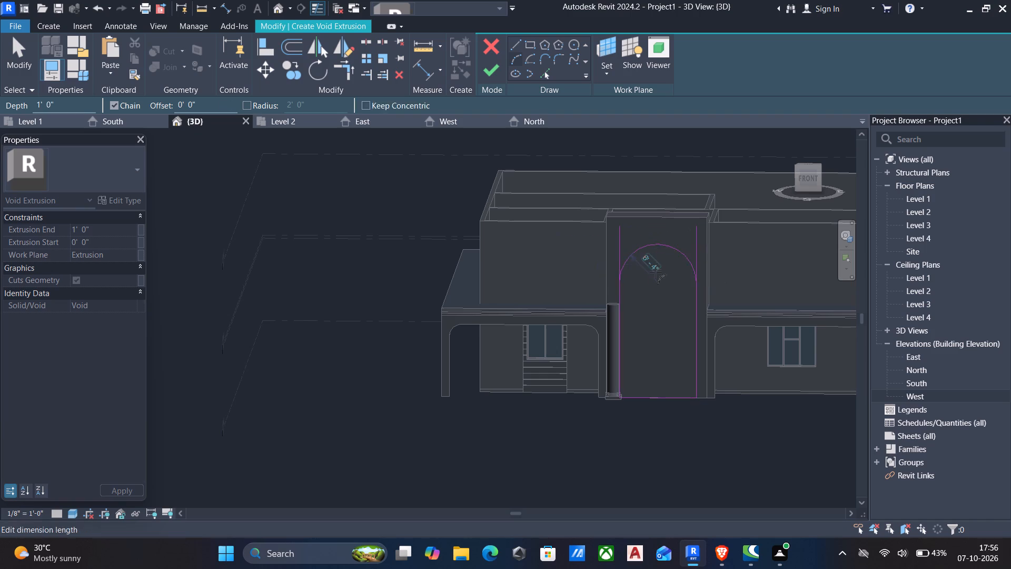
key("Escape")
key("Escape")
Nudge the semicircular arc upward three increments between the sketch's vertical lines.
left_click(653, 248)
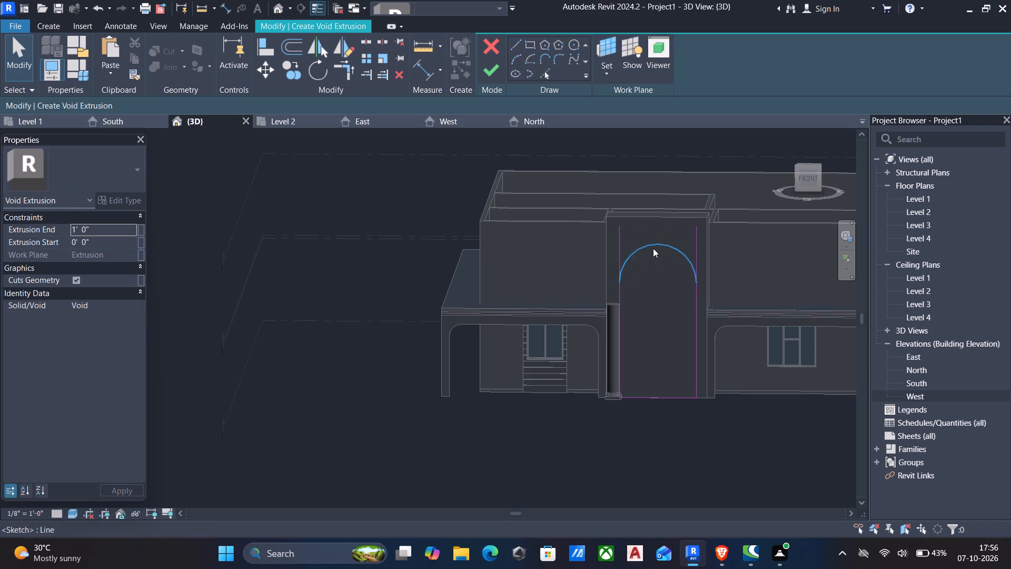
key("Up")
key("Up")
key("Up")
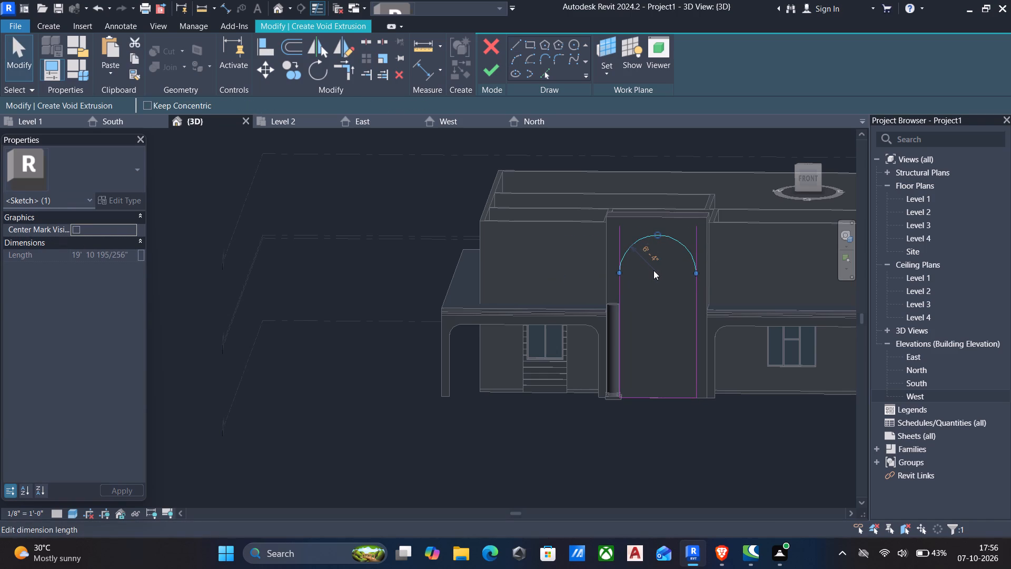
scroll(656, 272, "up", 4)
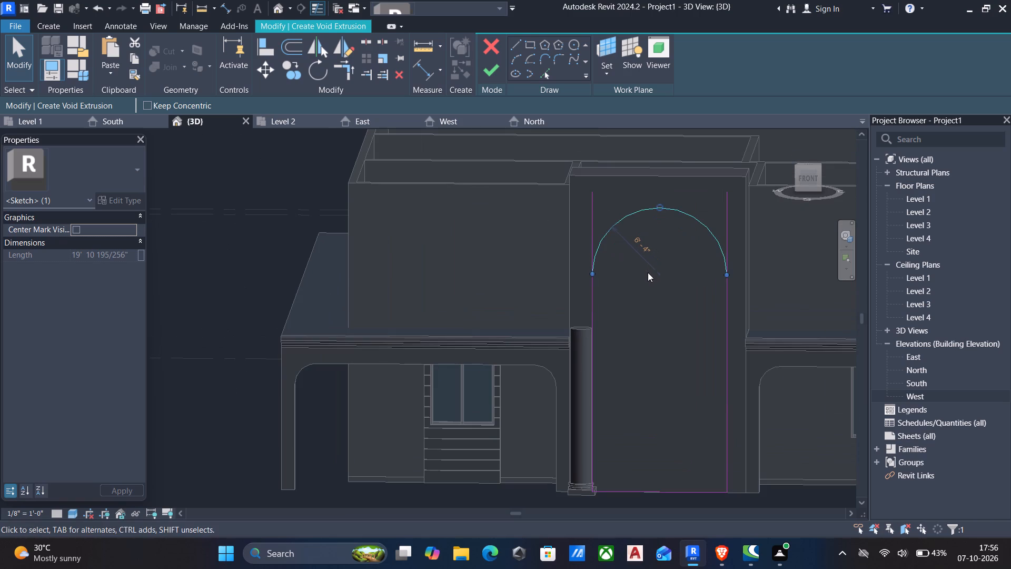
key("Escape")
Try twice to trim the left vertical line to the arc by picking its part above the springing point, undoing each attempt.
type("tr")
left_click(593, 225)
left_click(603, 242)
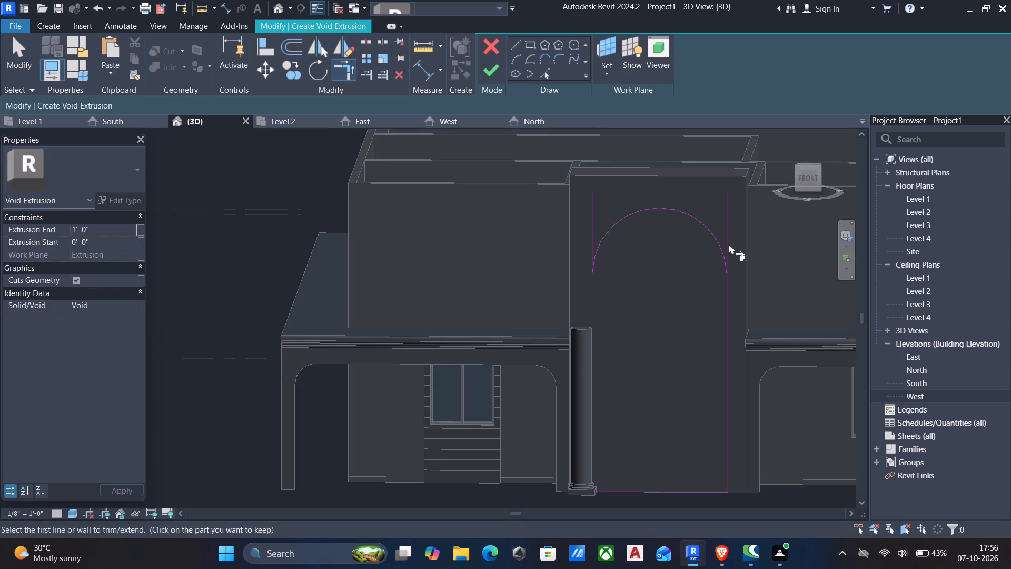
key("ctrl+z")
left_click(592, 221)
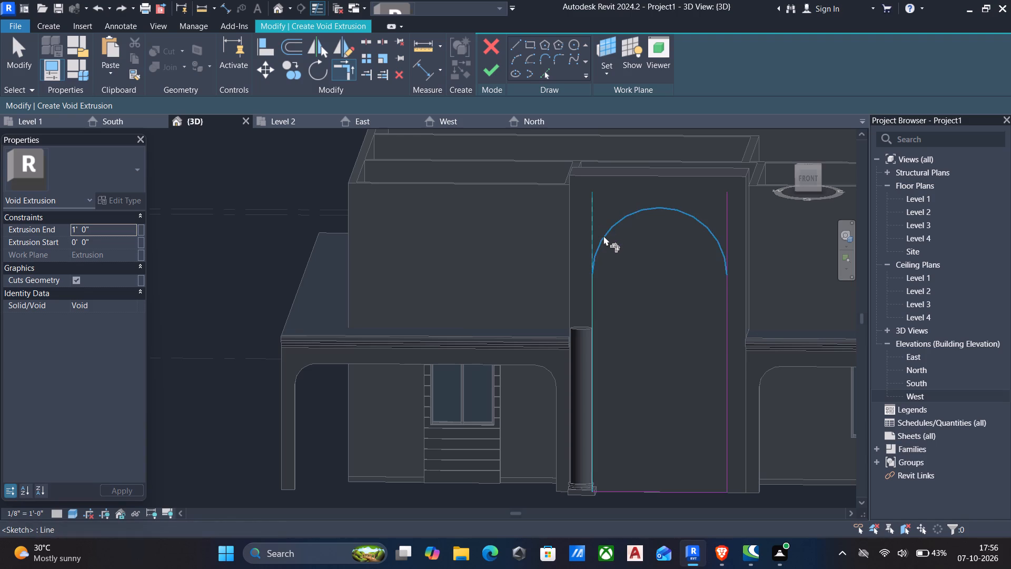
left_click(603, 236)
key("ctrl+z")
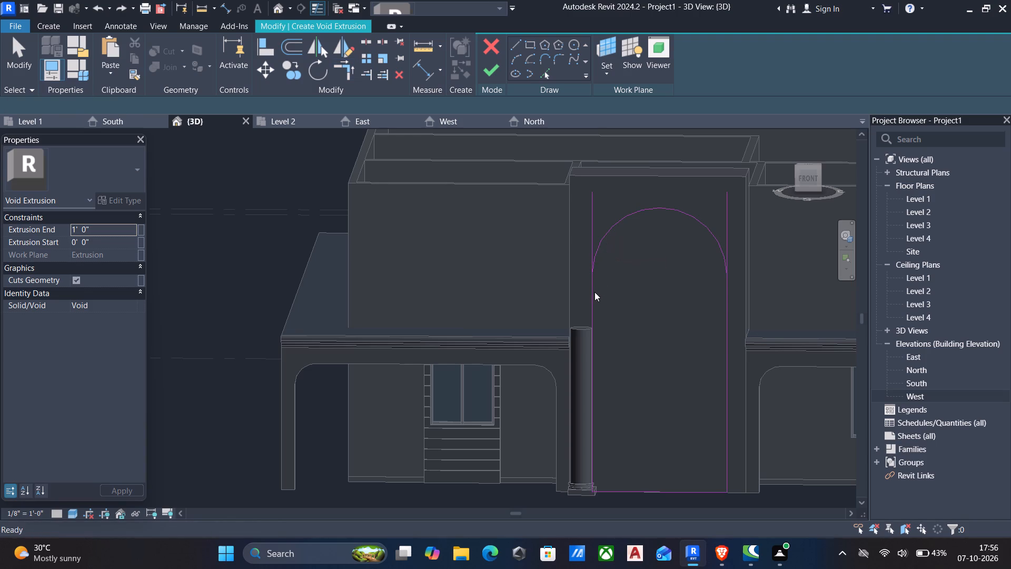
Trim both vertical lines to the arc's ends, keeping their lower parts to form a closed arched outline.
left_click(591, 296)
left_click(606, 243)
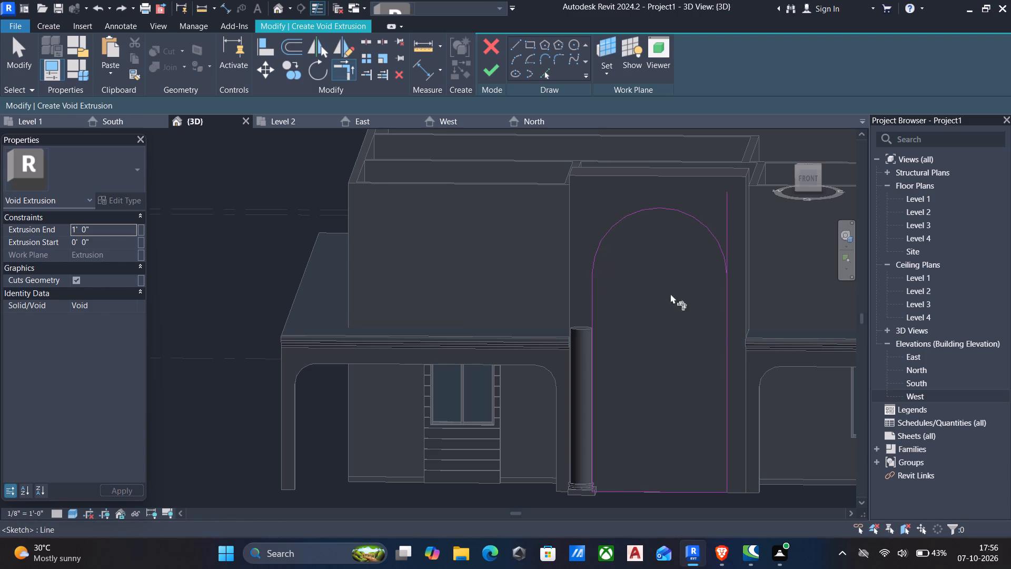
left_click(726, 319)
left_click(698, 223)
key("Escape")
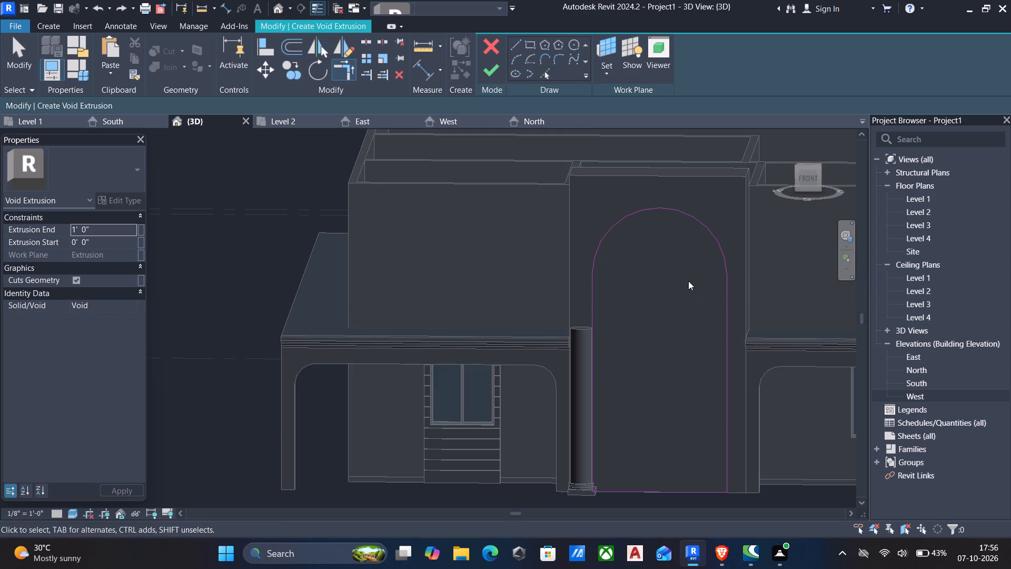
Finish the arched void sketch, stretch its depth through the block to about 79' 4 1/2", and finish the in-place model.
scroll(688, 283, "down", 2)
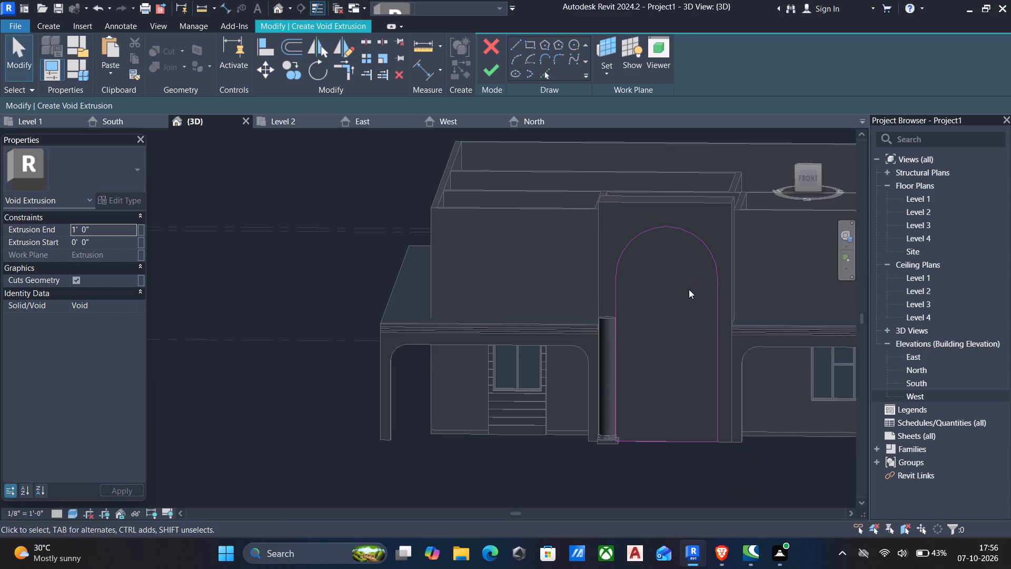
left_click(493, 68)
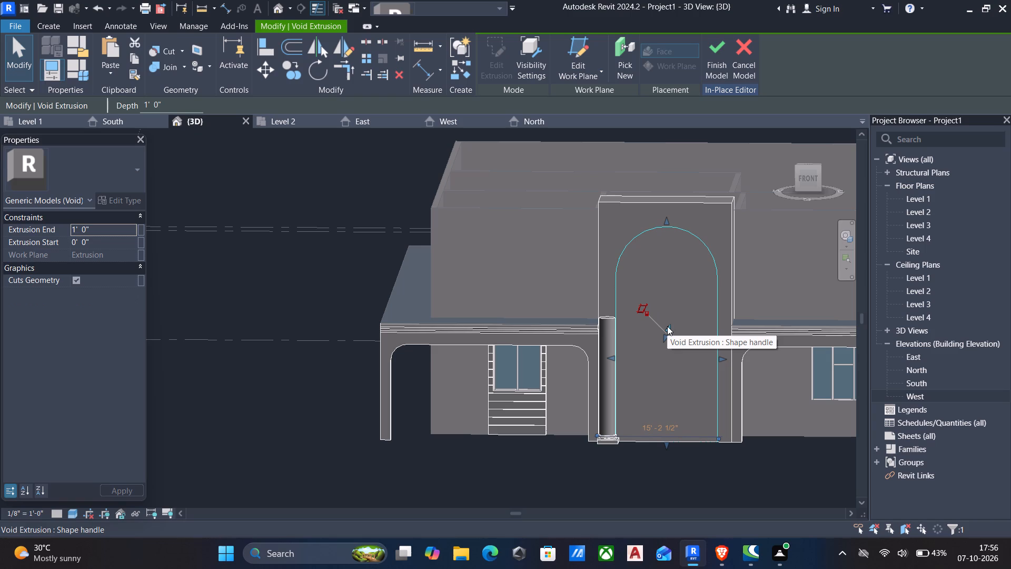
left_click_drag(667, 326, 711, 256)
left_click(717, 52)
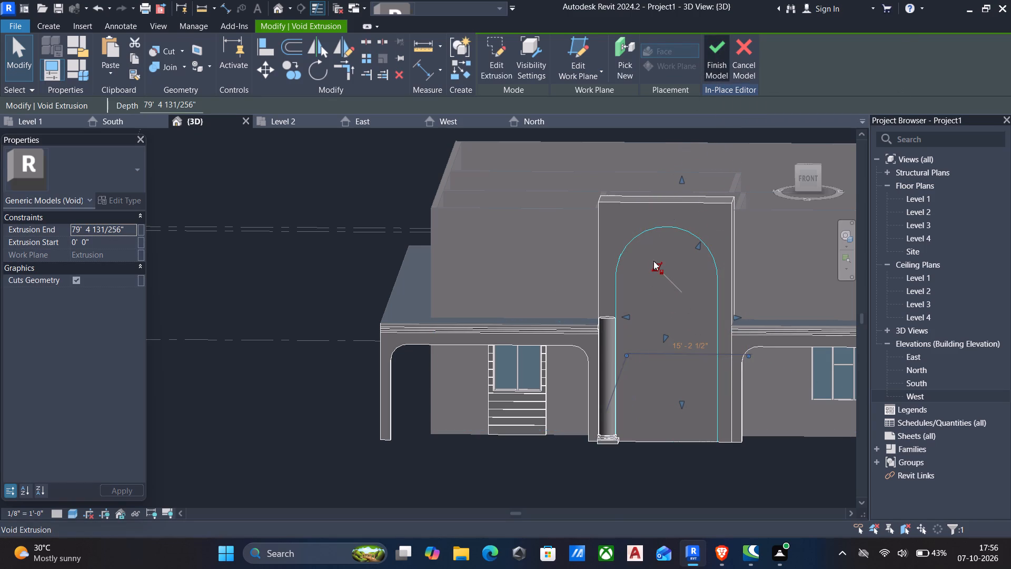
Examine the arched opening in the tall central block and the door behind it from several angles.
scroll(665, 327, "down", 4)
middle_click_drag(666, 328, 644, 349)
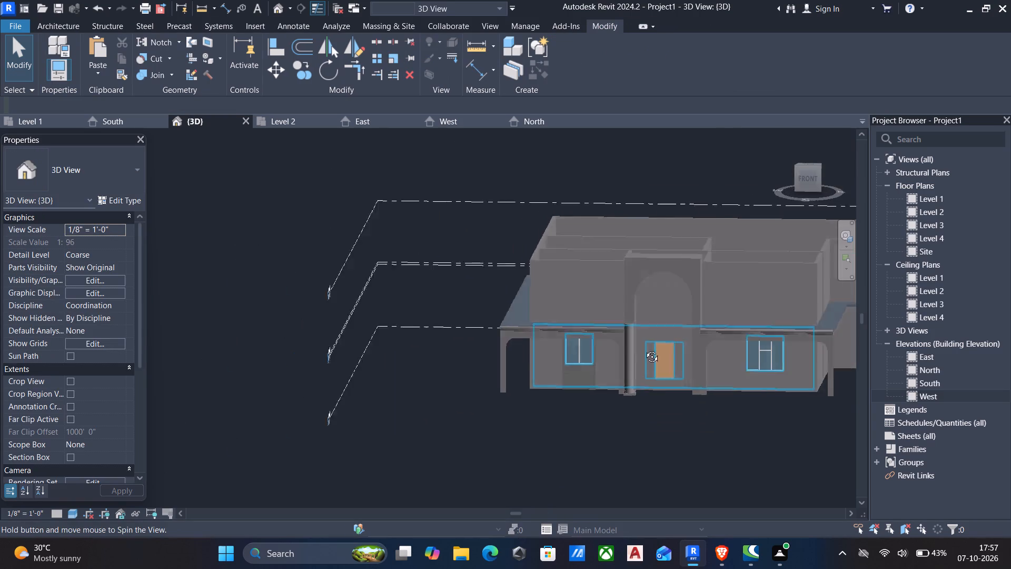
middle_click_drag(644, 349, 723, 368)
scroll(723, 368, "up", 4, "shift")
scroll(697, 308, "up", 4)
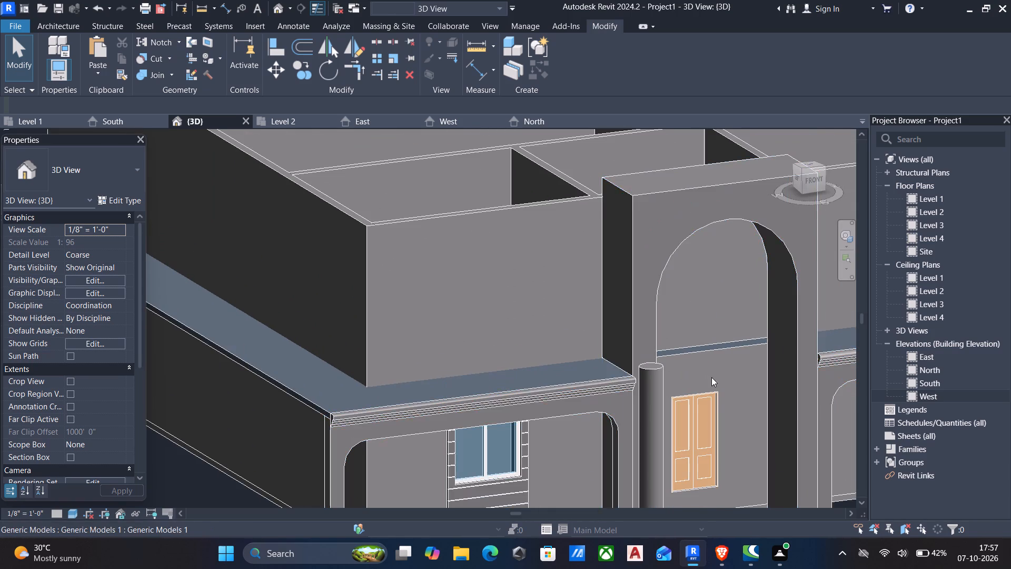
scroll(712, 378, "down", 1)
middle_click_drag(714, 381, 661, 360)
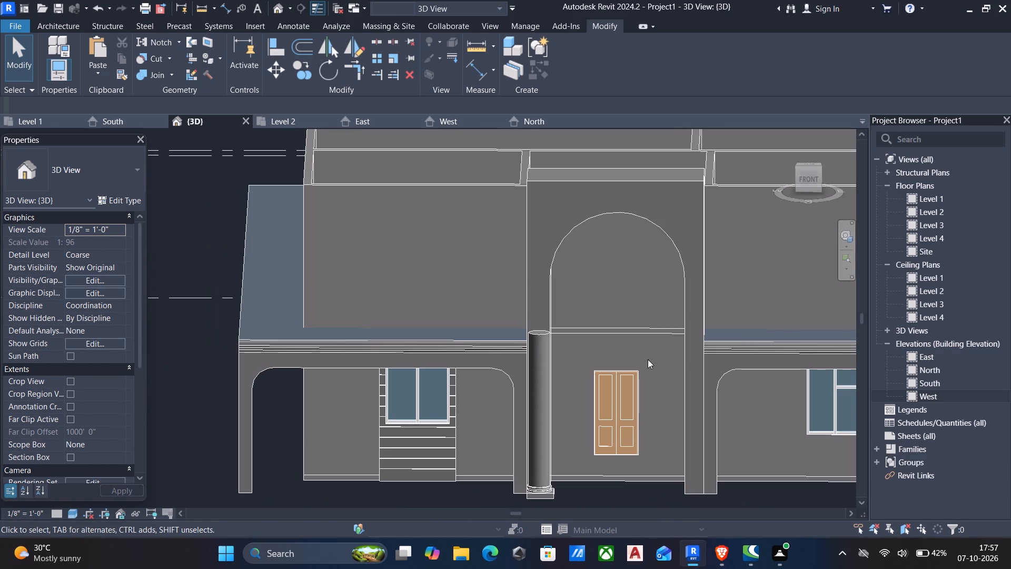
scroll(636, 355, "down", 1)
middle_click_drag(636, 355, 556, 360, "shift")
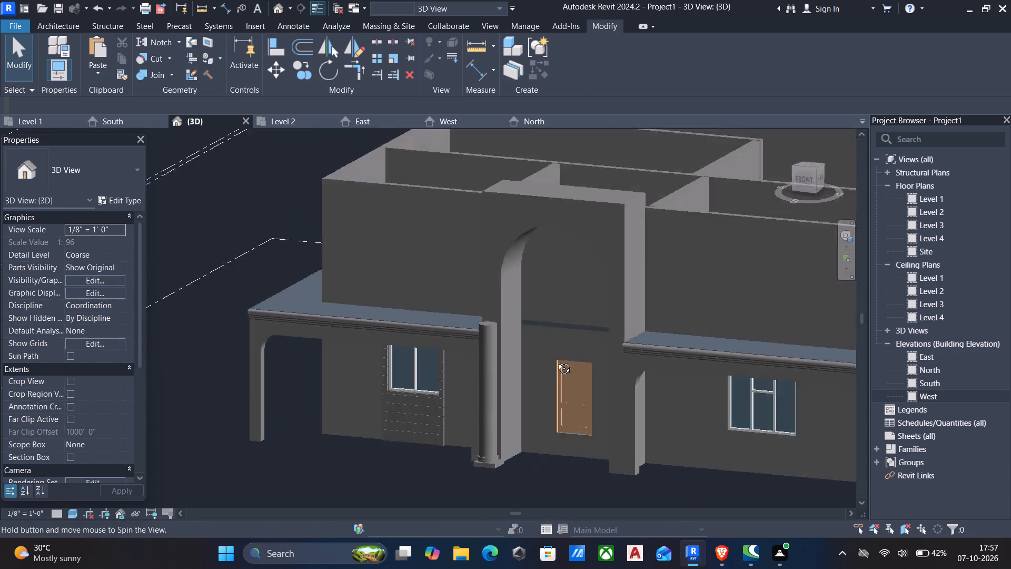
middle_click_drag(556, 360, 526, 356, "shift")
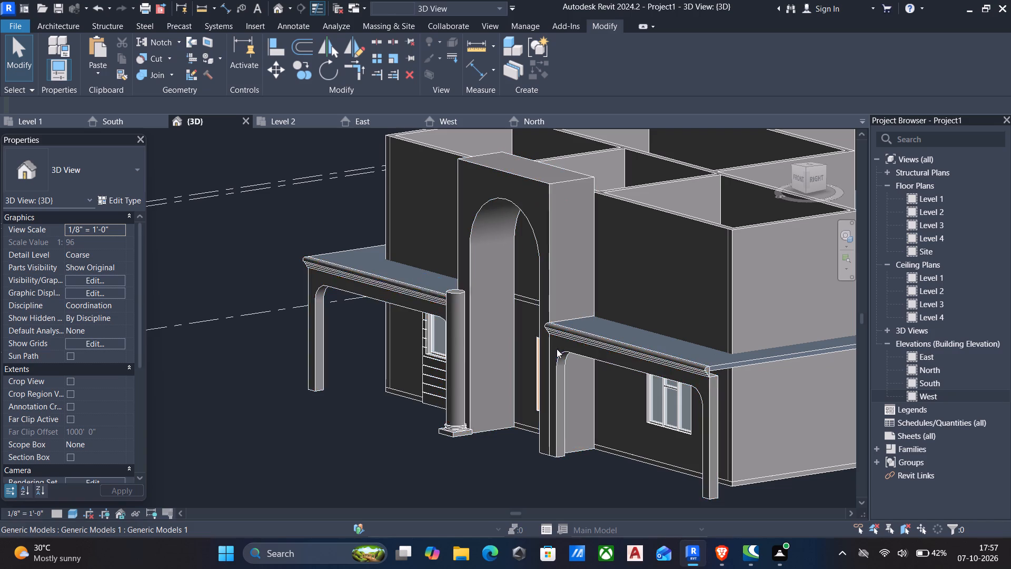
scroll(571, 316, "down", 1, "shift")
middle_click_drag(571, 317, 631, 337, "shift")
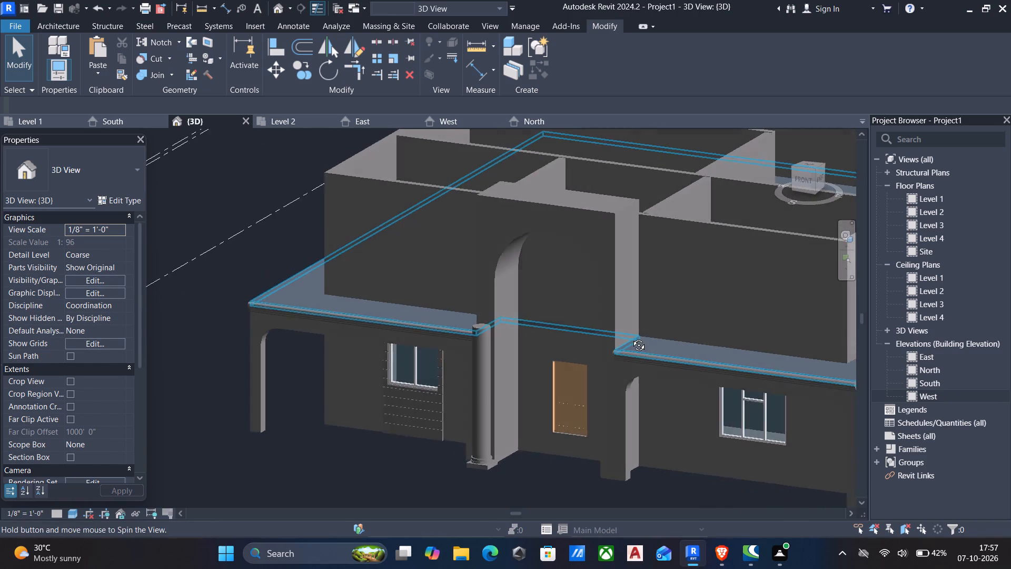
middle_click_drag(631, 337, 633, 337, "shift")
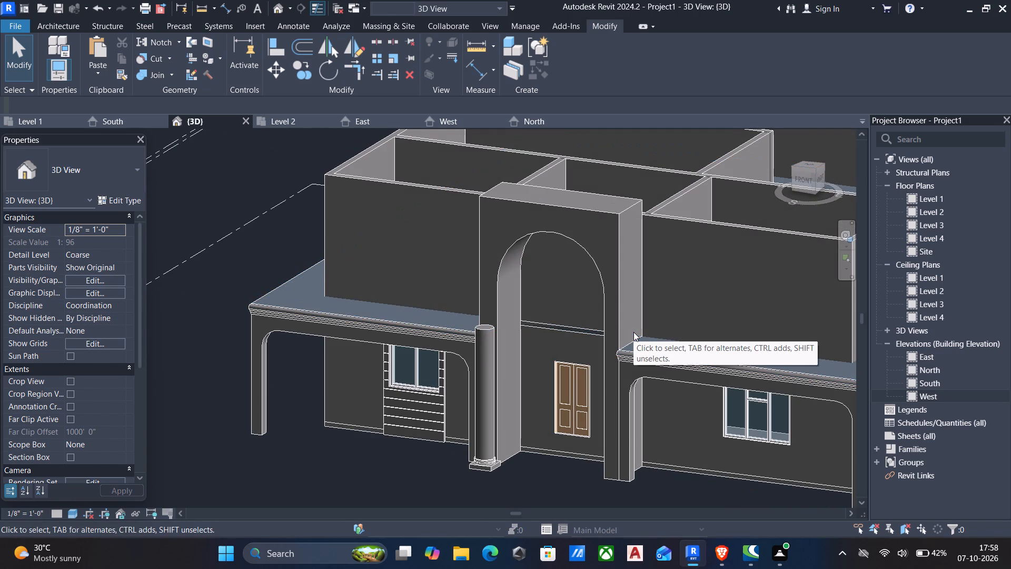
Reopen the in-place generic model for editing and start an Extrusion with the tall central block's front face as work plane.
left_click(555, 230)
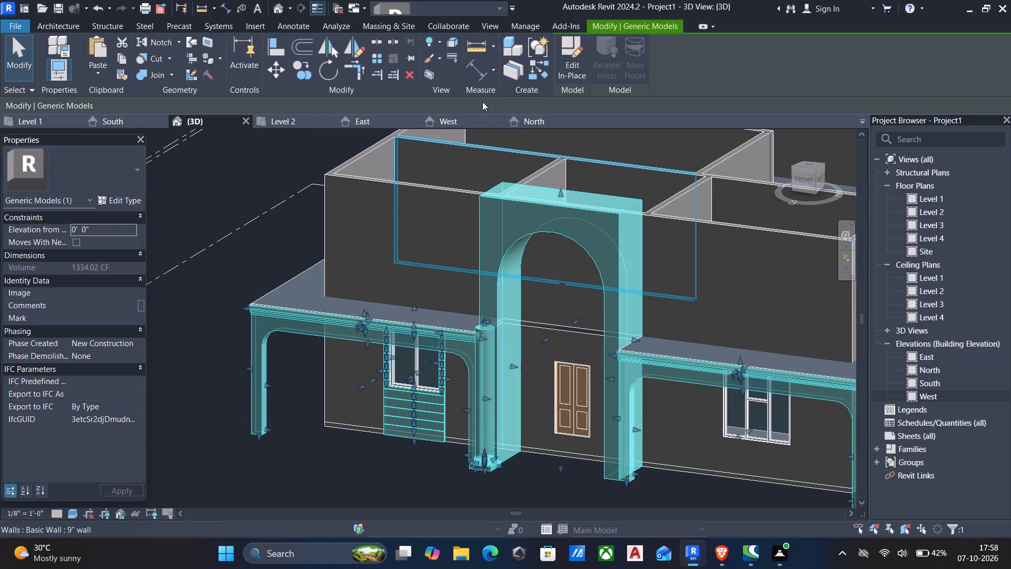
left_click(565, 52)
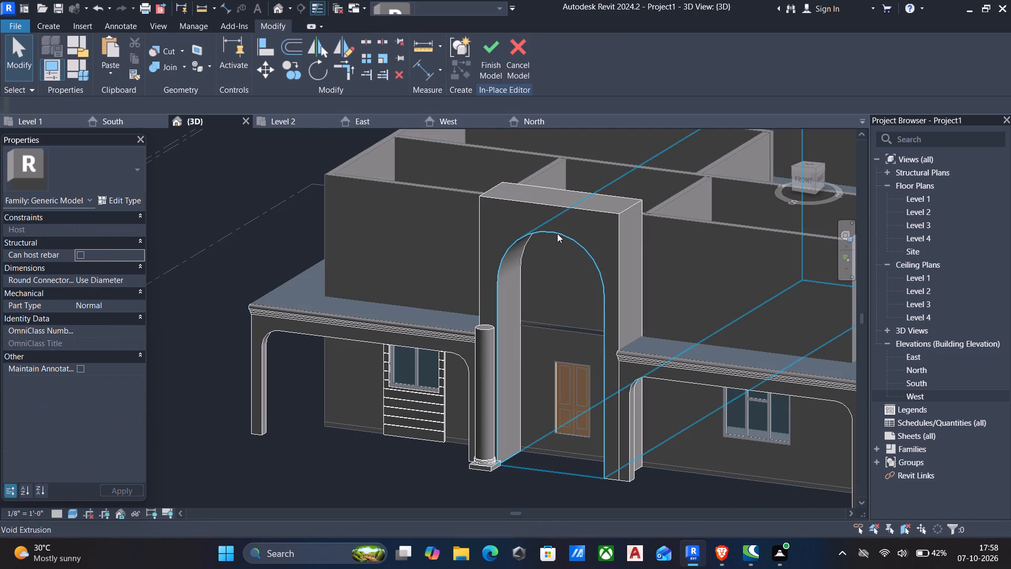
left_click(44, 22)
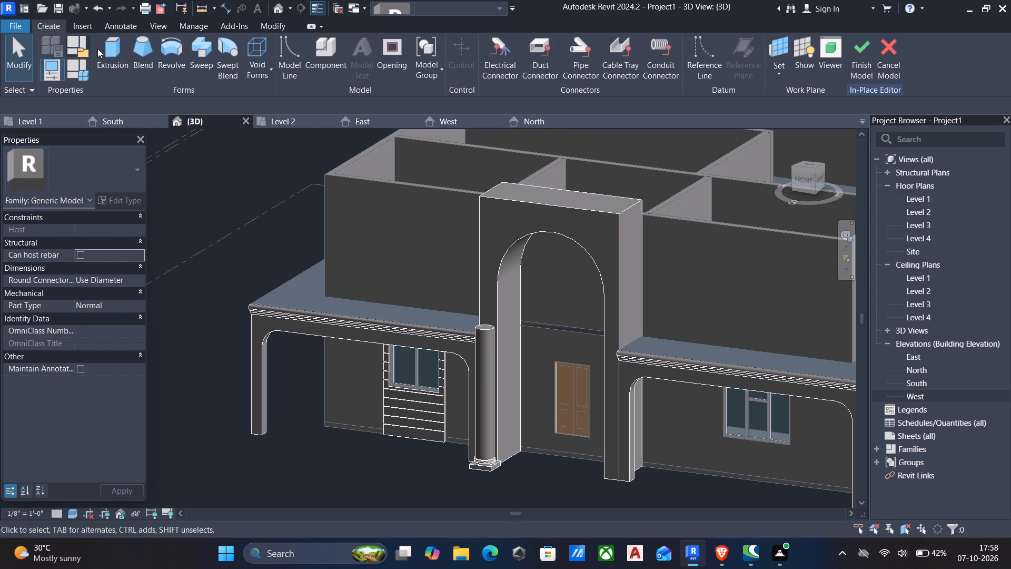
left_click(114, 51)
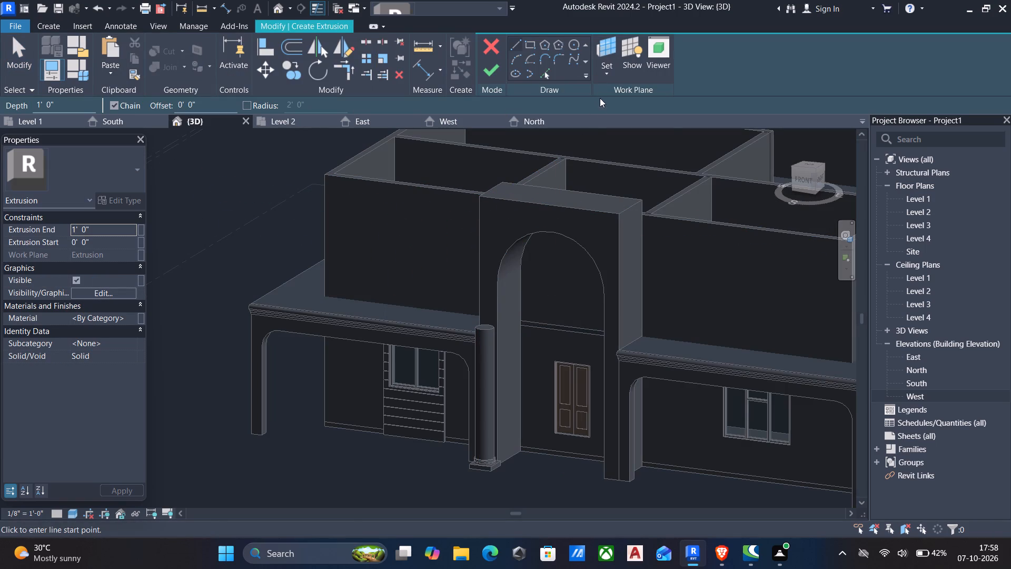
left_click(604, 76)
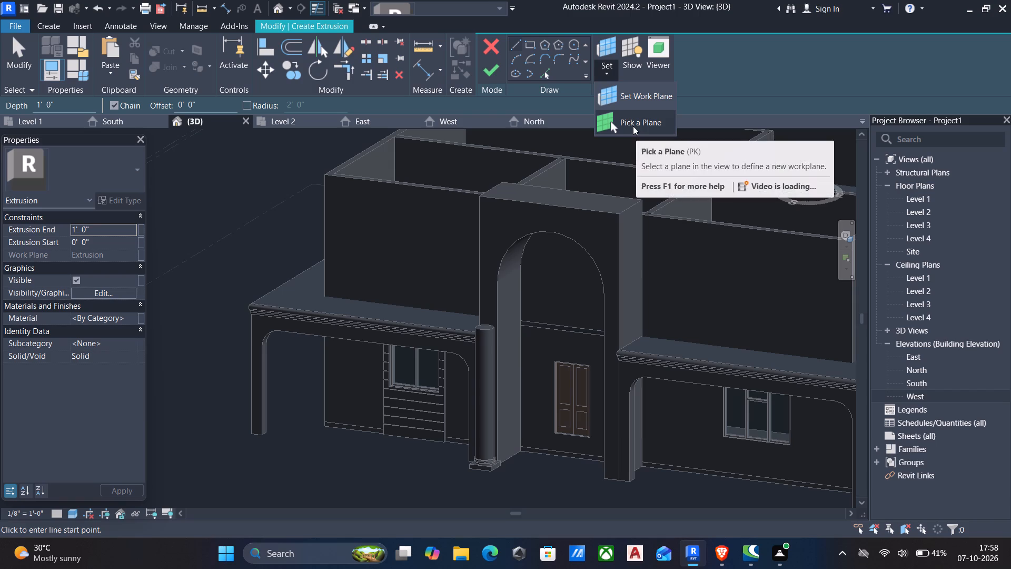
left_click(633, 126)
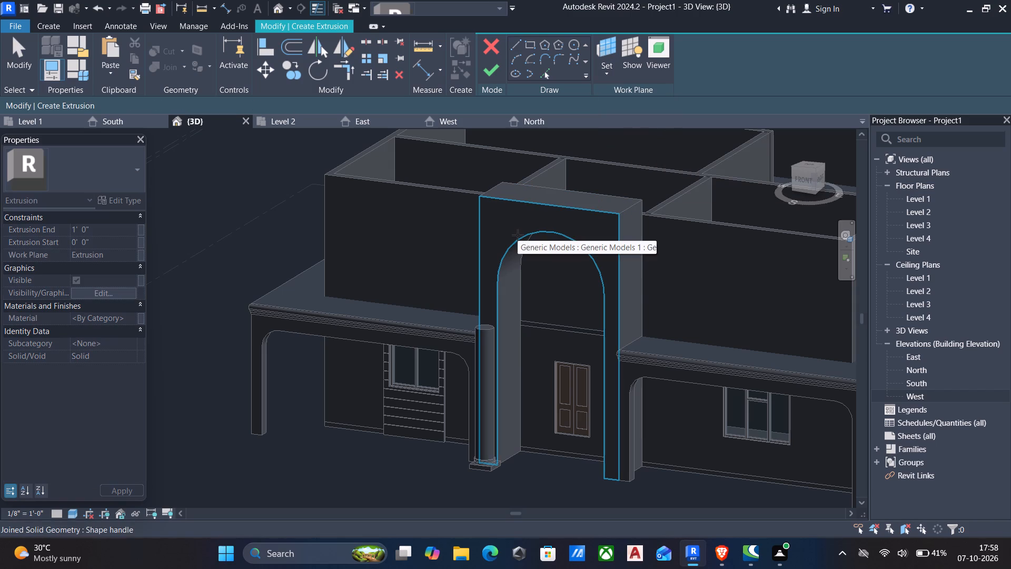
left_click(518, 235)
Using Pick Lines with a 4" offset, sketch an outer outline around the opening's arc and both vertical sides.
left_click(801, 179)
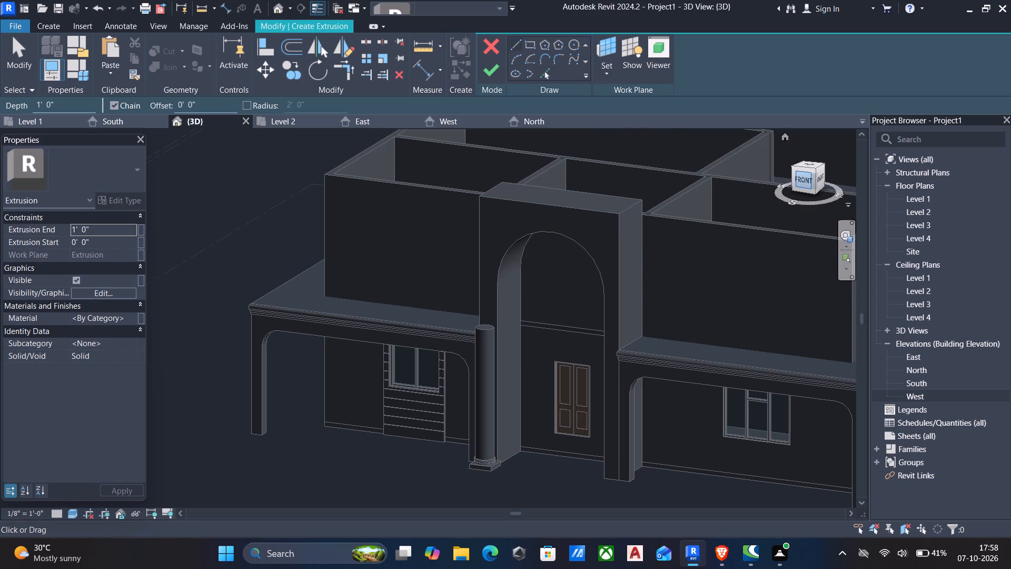
scroll(440, 308, "up", 2)
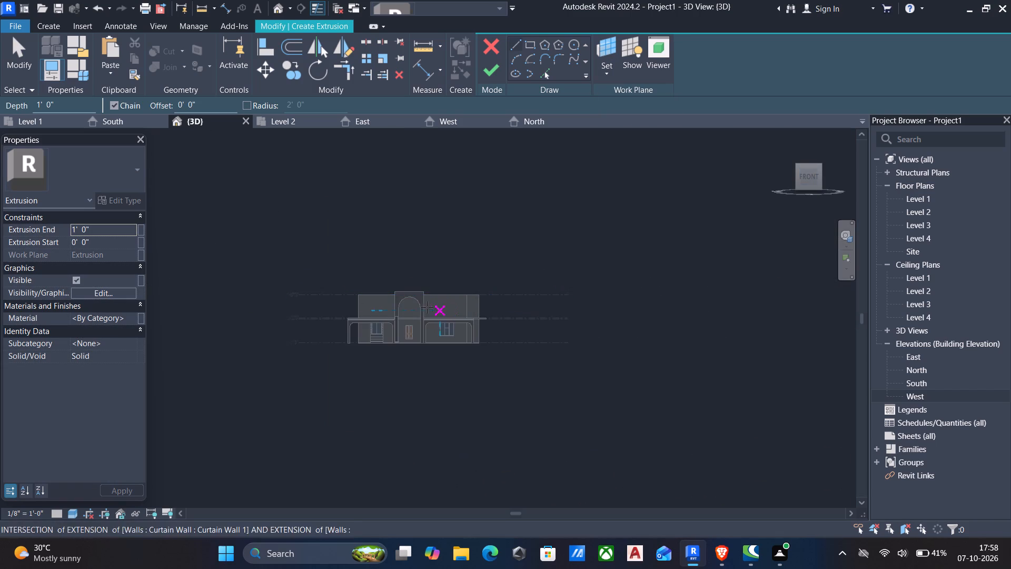
scroll(427, 307, "up", 2)
scroll(352, 304, "up", 6)
scroll(388, 339, "up", 10)
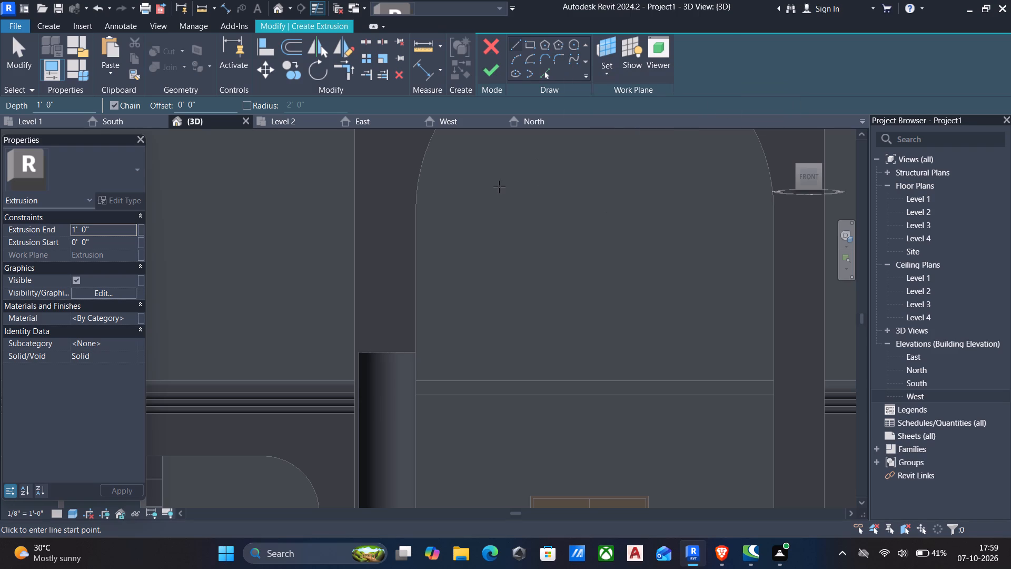
scroll(498, 193, "down", 2)
middle_click_drag(501, 200, 512, 281)
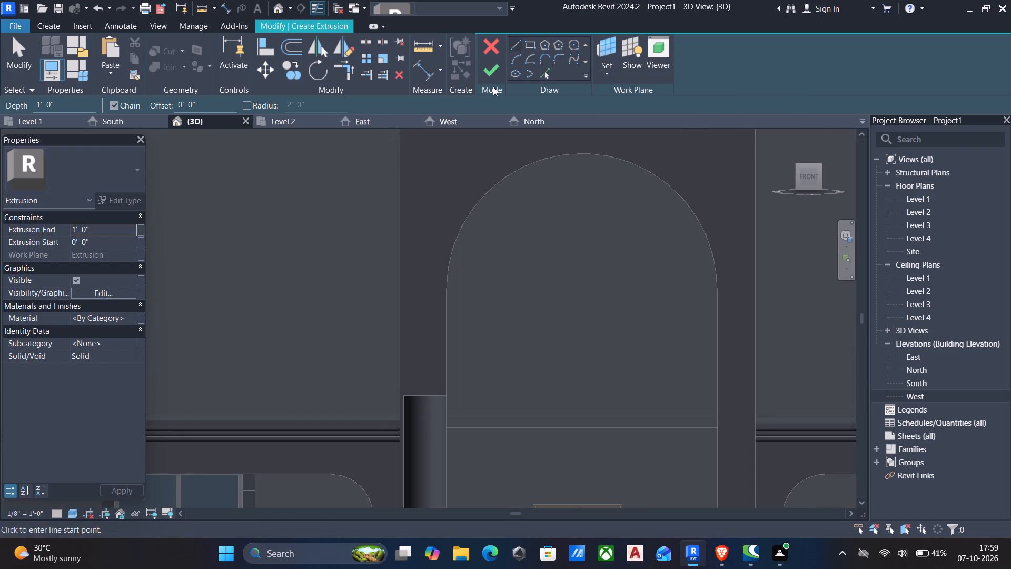
left_click(546, 75)
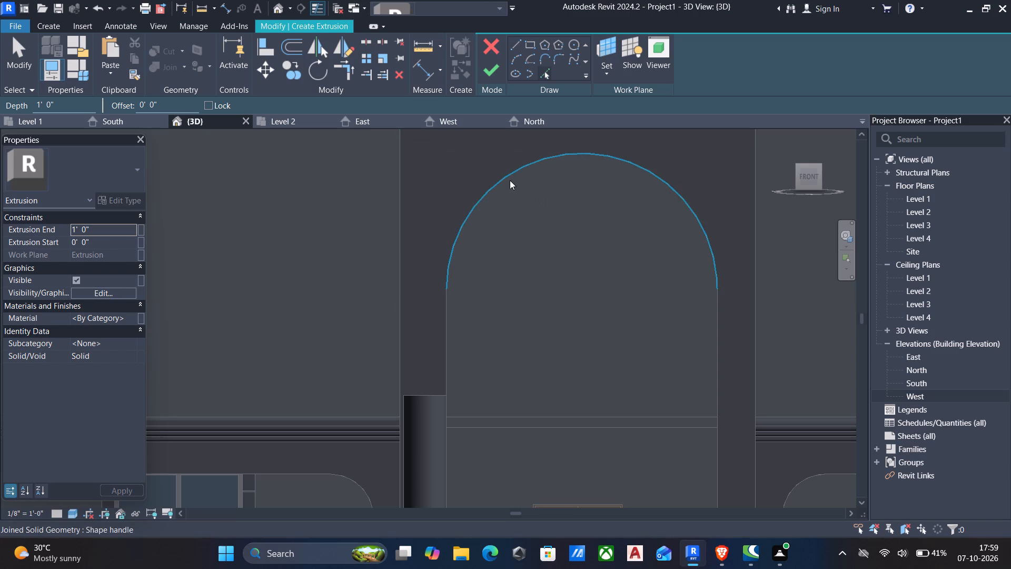
left_click_drag(179, 107, 0, 48)
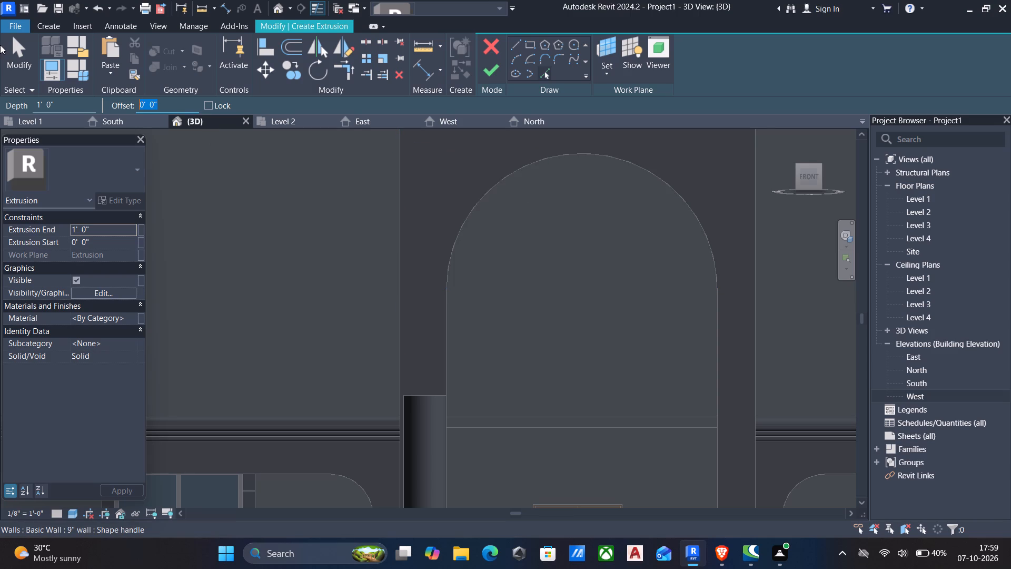
key("2")
key("shift+quotedbl")
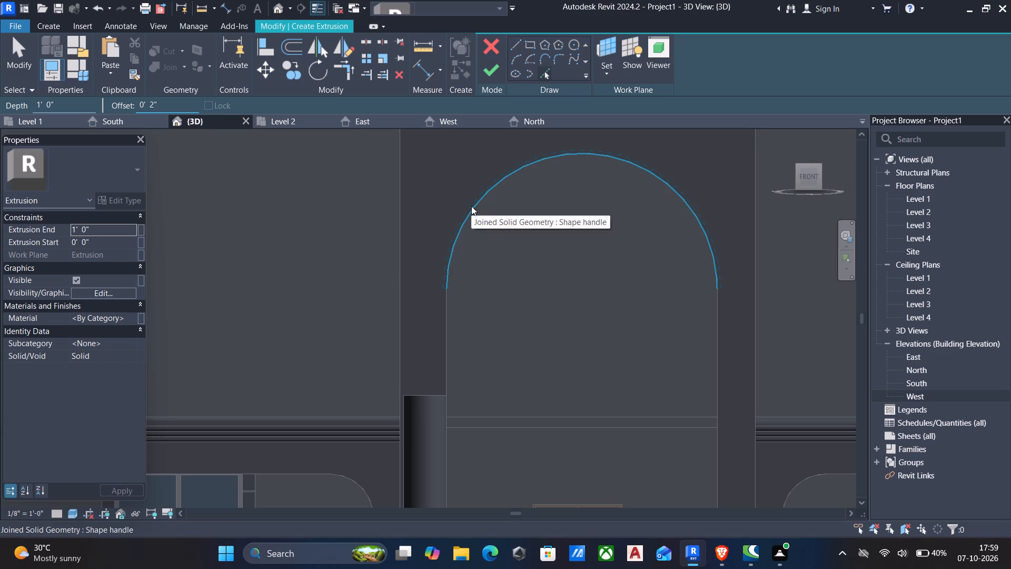
left_click_drag(165, 103, 80, 93)
type("4\"")
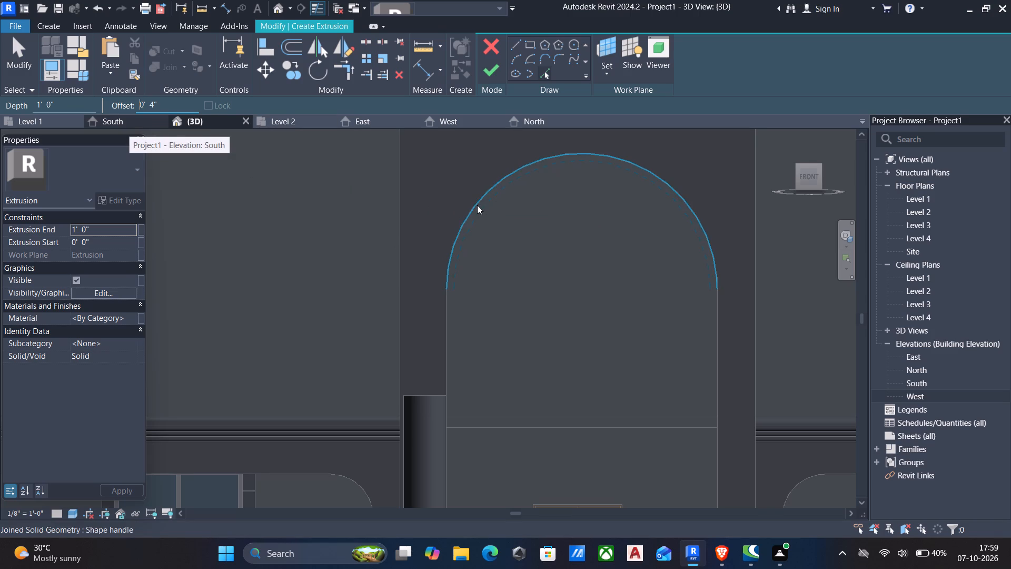
left_click(480, 197)
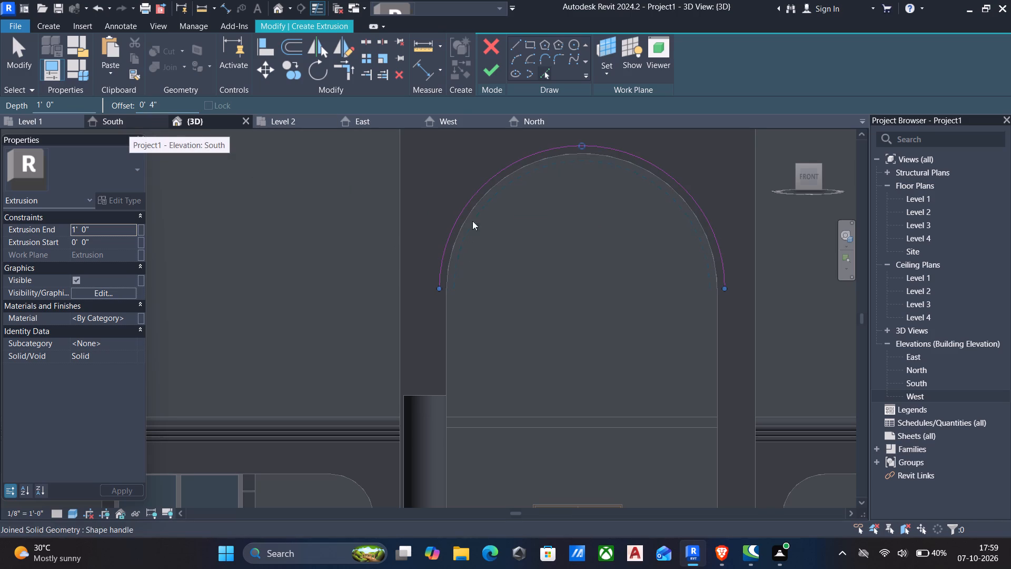
left_click(445, 313)
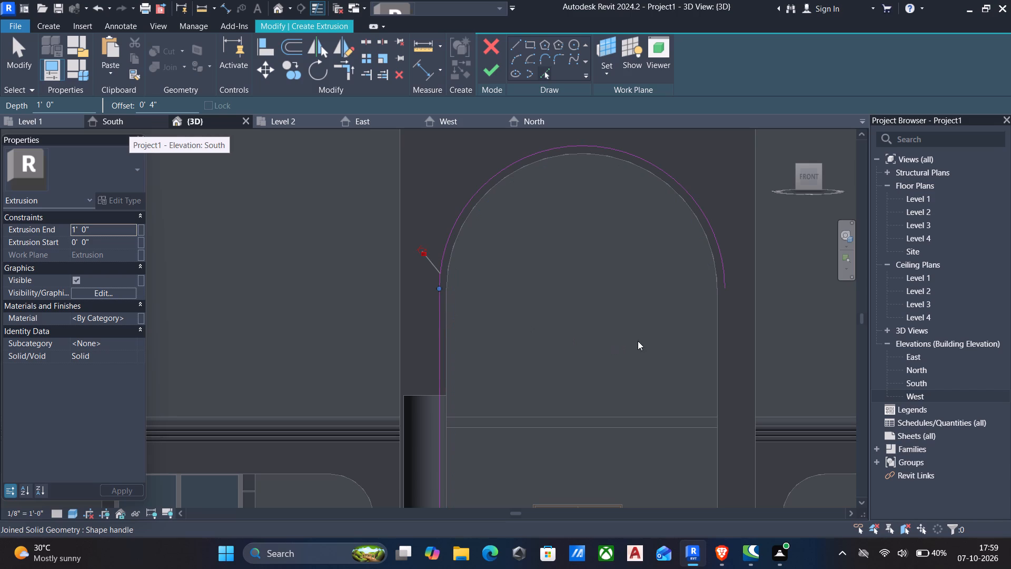
left_click(715, 336)
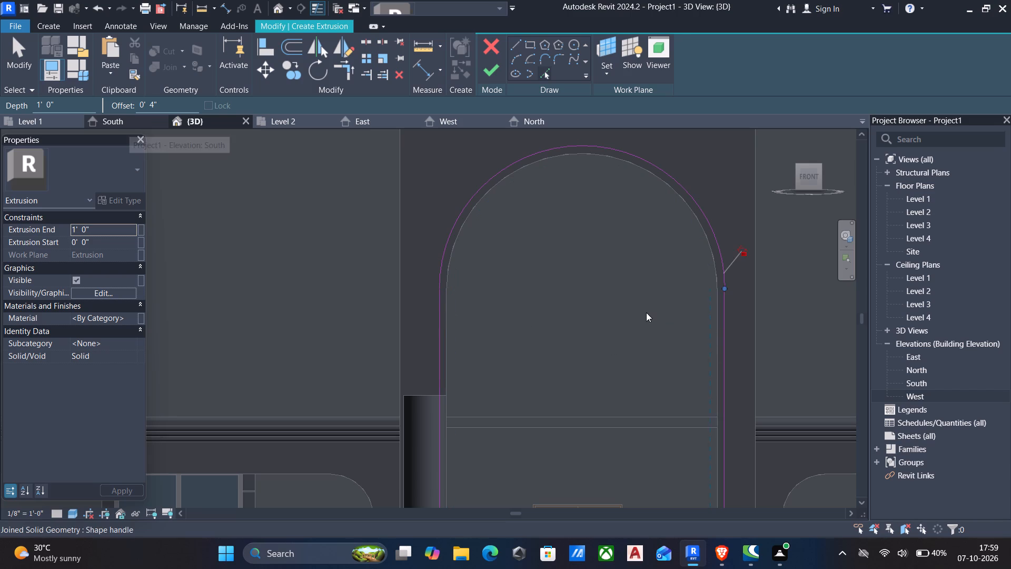
Sketch the inner outline by picking the opening's arc and both vertical sides at a 4" offset towards the inside.
scroll(646, 312, "down", 4)
middle_click_drag(630, 282, 640, 335)
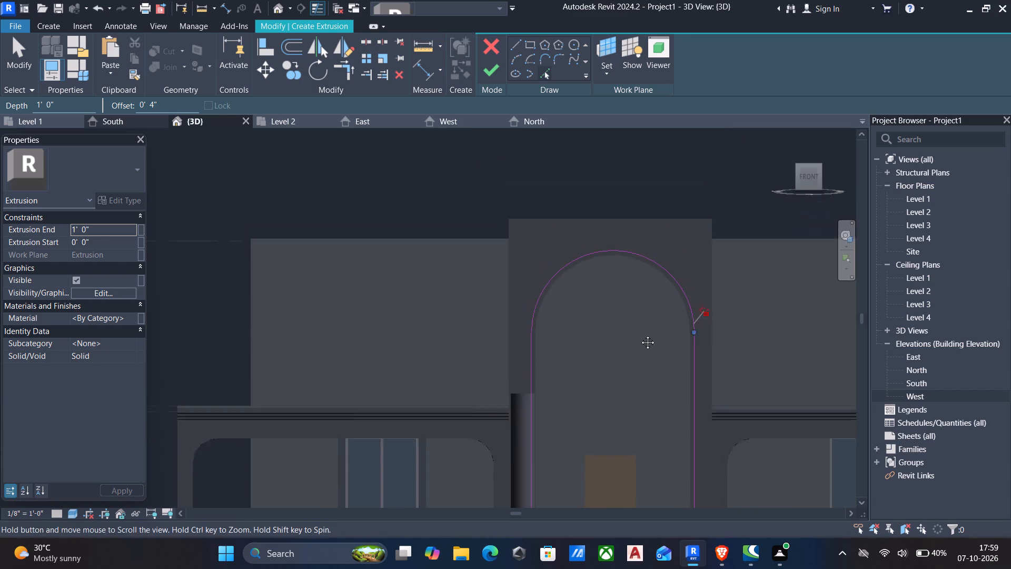
middle_click_drag(640, 335, 640, 336)
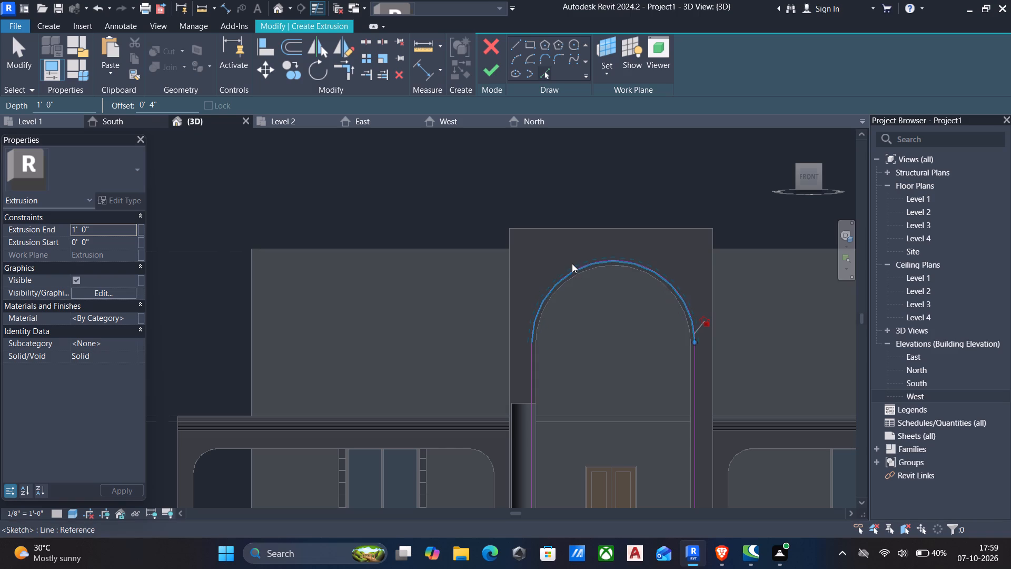
middle_click_drag(640, 390, 641, 372)
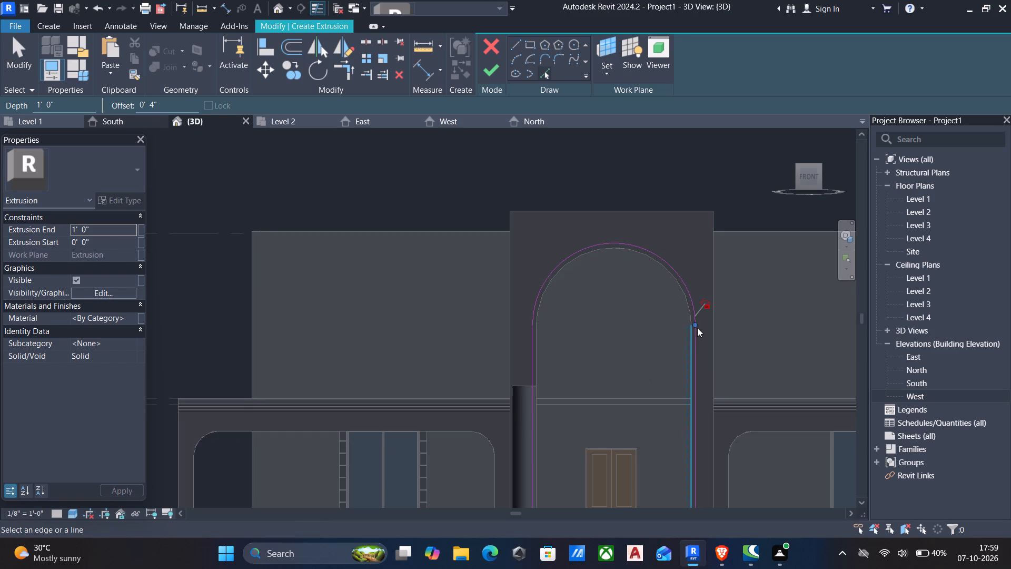
key("Escape")
scroll(626, 375, "up", 5)
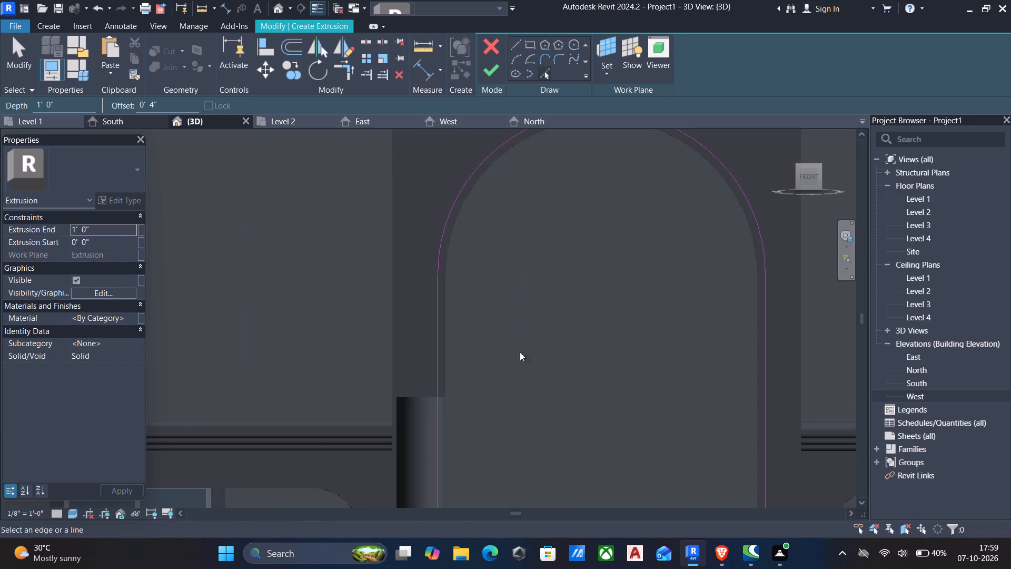
middle_click(472, 390)
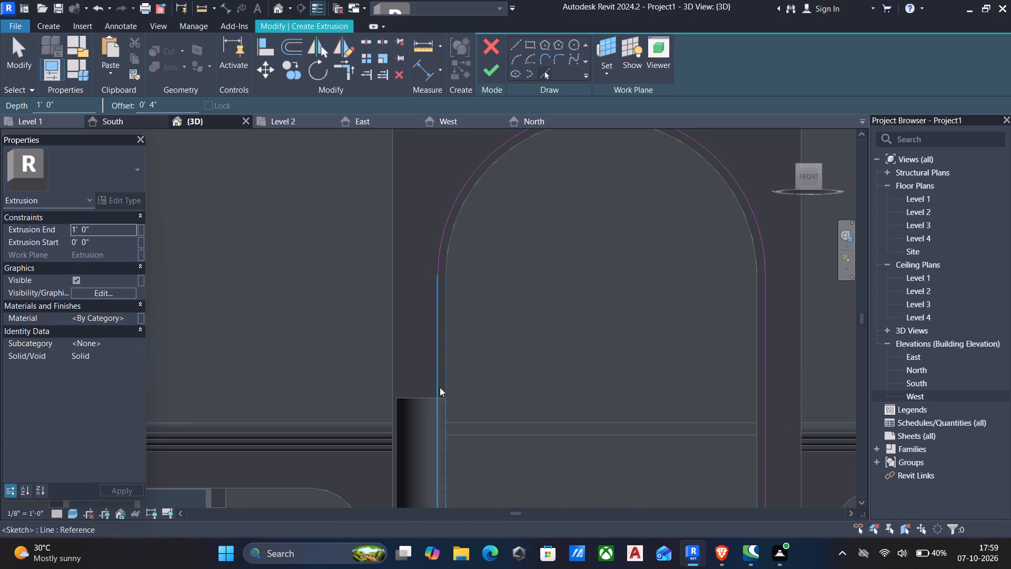
left_click(482, 176)
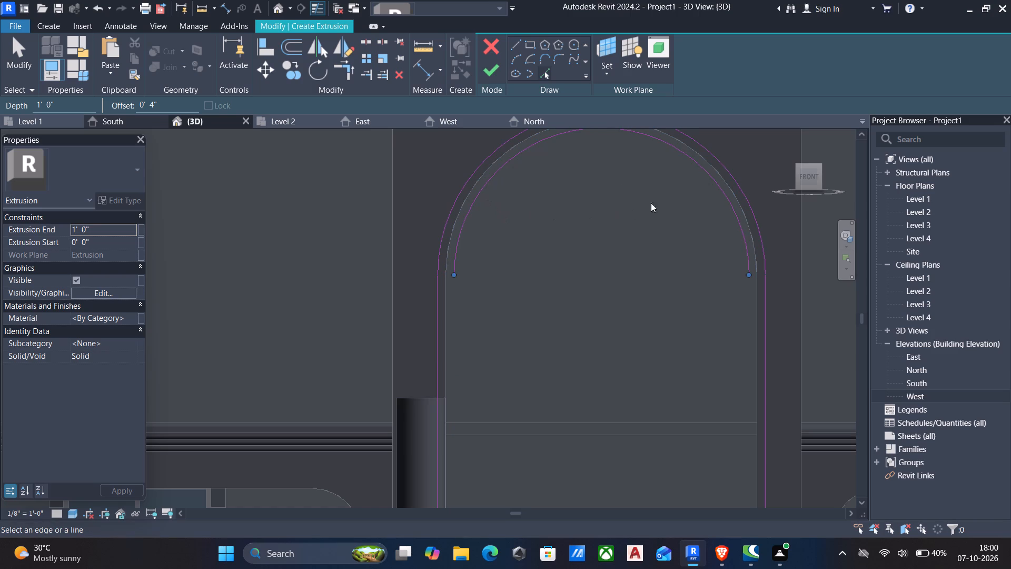
left_click(754, 318)
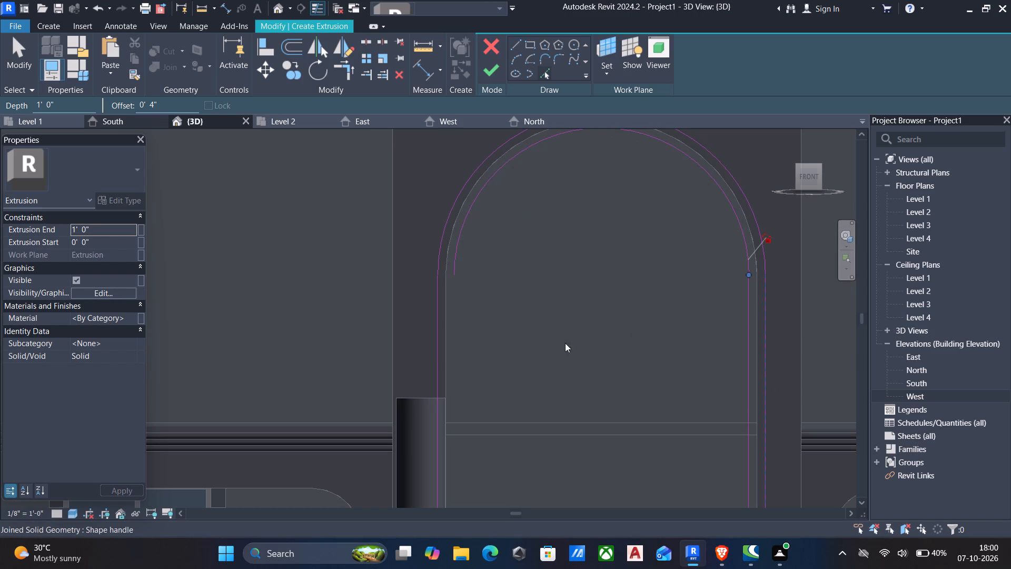
left_click(443, 350)
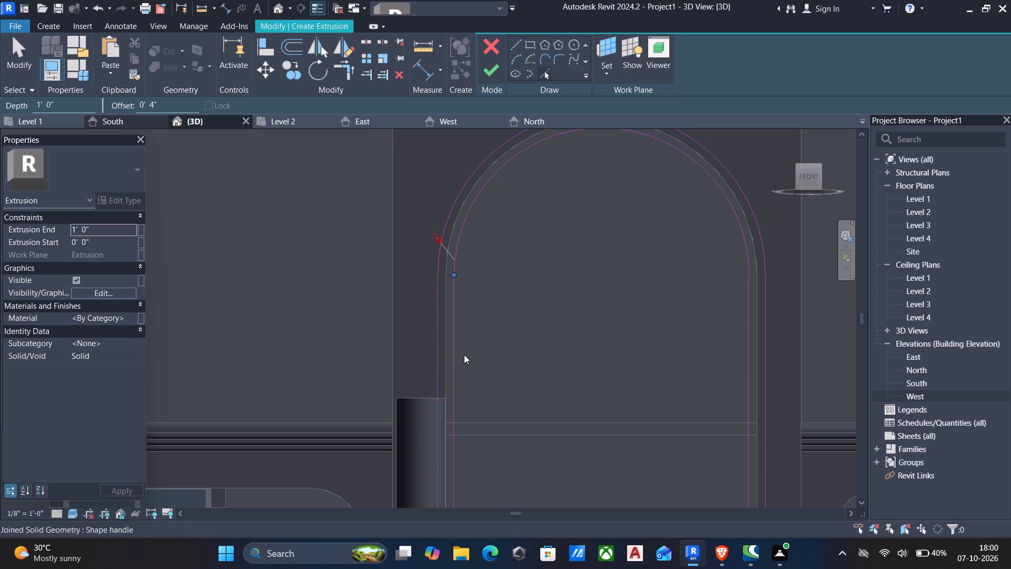
key("Escape")
key("Escape")
Draw a short horizontal line at Level 3 joining the inner and outer outlines on the arch's right leg.
scroll(458, 407, "up", 3)
scroll(498, 416, "down", 3)
middle_click_drag(500, 418, 483, 438, "shift")
scroll(479, 438, "up", 5)
scroll(508, 437, "down", 4)
middle_click_drag(514, 436, 549, 408)
scroll(547, 410, "down", 1)
middle_click_drag(547, 414, 563, 366)
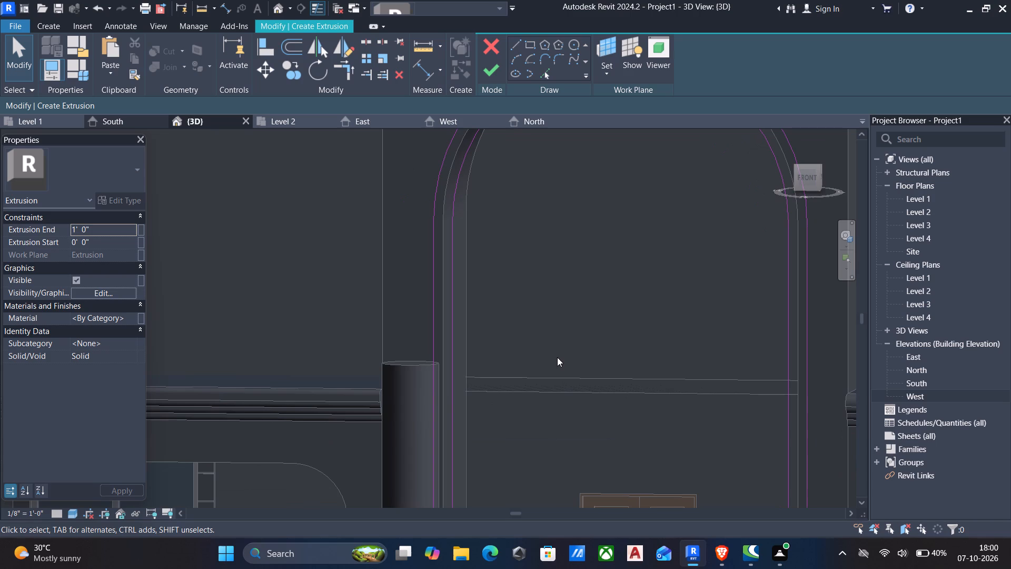
scroll(672, 375, "down", 3)
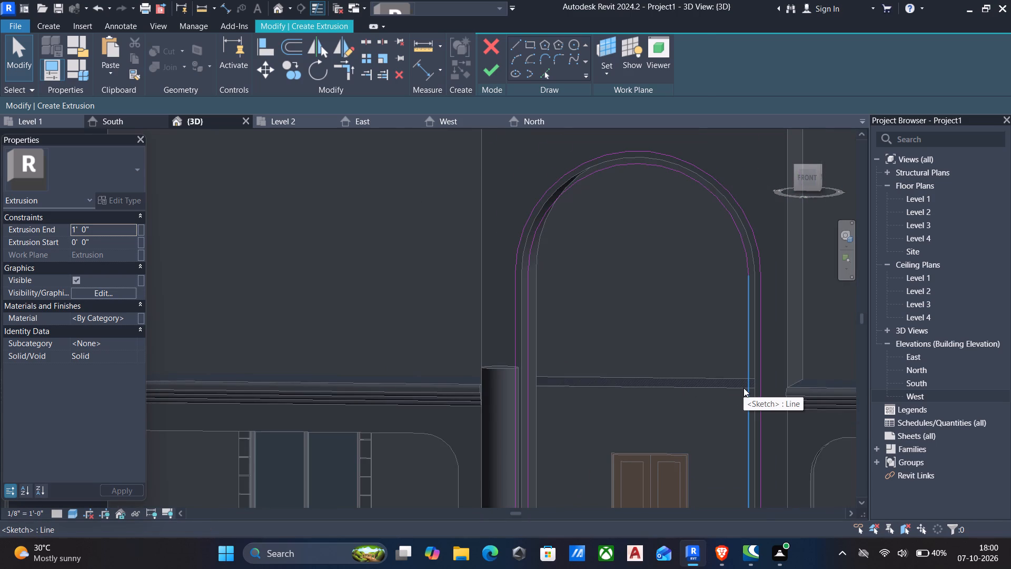
left_click(814, 175)
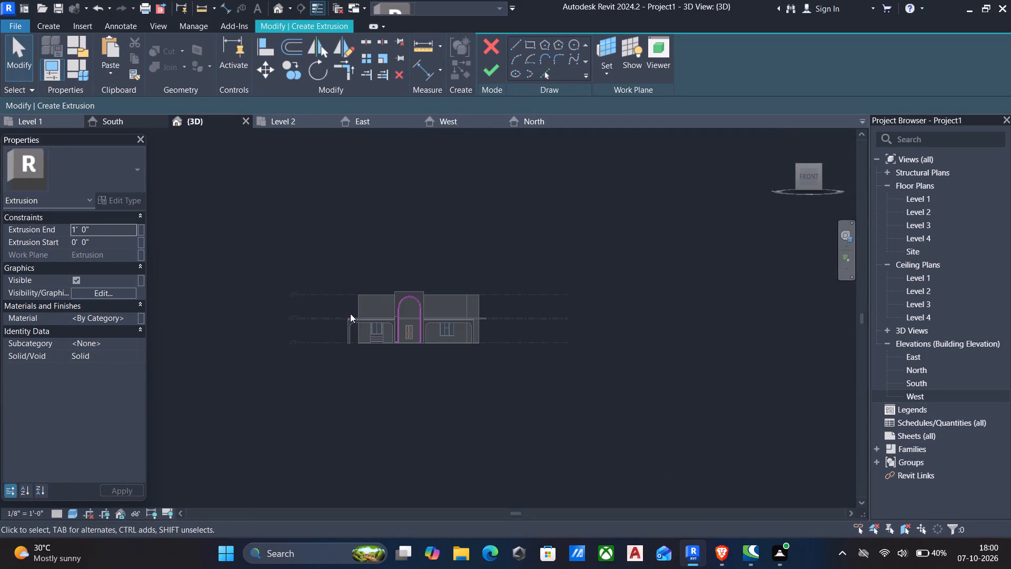
scroll(340, 307, "up", 5)
scroll(479, 358, "up", 12)
scroll(485, 306, "up", 6)
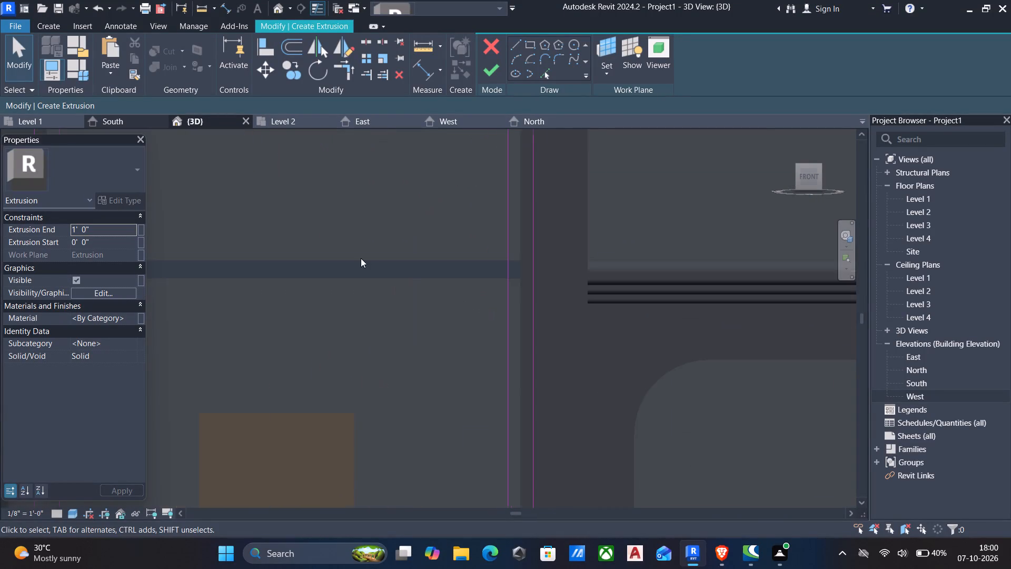
left_click(517, 47)
scroll(533, 261, "up", 5)
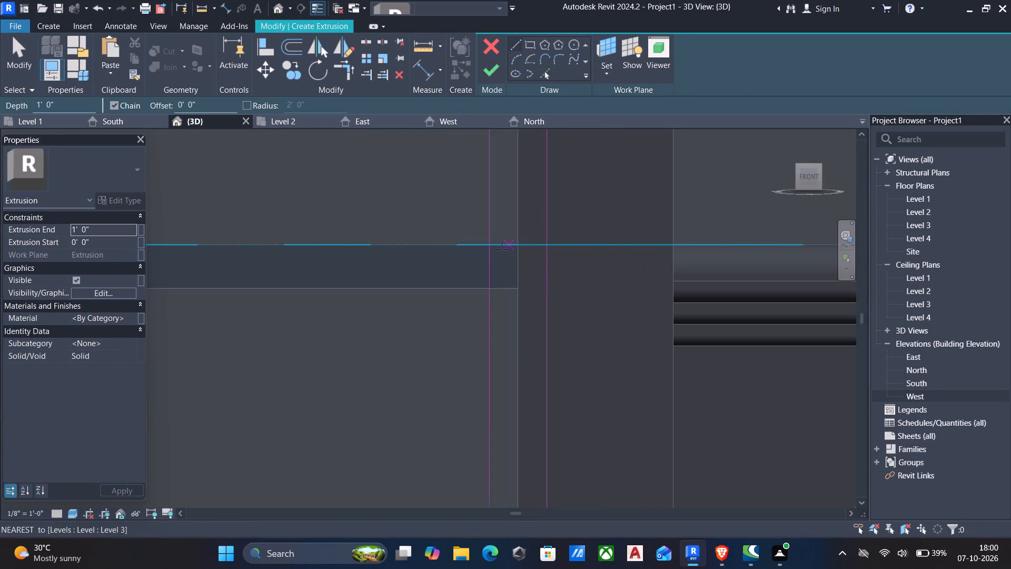
left_click(493, 249)
left_click(544, 247)
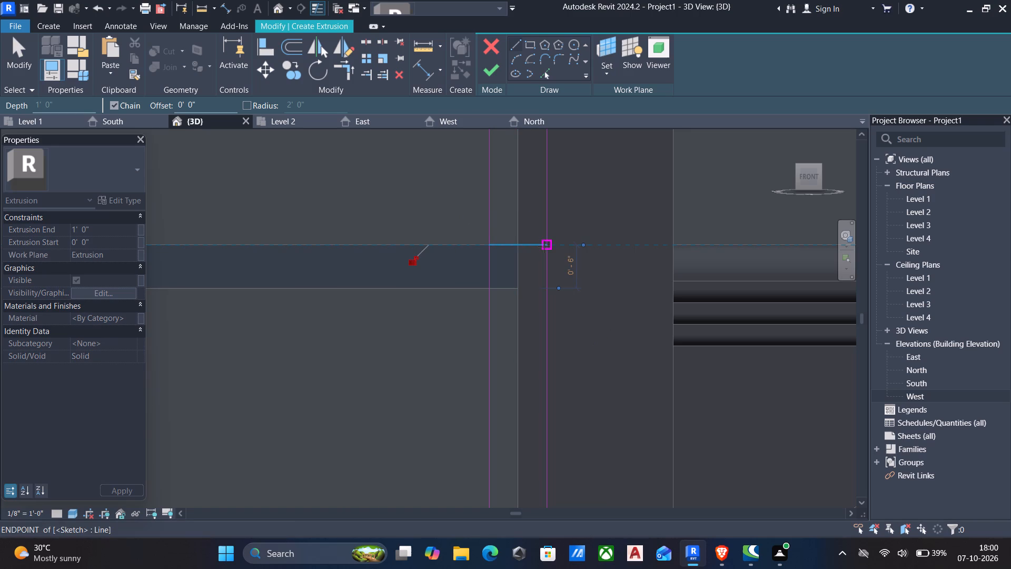
key("Escape")
Draw a matching short horizontal line at Level 3 between the inner and outer outlines on the arch's left leg.
scroll(531, 273, "down", 5)
scroll(383, 288, "down", 1)
middle_click_drag(381, 290, 541, 308)
scroll(378, 278, "down", 2)
scroll(234, 296, "up", 3)
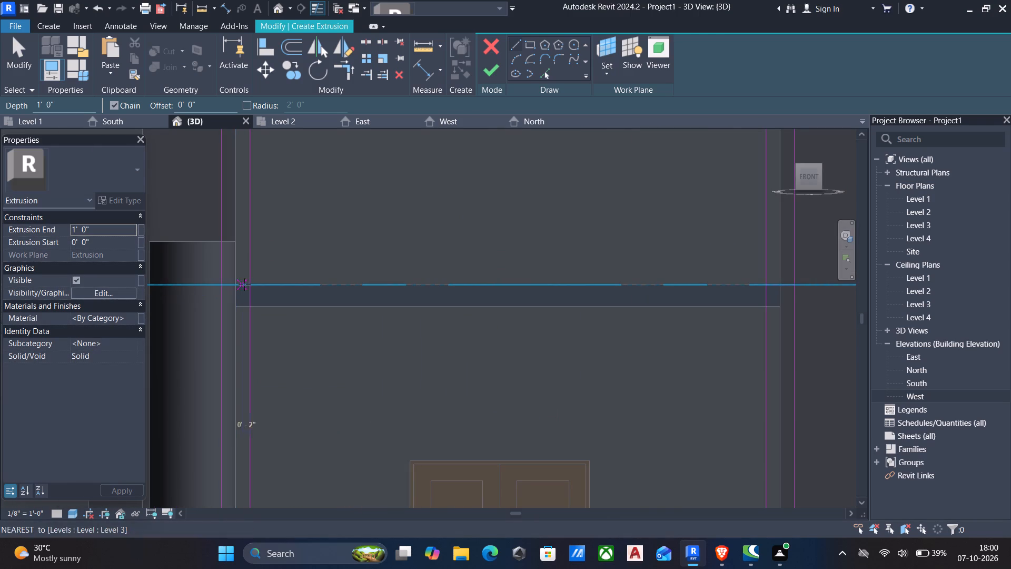
left_click(249, 284)
left_click(220, 282)
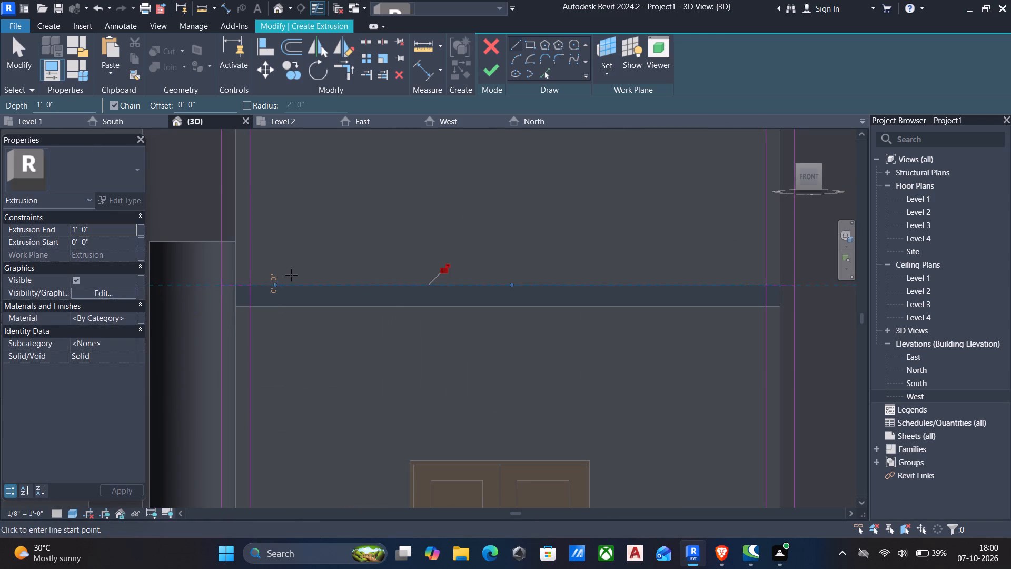
key("Escape")
scroll(291, 267, "down", 3)
key("Escape")
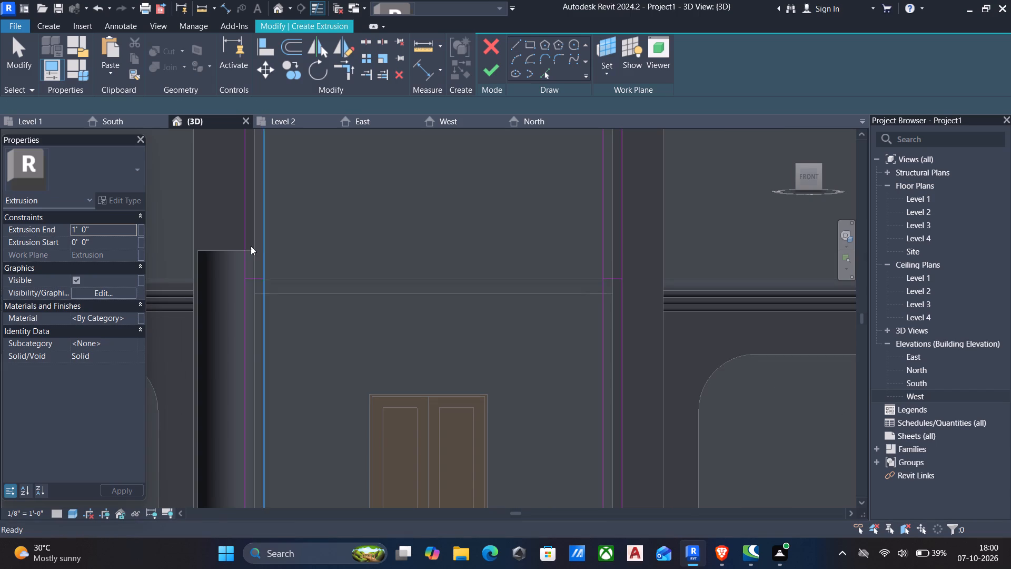
Trim the inner and outer vertical lines of both arch legs to the short Level 3 lines and finish the sketch.
type("tr")
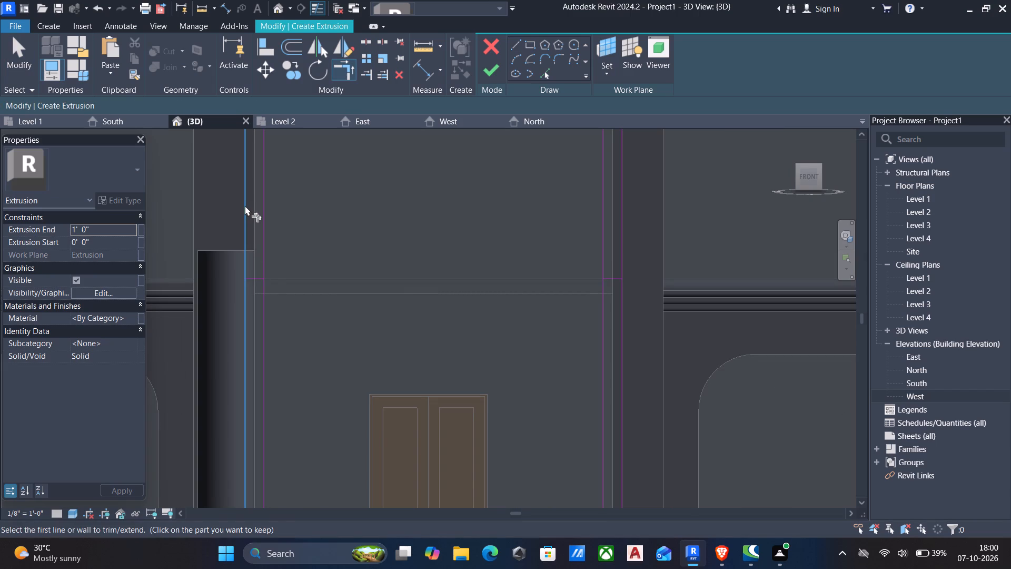
left_click(245, 205)
left_click(257, 274)
left_click(262, 237)
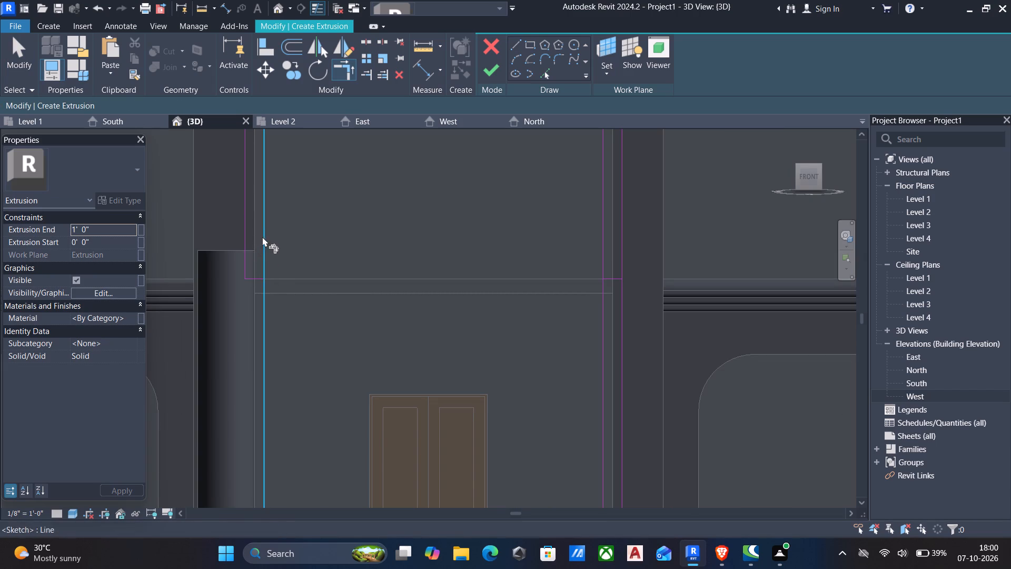
left_click(253, 277)
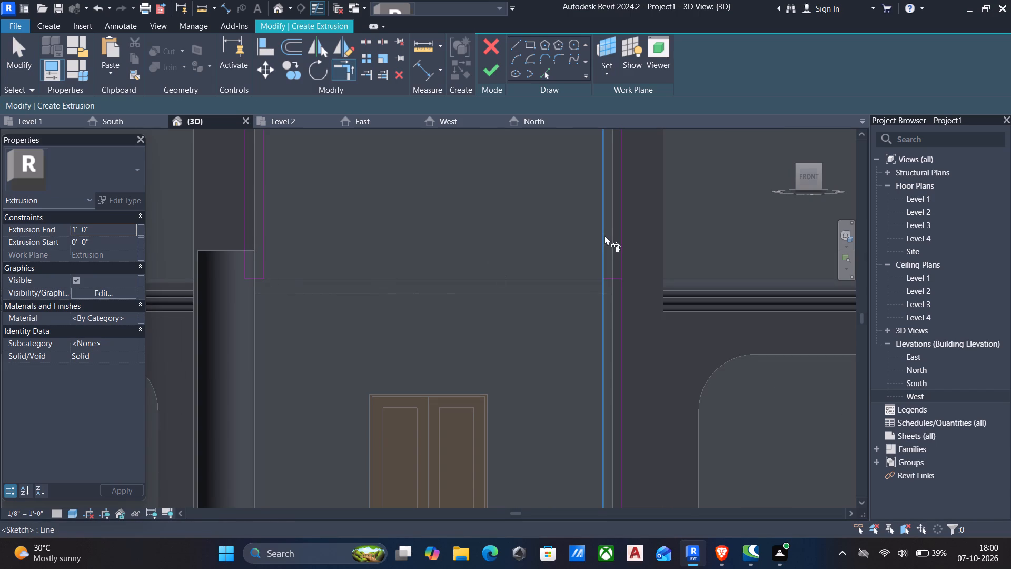
left_click(598, 245)
left_click(613, 272)
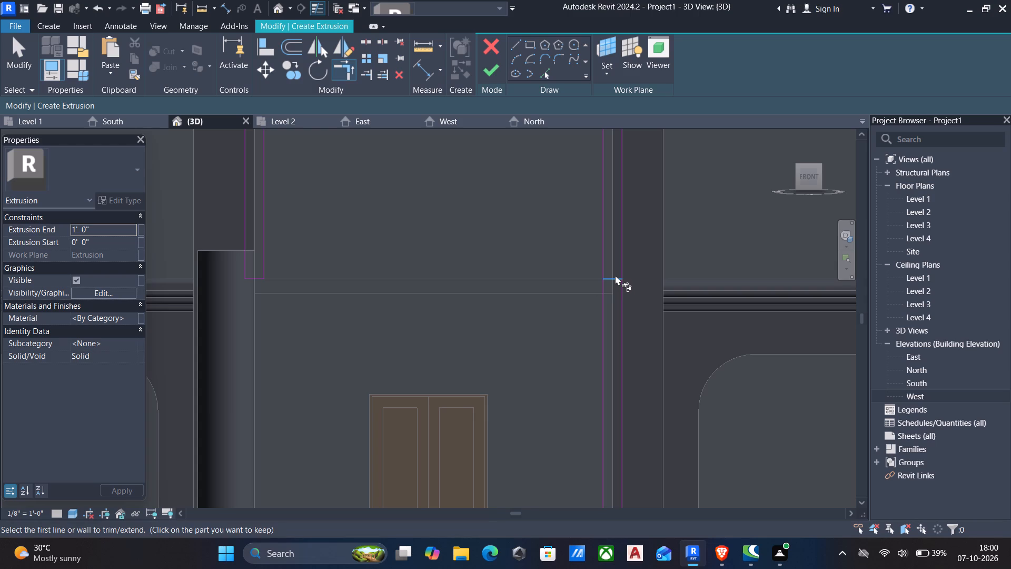
left_click(615, 275)
left_click(601, 262)
left_click(612, 280)
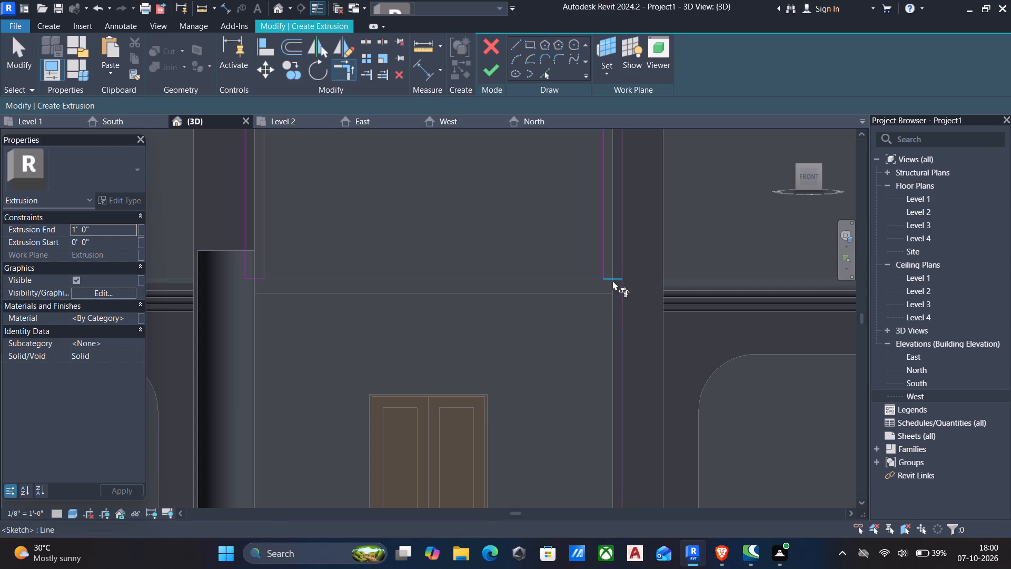
left_click(624, 254)
scroll(567, 270, "down", 3)
middle_click_drag(566, 277, 628, 311)
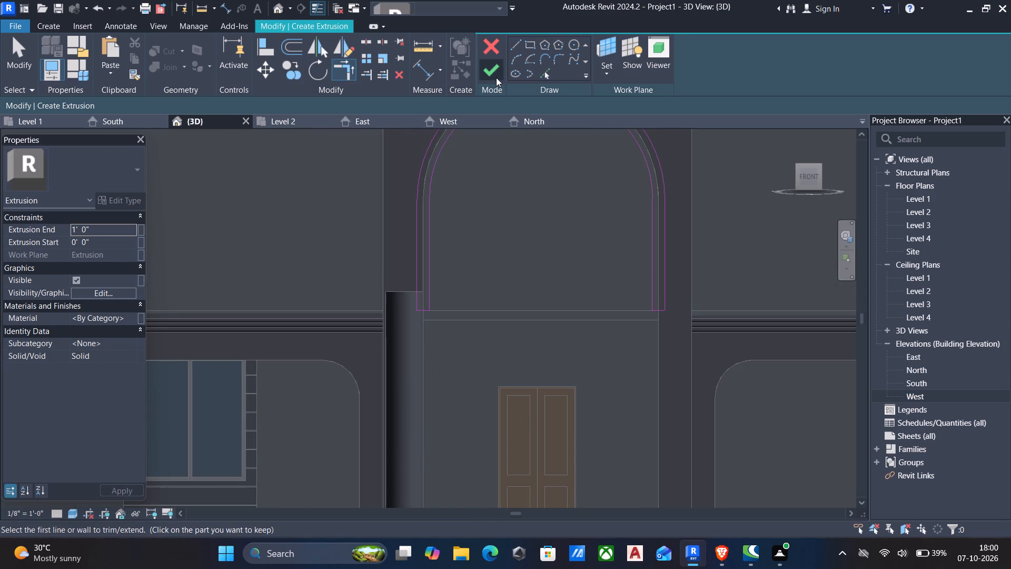
left_click(496, 77)
Set the arched band's Extrusion End to 4".
scroll(498, 113, "down", 4)
middle_click_drag(521, 211, 532, 255)
scroll(512, 248, "down", 1)
middle_click_drag(512, 250, 430, 346, "shift")
scroll(507, 275, "down", 1)
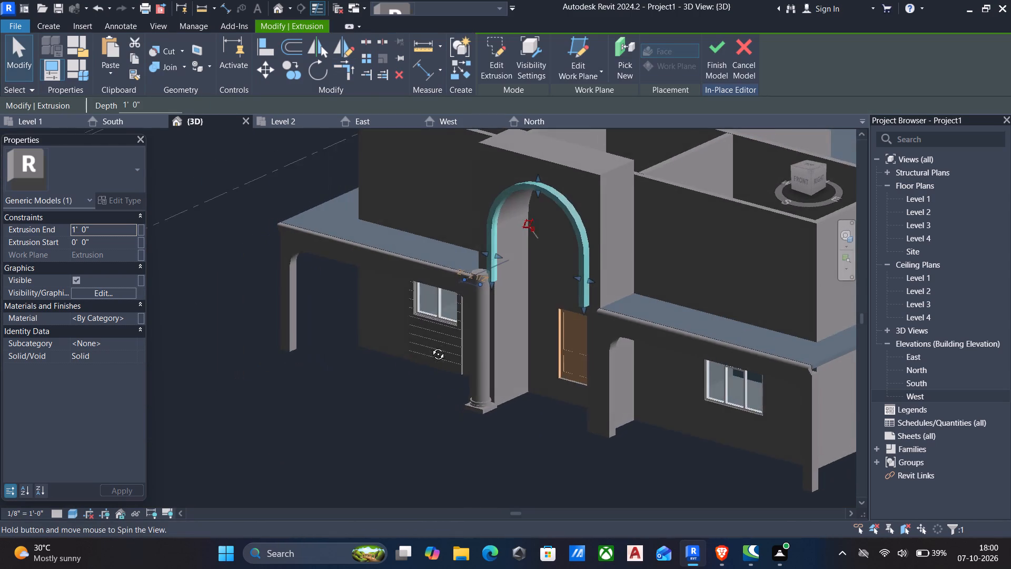
middle_click_drag(430, 346, 415, 339, "shift")
left_click(118, 231)
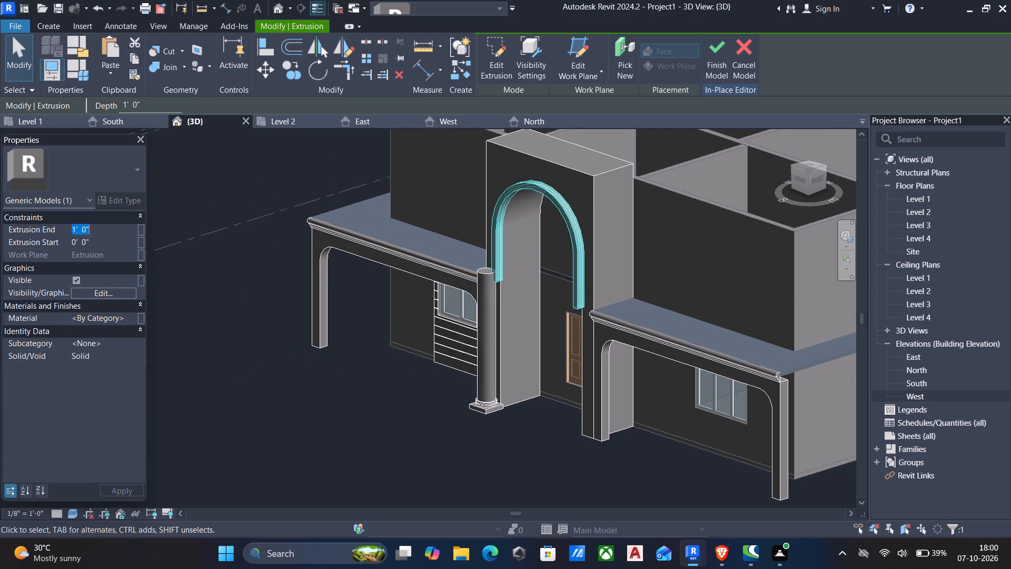
type("4\"")
key("Return")
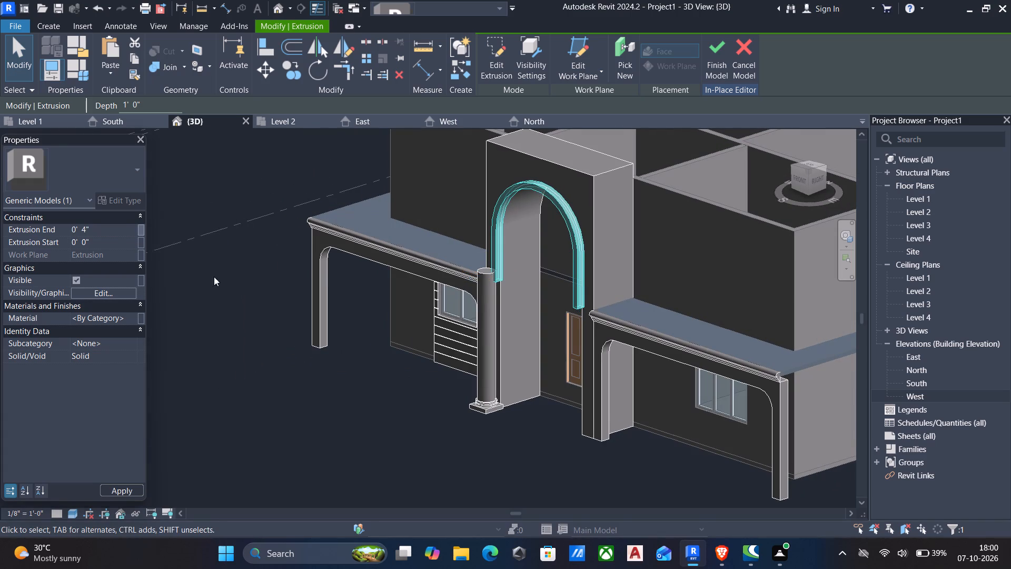
key("Escape")
Open the arched band extrusion's sketch for editing.
scroll(387, 340, "down", 2)
middle_click_drag(387, 341, 520, 333, "shift")
scroll(516, 278, "up", 1)
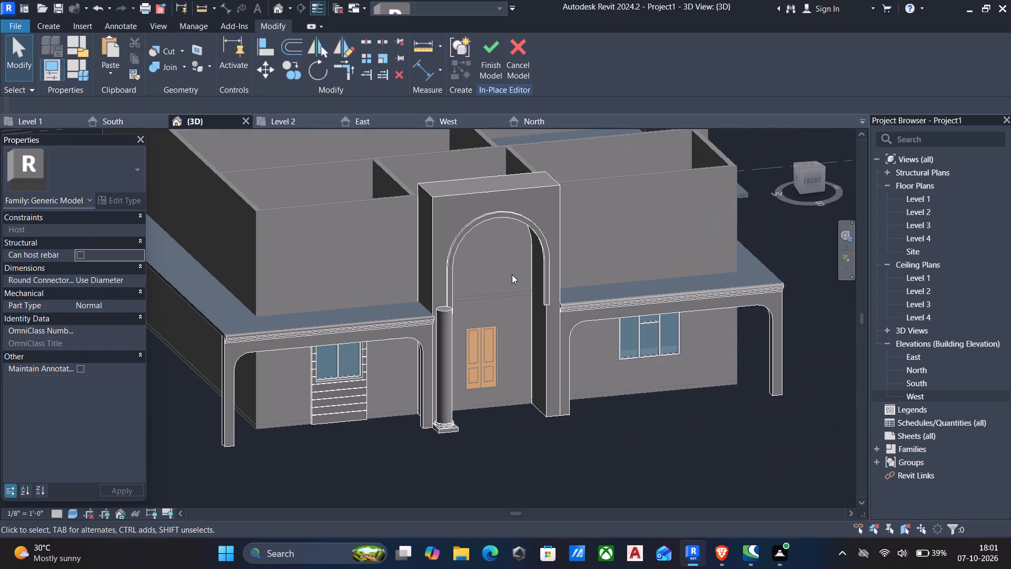
scroll(503, 212, "up", 5)
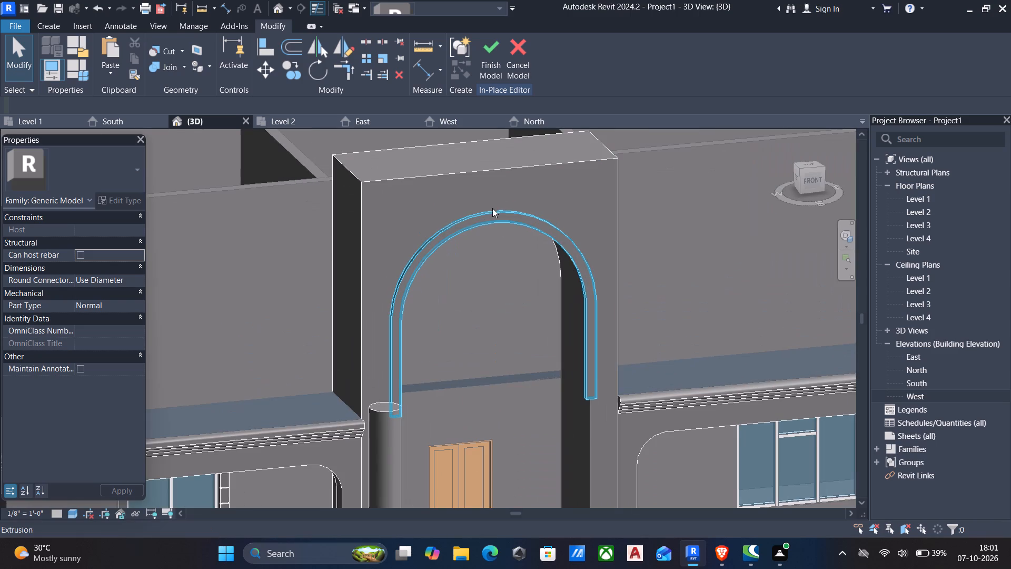
left_click(490, 217)
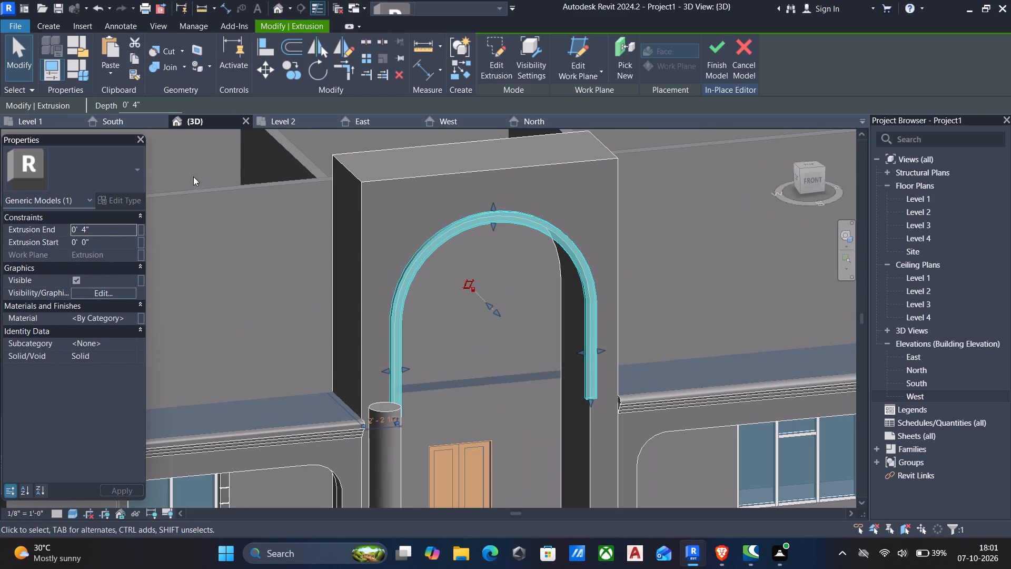
left_click(491, 68)
Nudge the sketch's inner arc upward and its outer arc slightly downward to narrow the band.
scroll(486, 229, "up", 4)
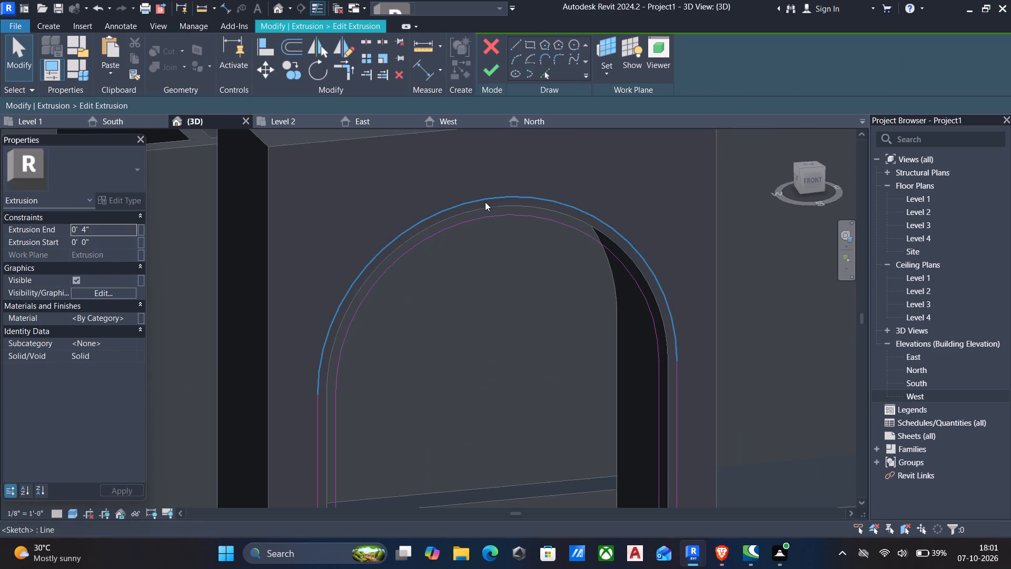
scroll(483, 199, "up", 4)
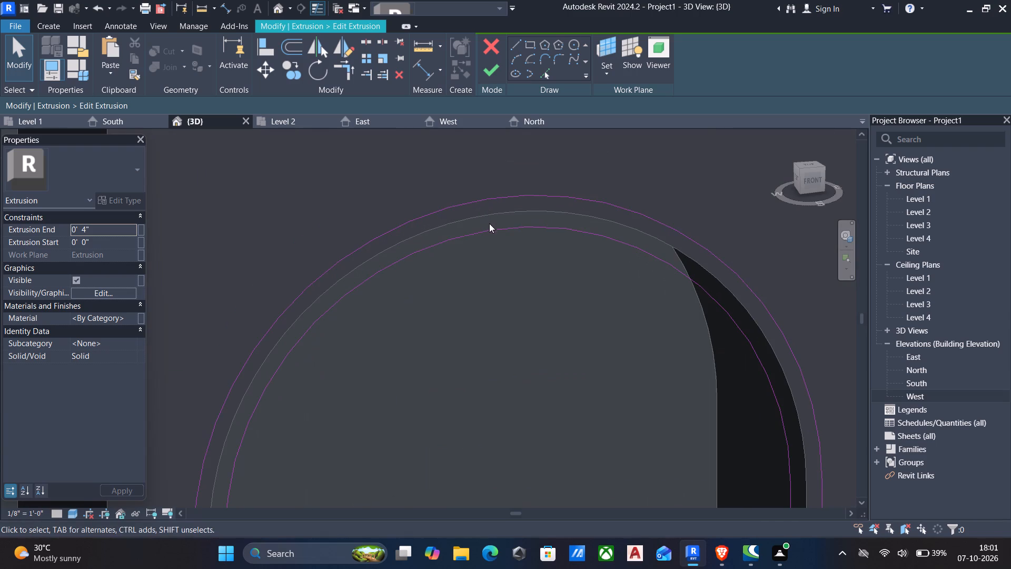
left_click(488, 229)
key("Up")
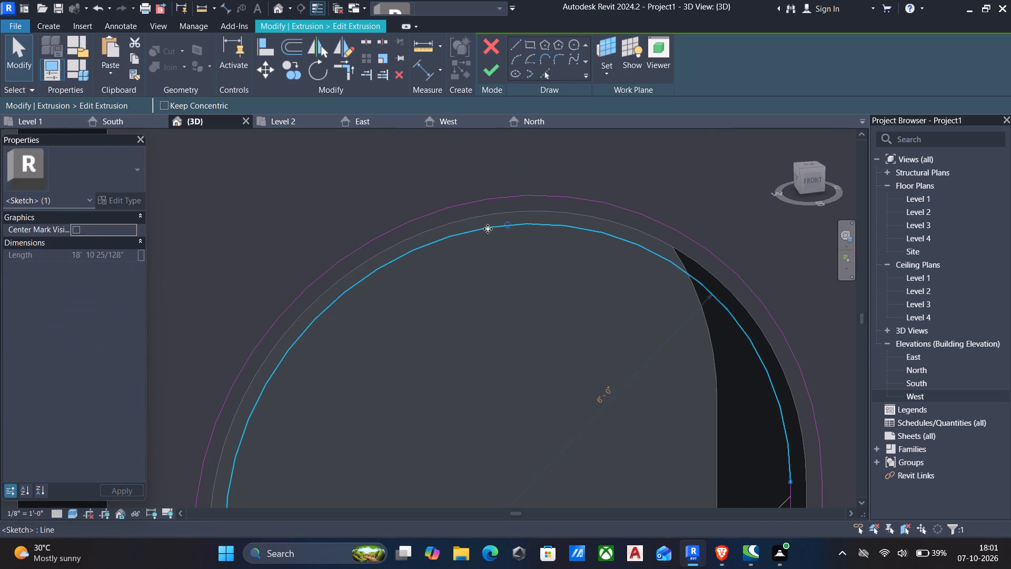
key("Up")
key("Up")
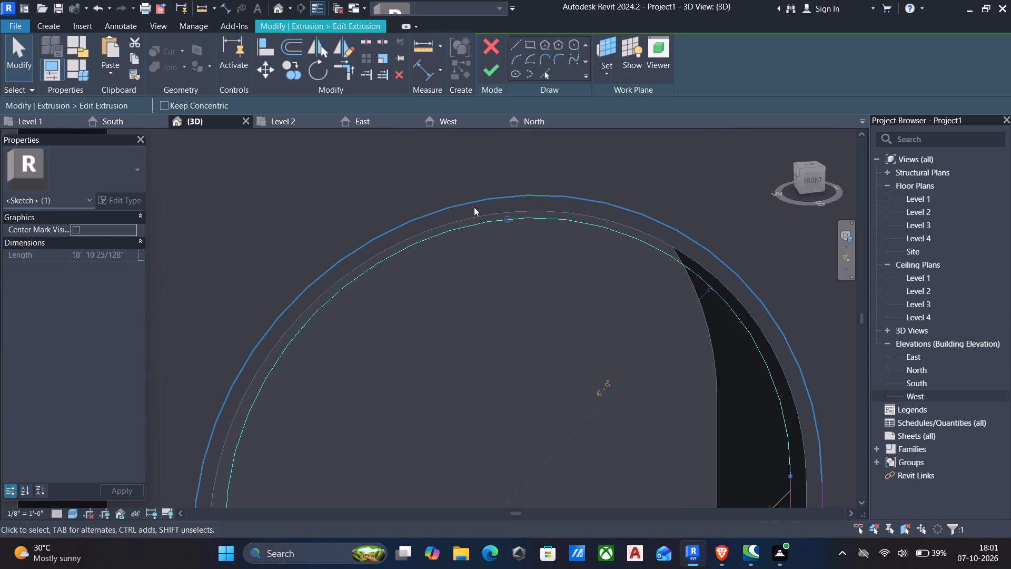
left_click(473, 205)
key("Down")
left_click(479, 222)
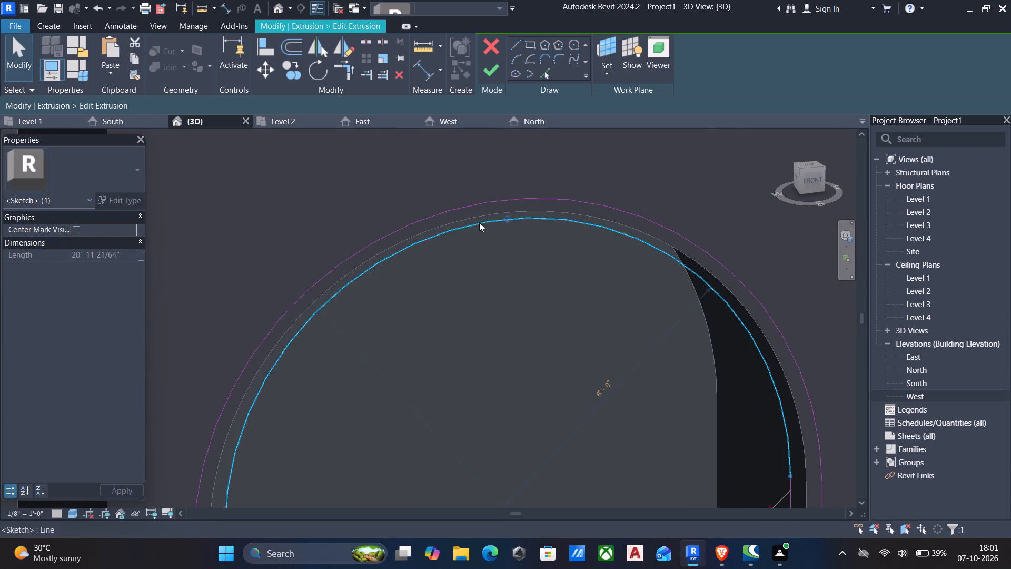
key("Up")
key("Up")
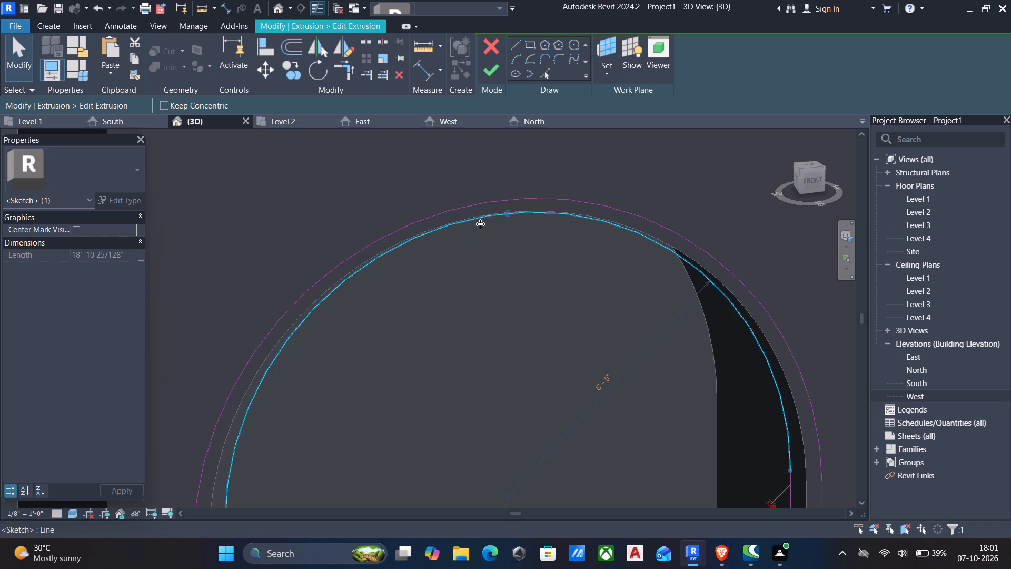
key("Up")
From the front view, delete the inner arc and both inner vertical lines from the band sketch.
scroll(487, 245, "down", 5)
middle_click_drag(489, 261, 493, 250)
middle_click_drag(504, 318, 504, 277)
middle_click_drag(504, 319, 508, 256)
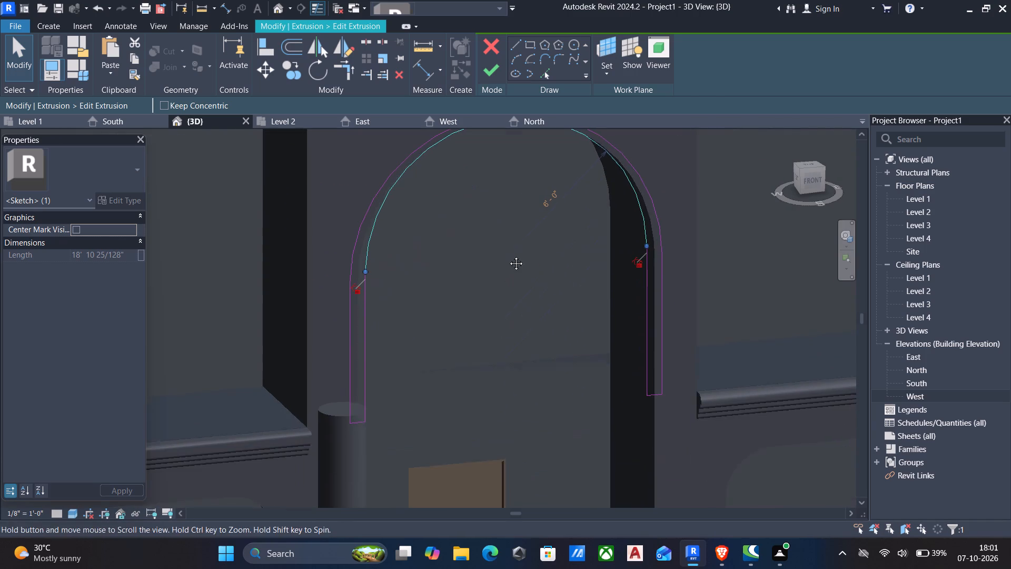
middle_click_drag(508, 256, 508, 255)
left_click(812, 182)
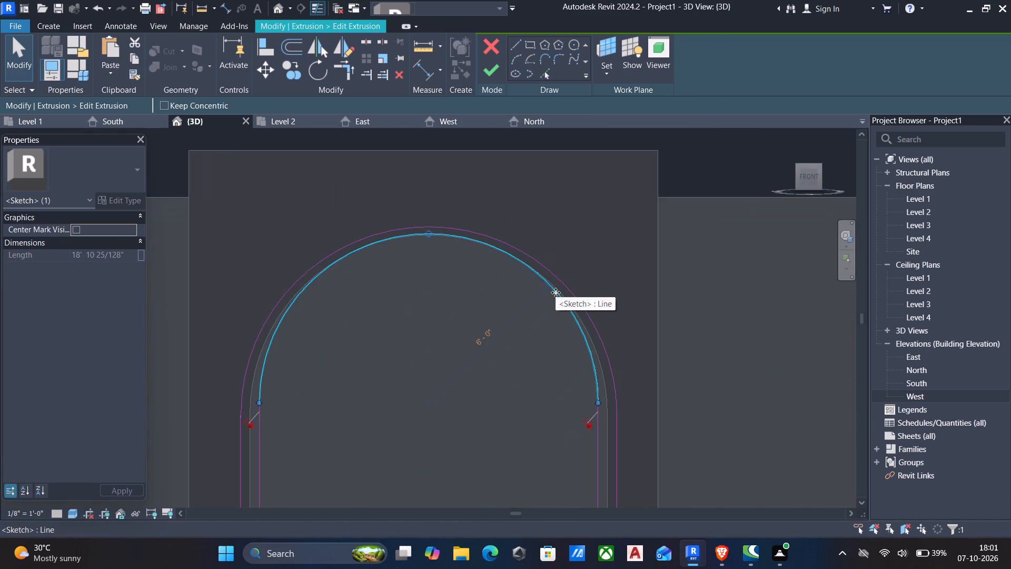
key("Delete")
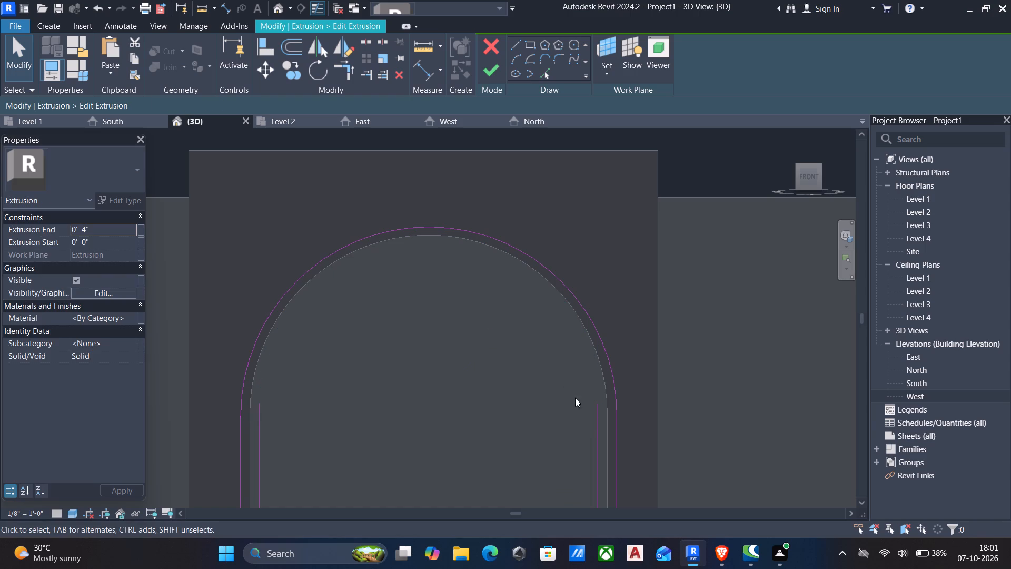
left_click(597, 424)
key("Delete")
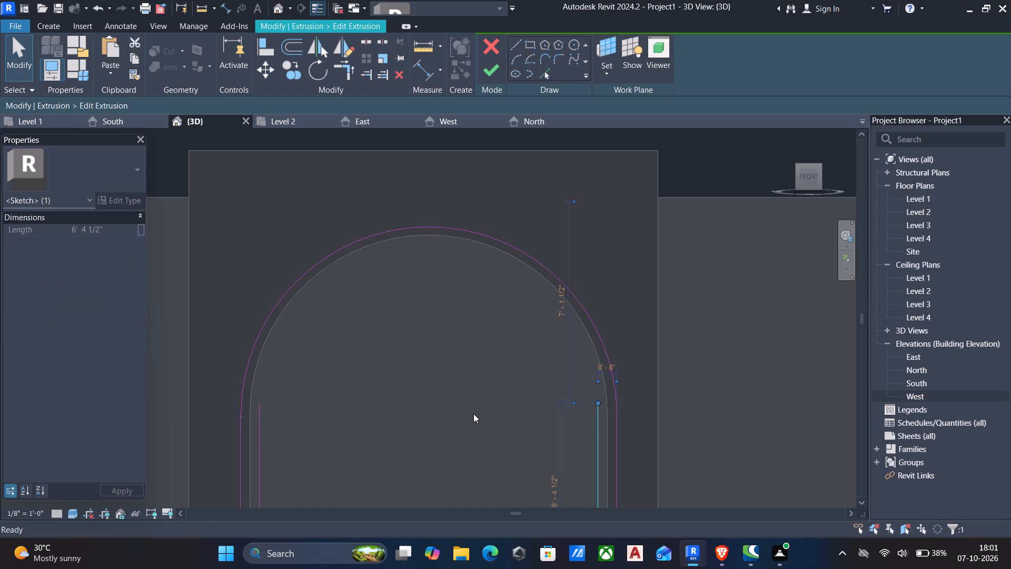
left_click(259, 433)
key("Delete")
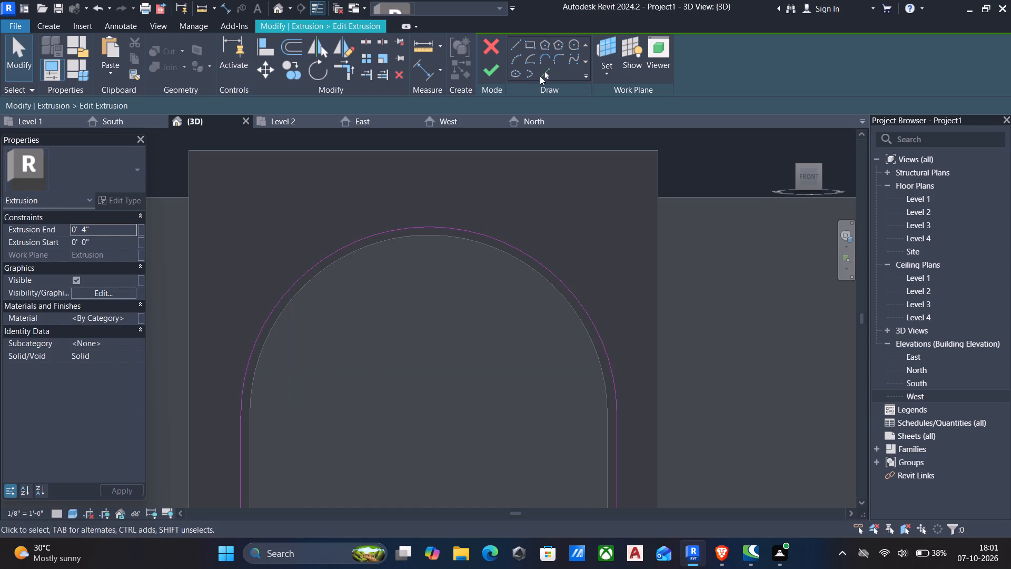
Using Pick Lines with a 0" offset, add the opening's own arc as the band's inner arc.
left_click(545, 71)
left_click(427, 235)
scroll(439, 309, "down", 2)
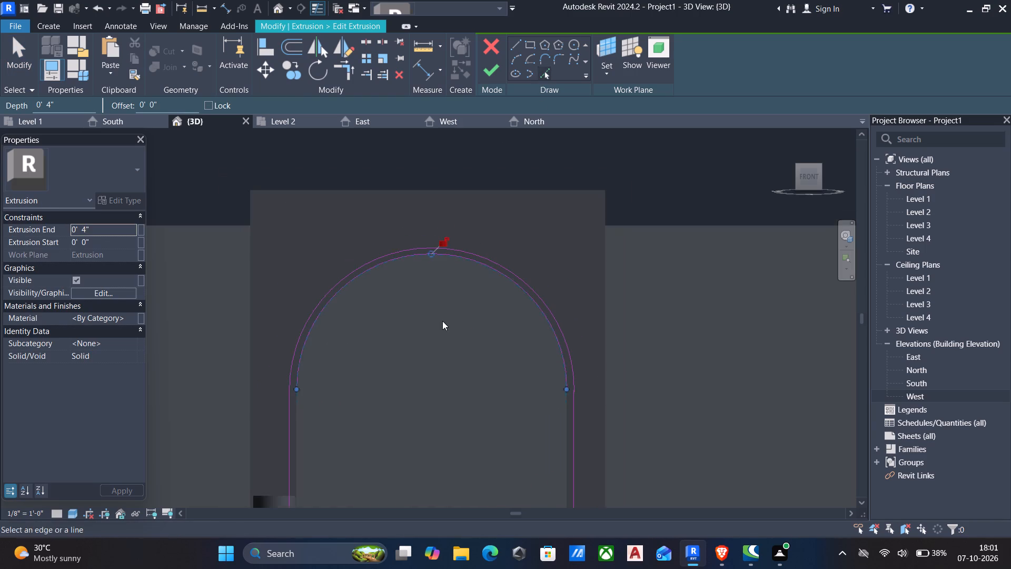
middle_click_drag(442, 321, 468, 282)
middle_click_drag(468, 347, 480, 317)
middle_click_drag(467, 379, 474, 357)
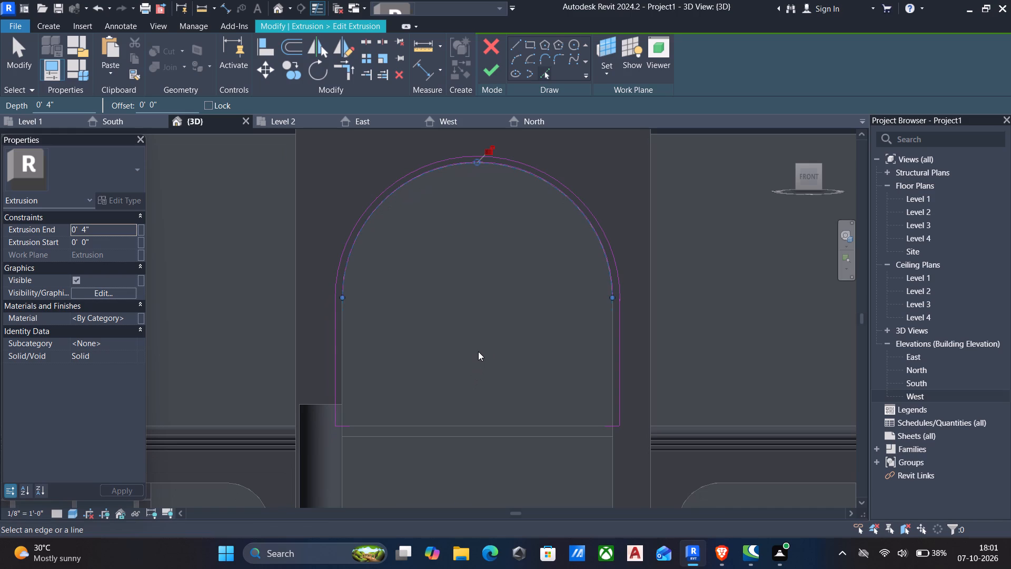
key("Escape")
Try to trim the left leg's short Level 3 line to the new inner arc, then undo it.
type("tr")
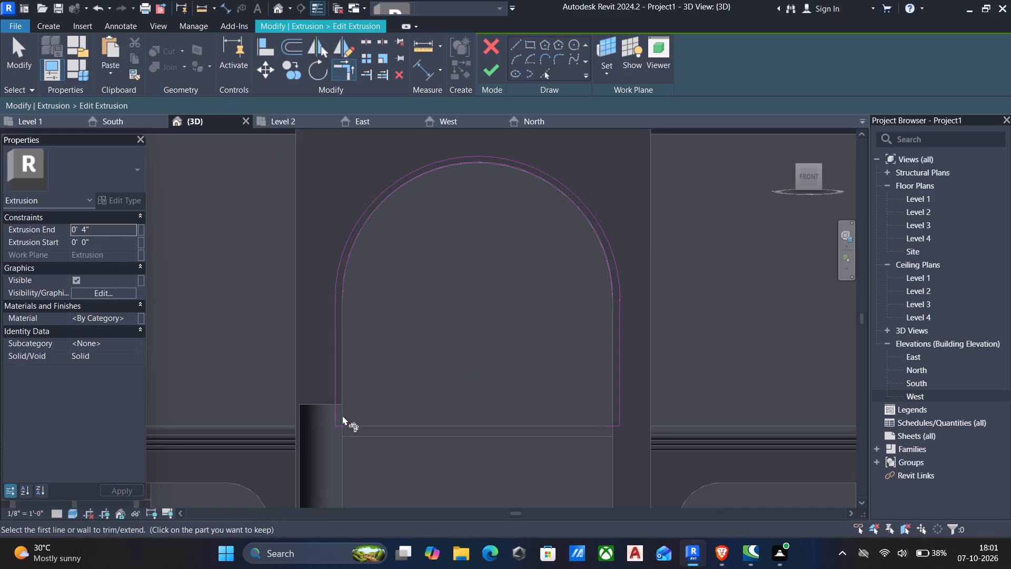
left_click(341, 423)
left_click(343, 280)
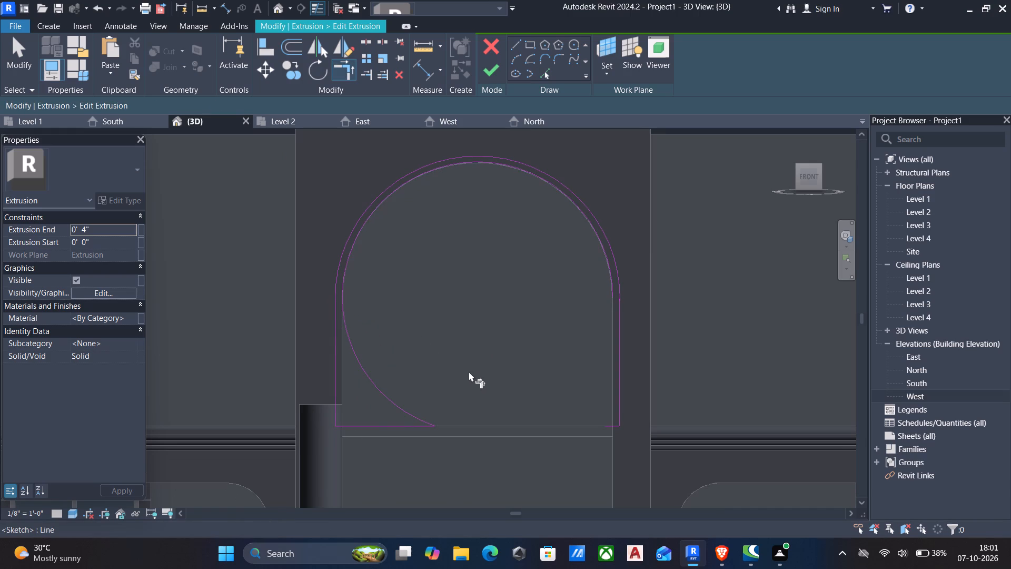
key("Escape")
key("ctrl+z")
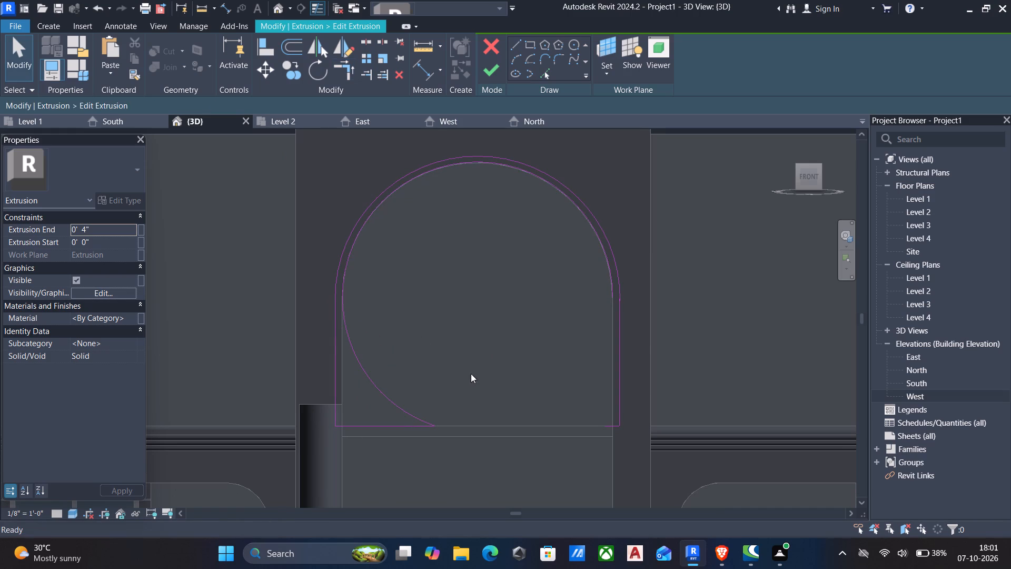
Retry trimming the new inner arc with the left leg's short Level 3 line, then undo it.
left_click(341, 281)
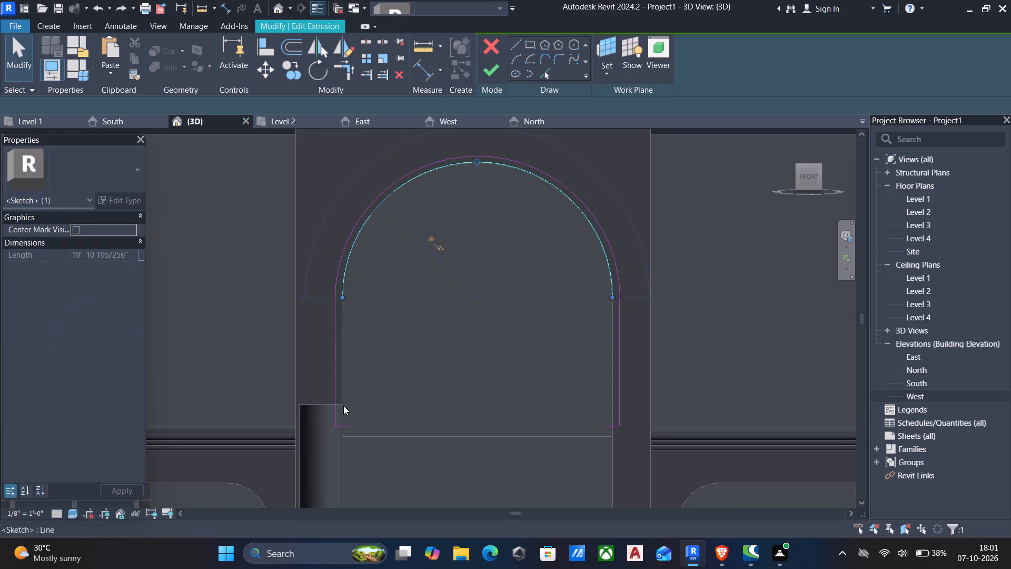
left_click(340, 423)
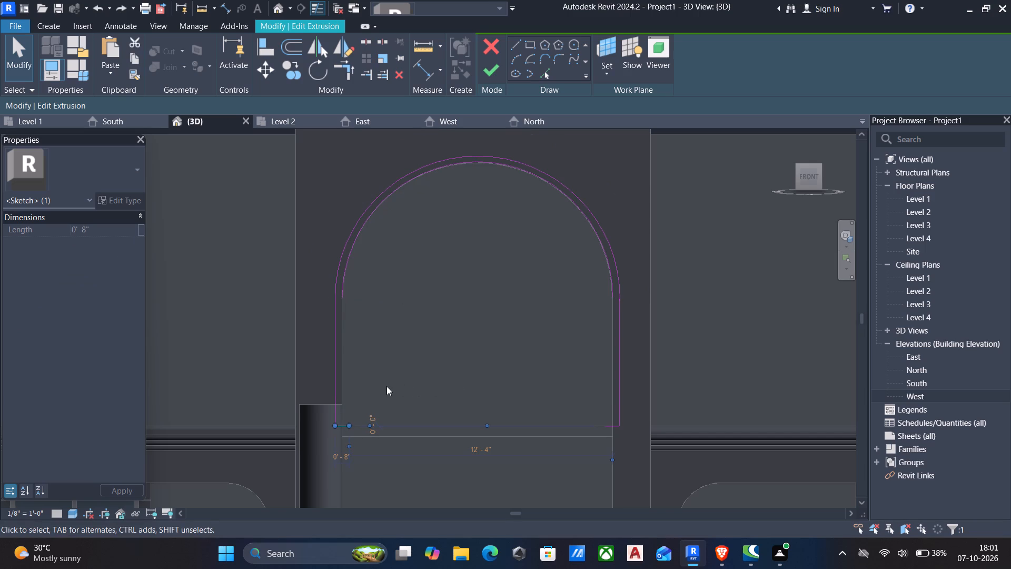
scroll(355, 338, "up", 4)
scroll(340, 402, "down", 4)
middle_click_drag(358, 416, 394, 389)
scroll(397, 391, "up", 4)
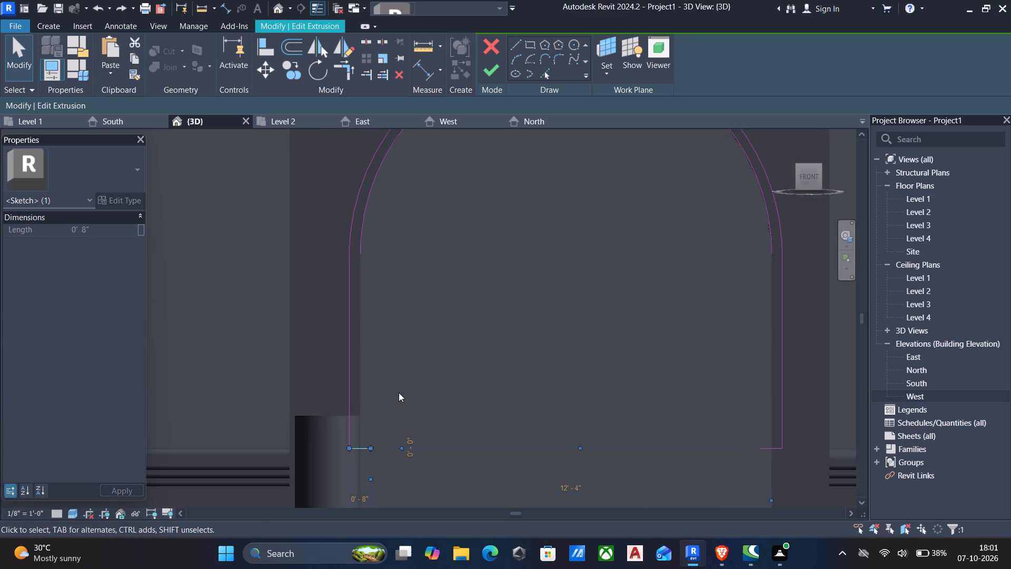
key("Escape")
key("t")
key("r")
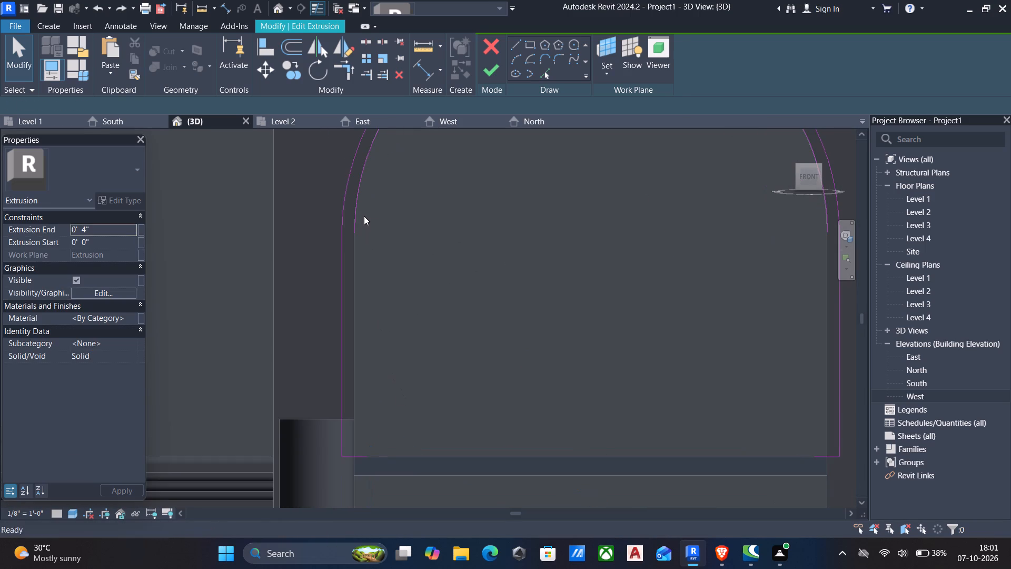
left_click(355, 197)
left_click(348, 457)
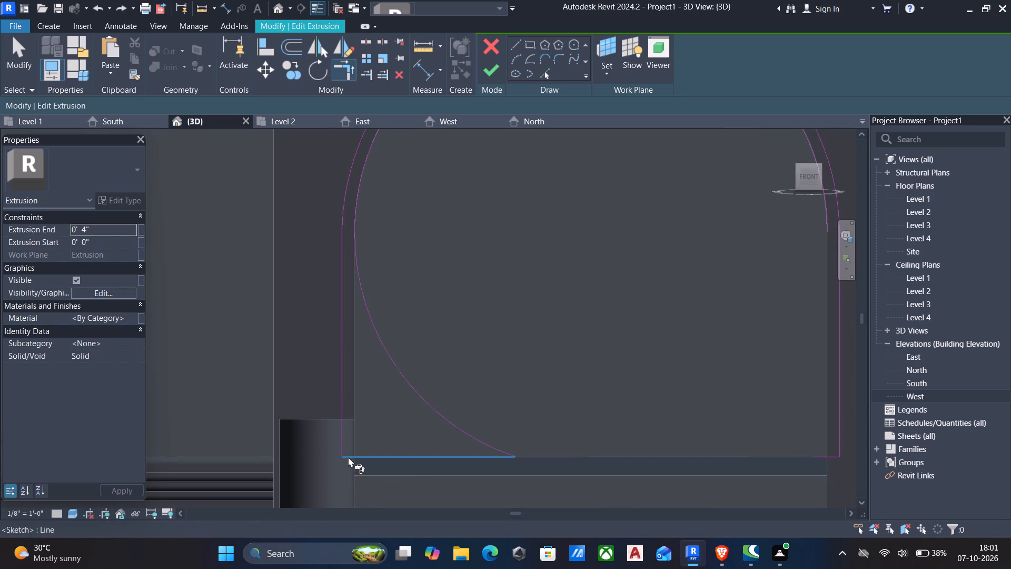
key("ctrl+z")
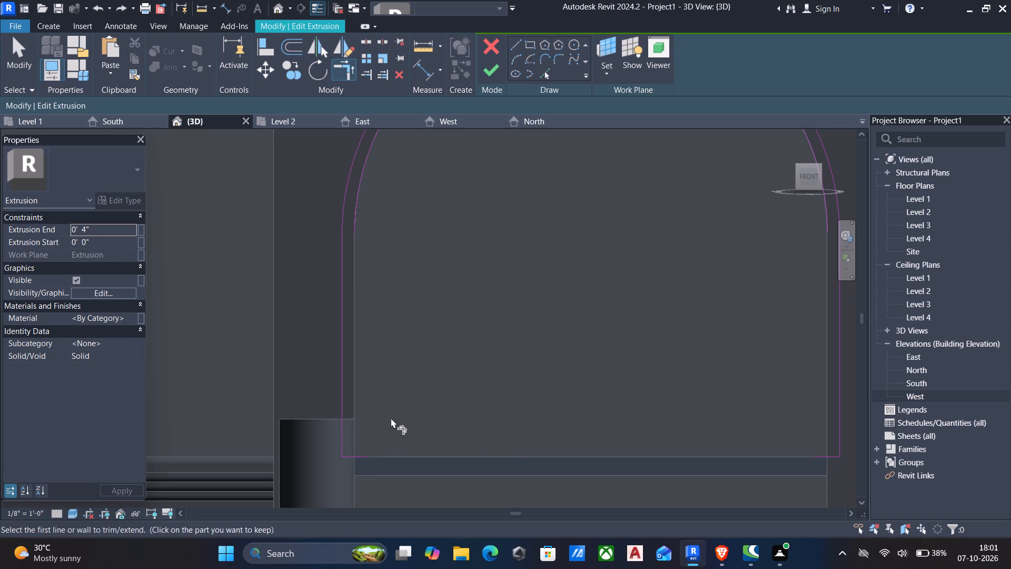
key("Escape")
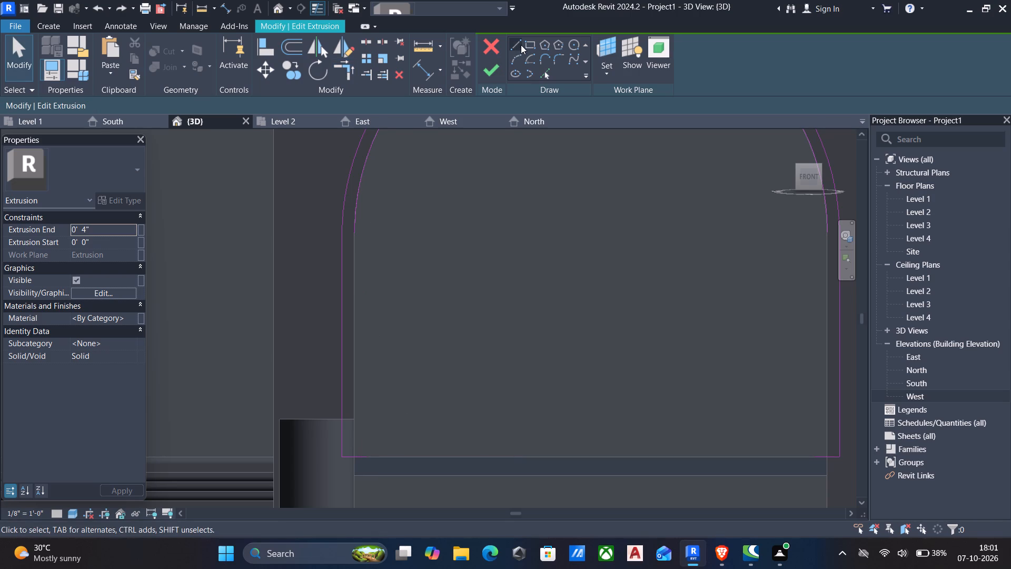
Using Pick Lines with a 0" offset, add both vertical edges of the arched opening as the band's inner vertical lines.
left_click(542, 72)
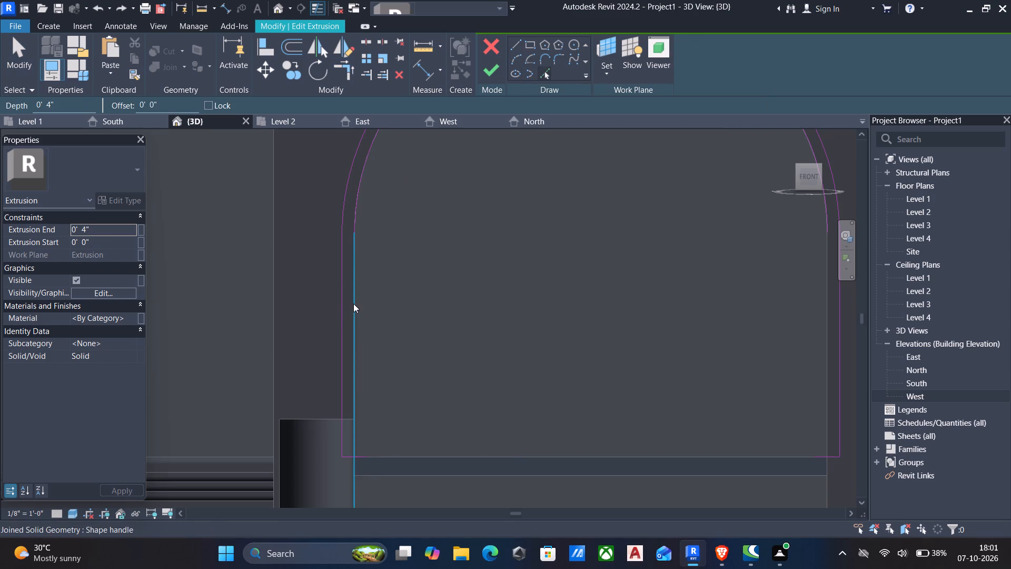
left_click(353, 303)
scroll(506, 338, "down", 3)
scroll(730, 348, "up", 3)
left_click(726, 344)
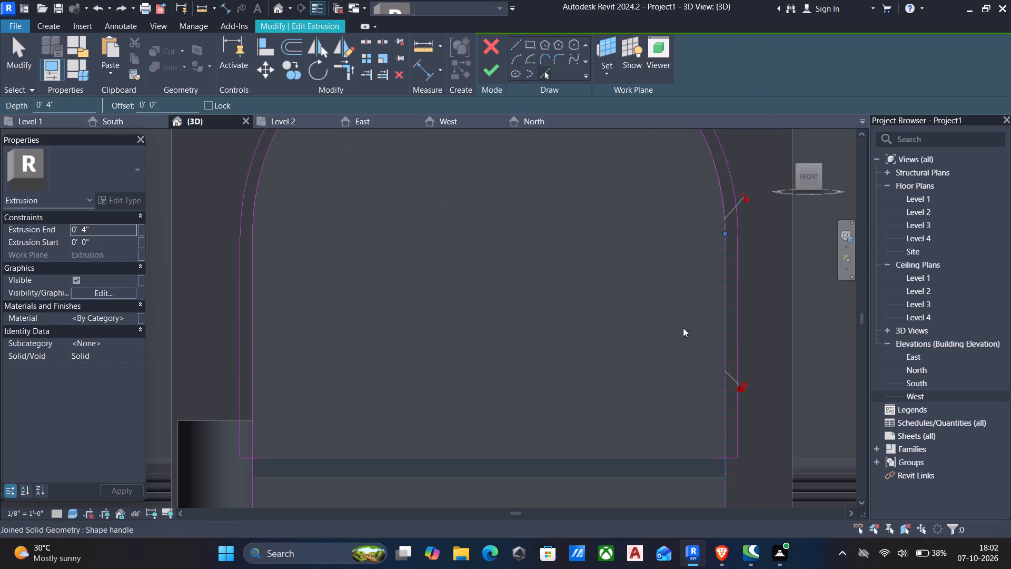
key("Escape")
Trim the left leg's short bottom line and its new inner vertical line to a clean corner.
scroll(563, 342, "down", 4)
middle_click_drag(542, 390, 543, 390)
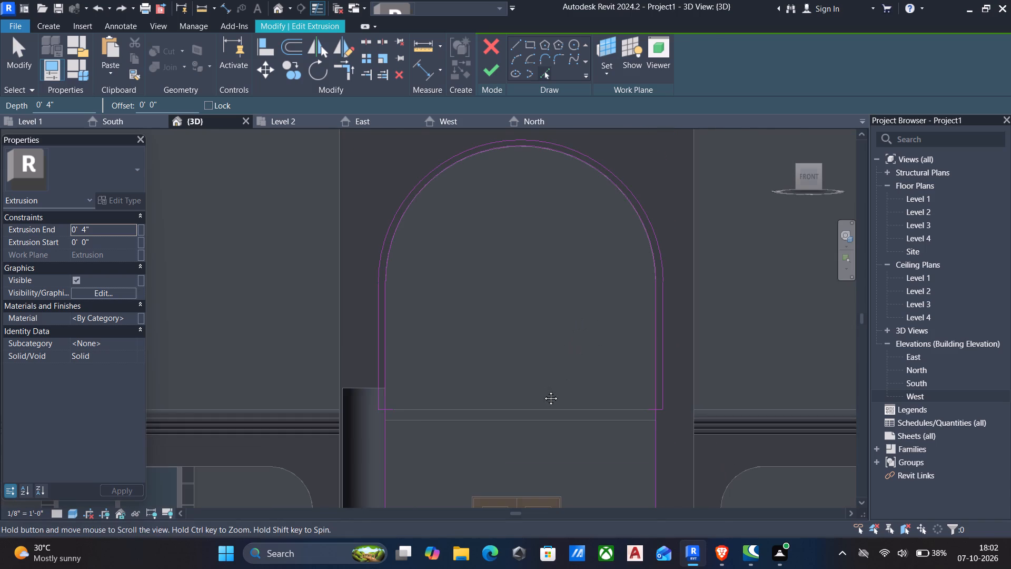
middle_click_drag(543, 390, 565, 375)
scroll(464, 371, "up", 5)
key("t")
key("r")
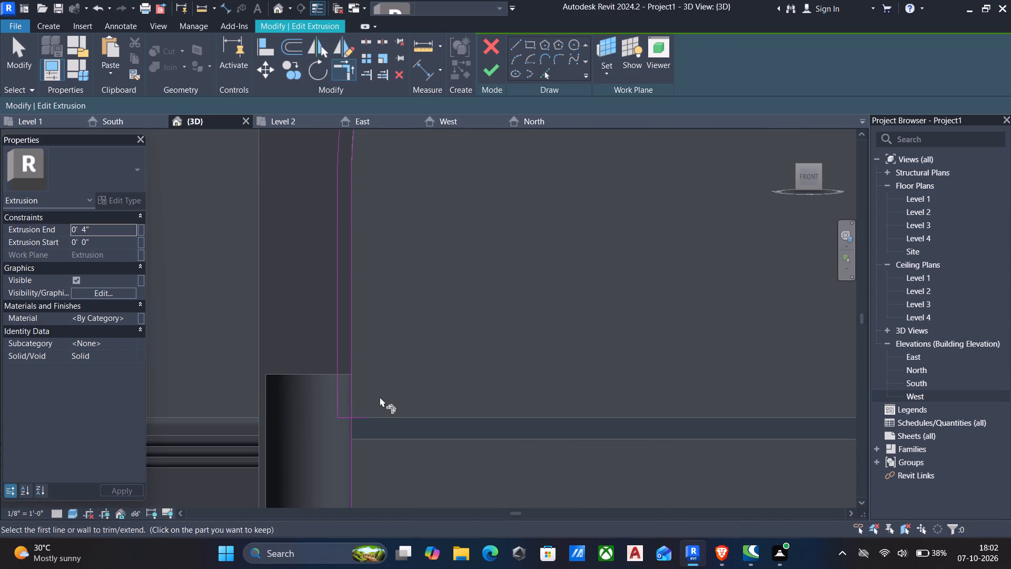
scroll(376, 403, "up", 4)
left_click(315, 430)
left_click(333, 405)
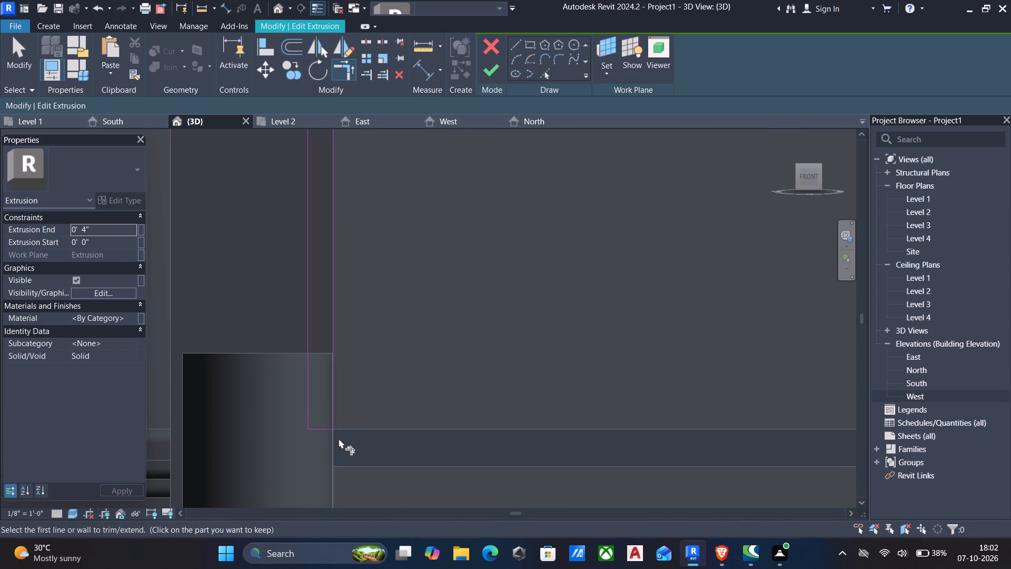
Trim the right leg's short bottom line and its new inner vertical line to a clean corner.
scroll(339, 439, "down", 2)
scroll(422, 426, "down", 2)
middle_click_drag(442, 419, 376, 412)
scroll(452, 404, "down", 4)
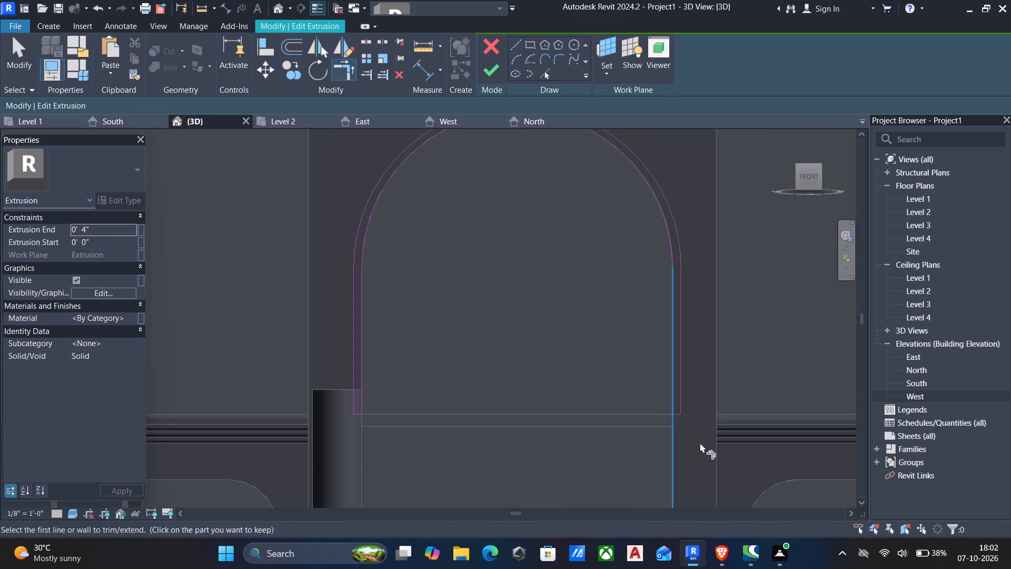
scroll(719, 445, "up", 4)
left_click(643, 392)
left_click(633, 367)
Finish the 4" band's edited sketch and check the rebuilt extrusion around the arched opening.
scroll(584, 388, "down", 3)
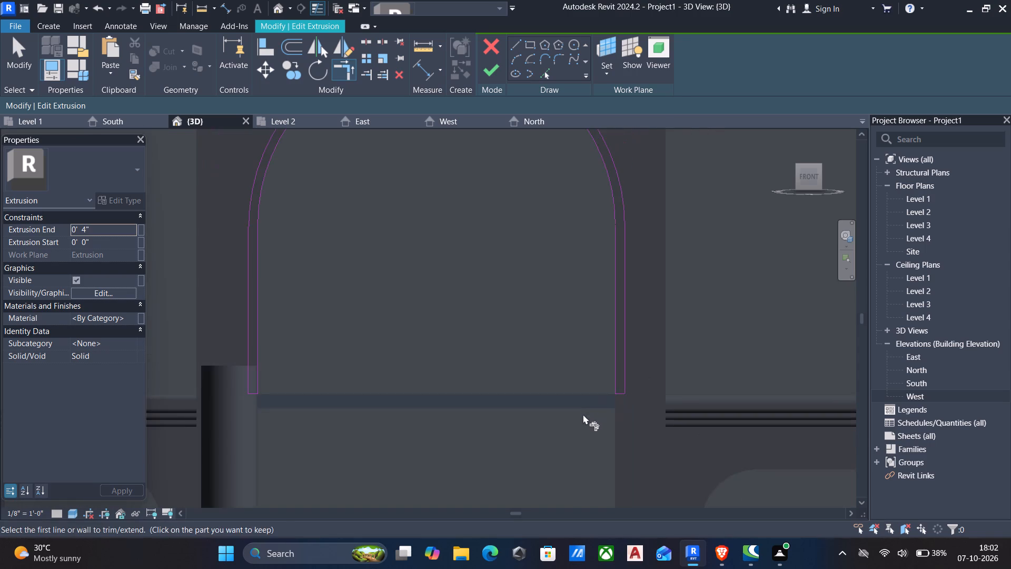
middle_click_drag(583, 414, 619, 435)
scroll(619, 435, "down", 5)
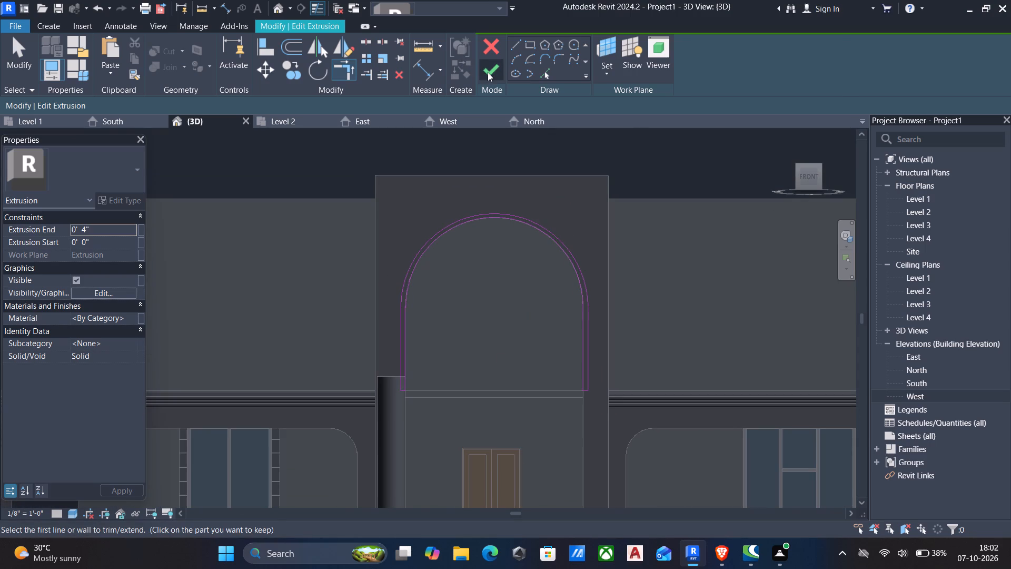
left_click(488, 72)
scroll(473, 248, "down", 3)
scroll(499, 301, "down", 1)
middle_click_drag(499, 304, 509, 364, "shift")
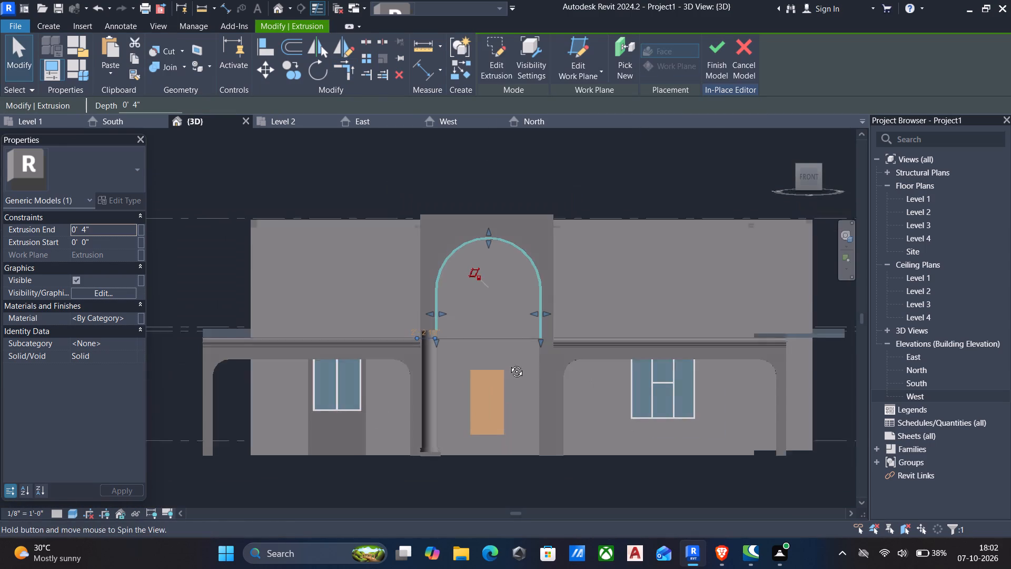
middle_click_drag(509, 364, 545, 393, "shift")
scroll(486, 244, "up", 10)
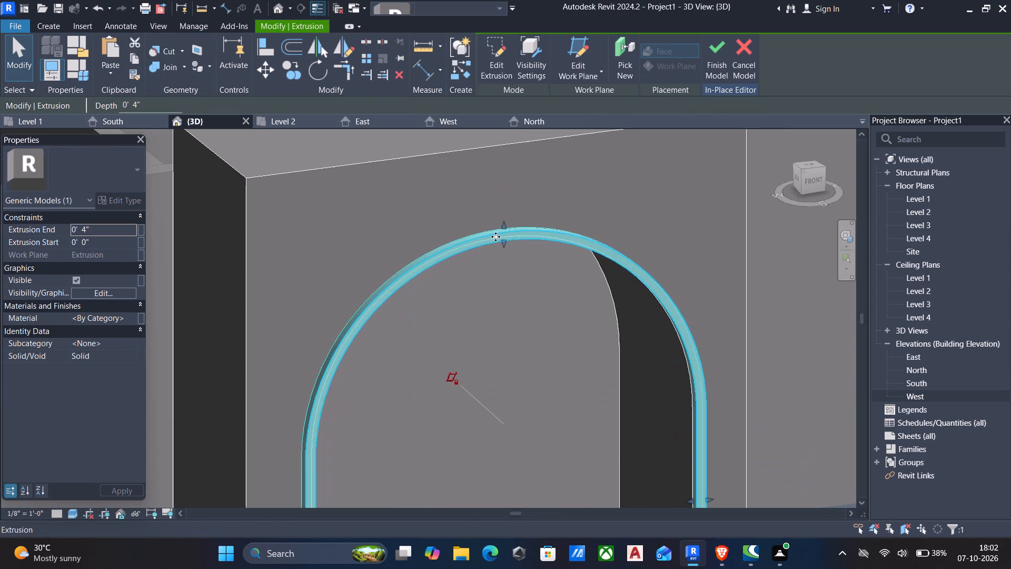
key("Escape")
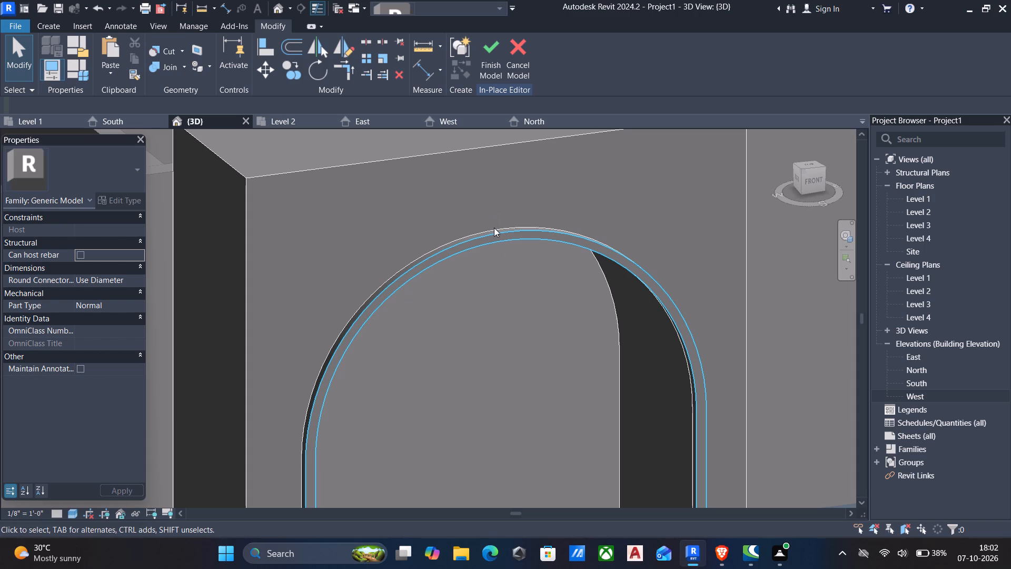
Start a new extrusion within the same in-place model.
left_click(494, 228)
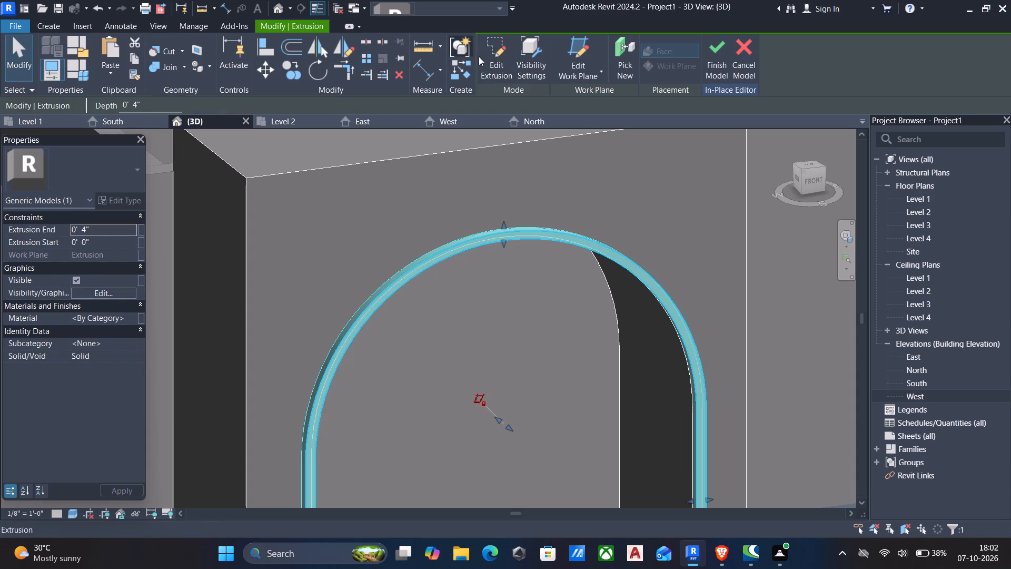
left_click(51, 27)
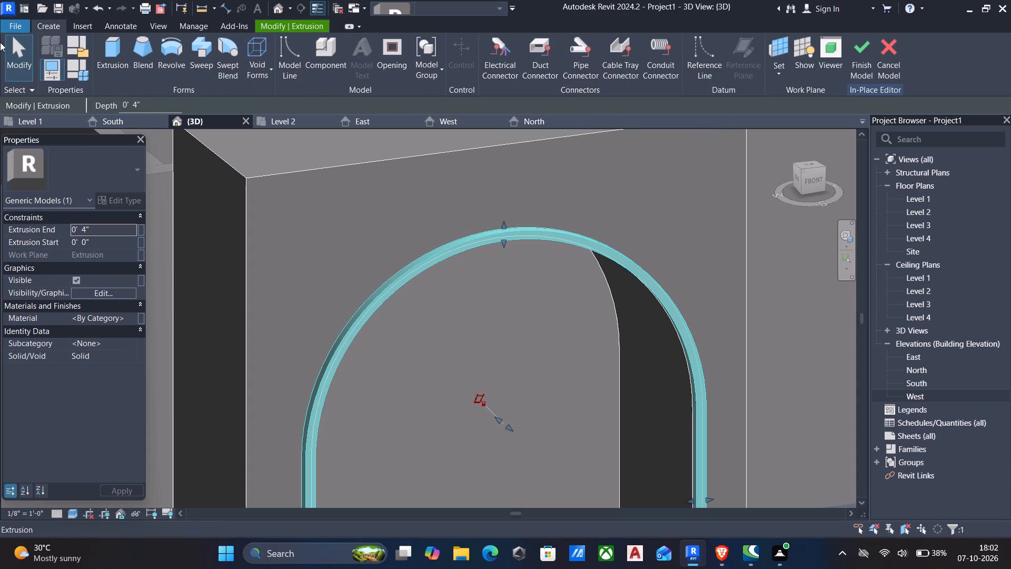
left_click(114, 47)
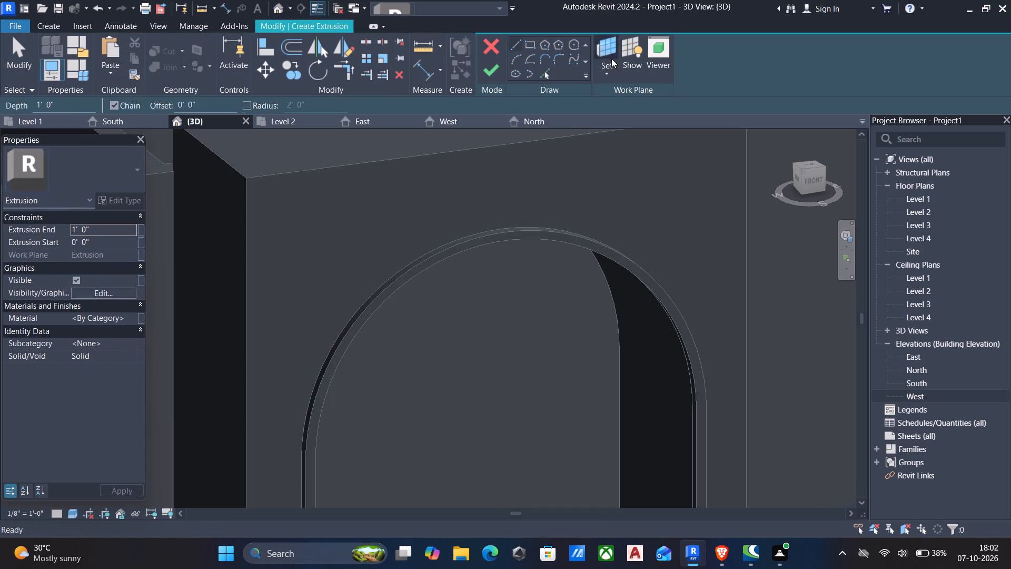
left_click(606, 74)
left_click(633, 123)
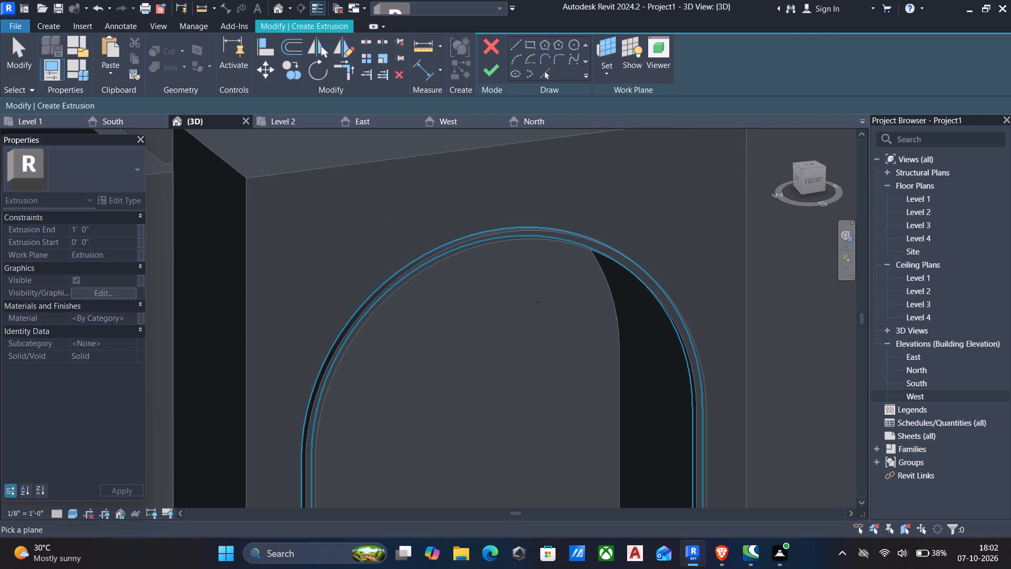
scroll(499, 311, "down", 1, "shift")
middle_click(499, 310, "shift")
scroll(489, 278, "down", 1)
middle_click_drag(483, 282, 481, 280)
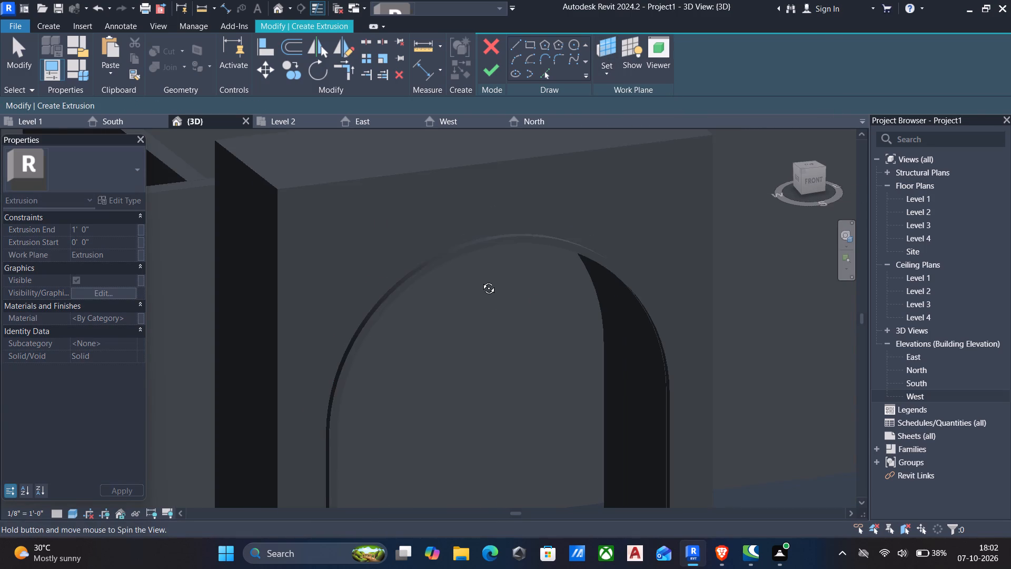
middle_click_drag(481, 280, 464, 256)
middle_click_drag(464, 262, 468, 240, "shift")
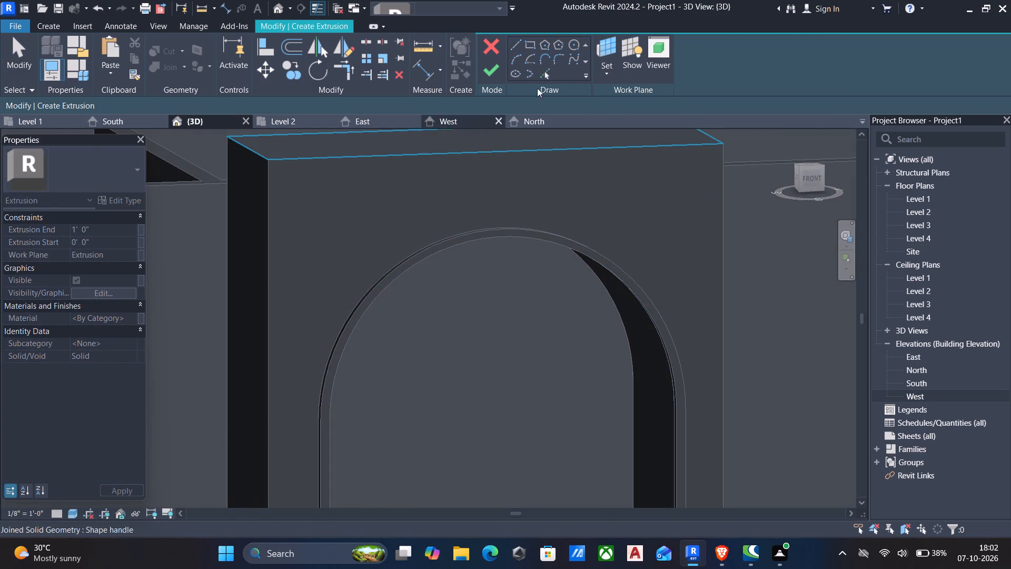
From the front view, use Pick Lines with a 2" offset to add an arc outside the band's outer arc.
left_click(541, 75)
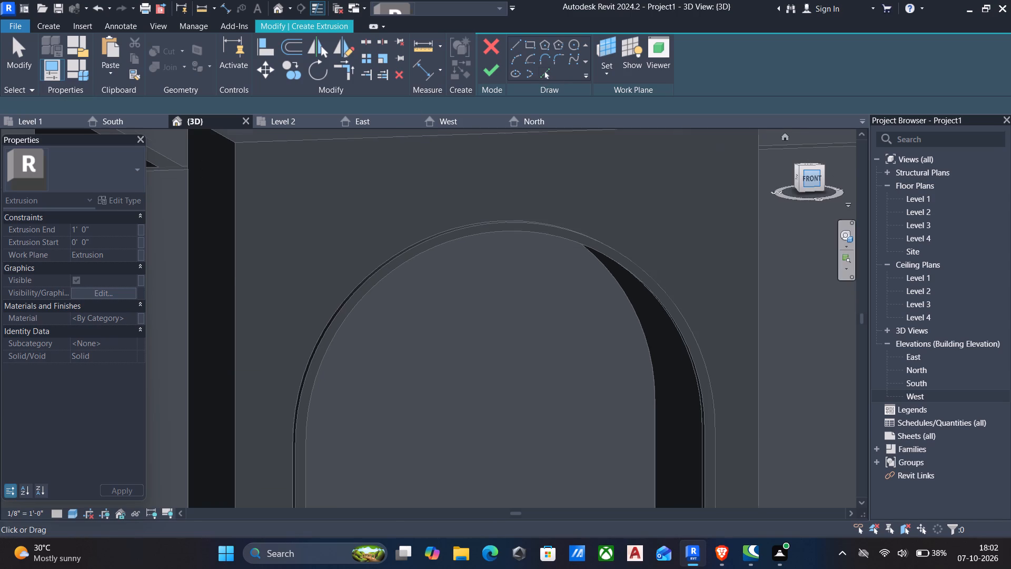
left_click(810, 180)
scroll(431, 317, "up", 11)
scroll(298, 263, "up", 9)
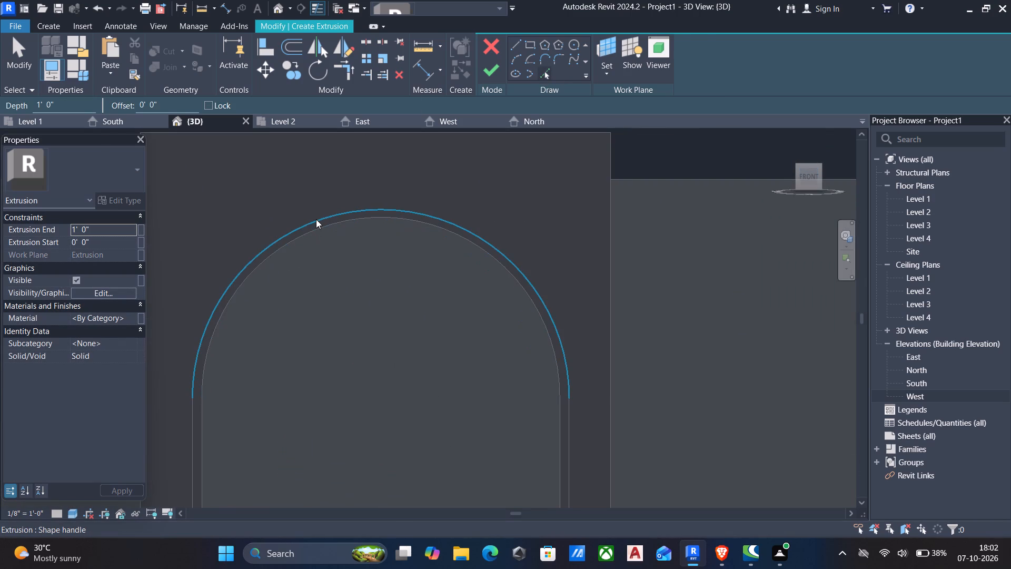
left_click_drag(189, 104, 64, 108)
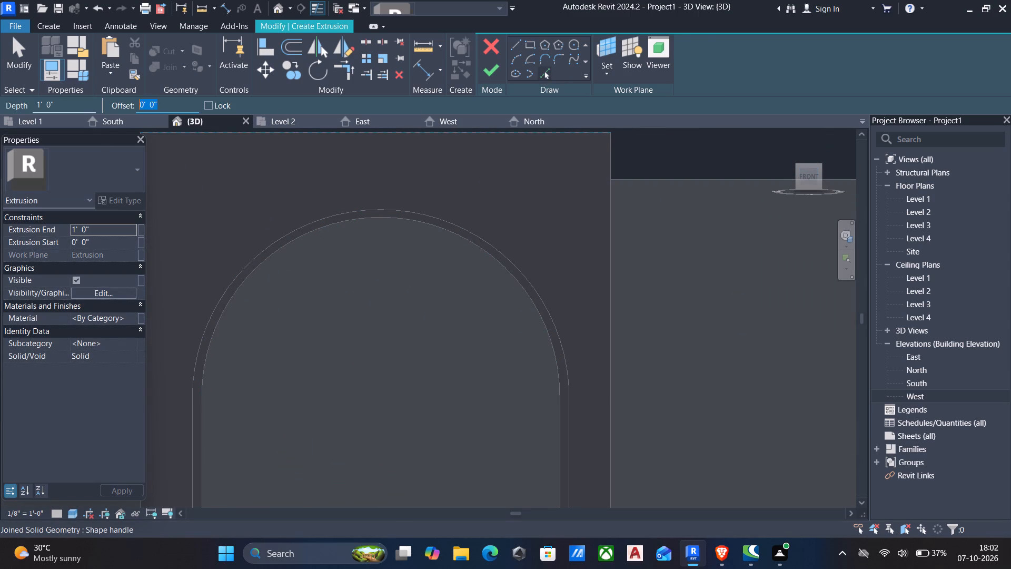
type("2\"")
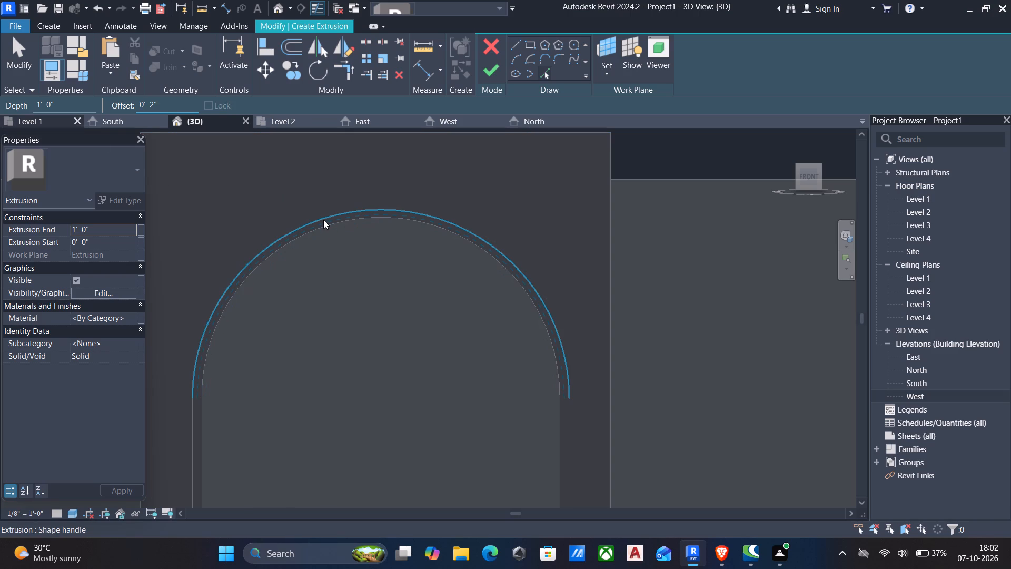
scroll(323, 220, "up", 4)
left_click(323, 215)
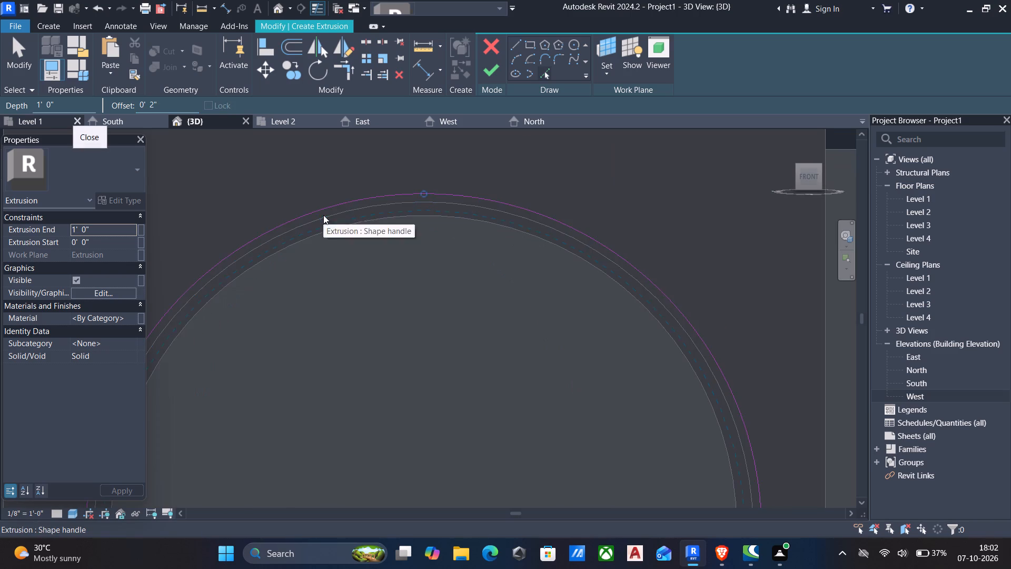
Add vertical lines offset 2" outward from the outer edges of the band's right and left legs.
scroll(358, 226, "down", 4)
scroll(546, 299, "up", 4)
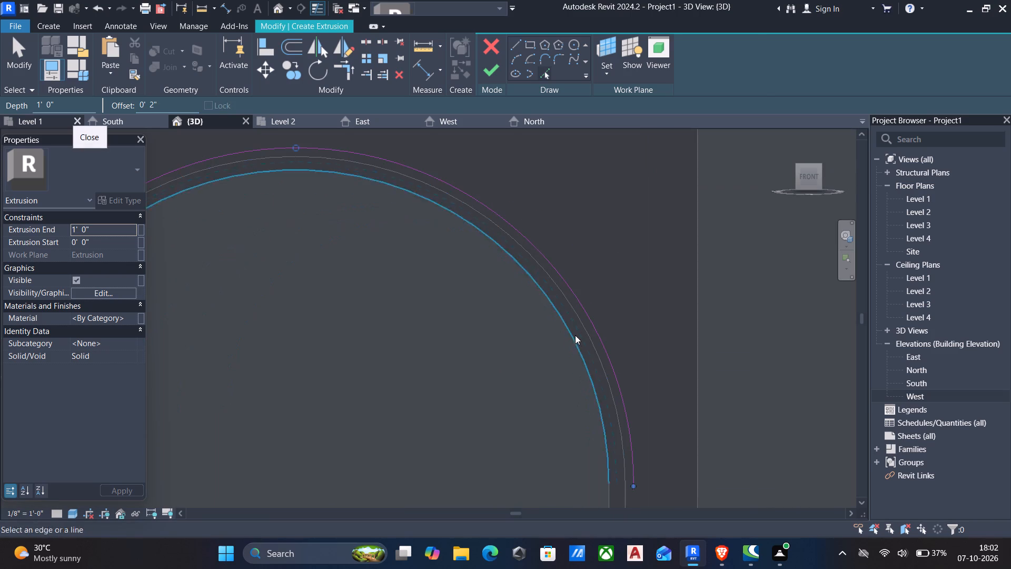
scroll(575, 336, "down", 4)
middle_click_drag(578, 353, 609, 273)
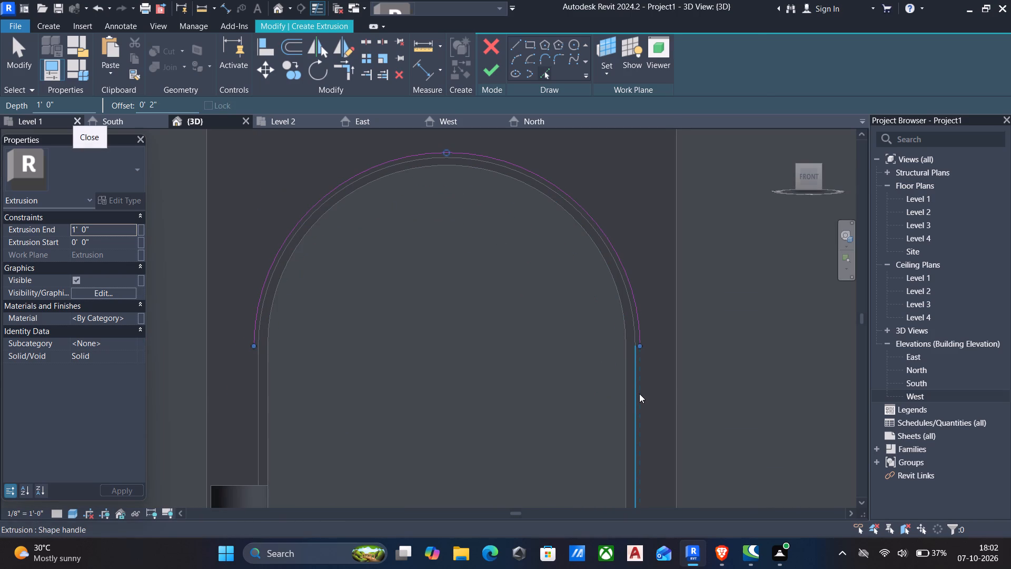
left_click(638, 394)
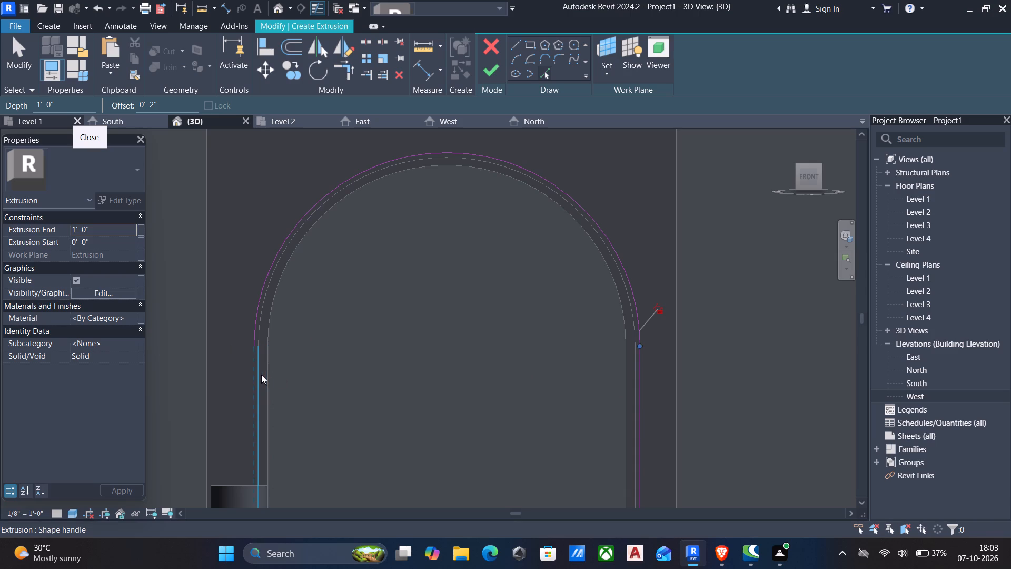
left_click(259, 375)
Add a second arc offset 2" outward from the new sketch arc.
scroll(322, 359, "down", 3)
middle_click_drag(324, 359, 356, 364)
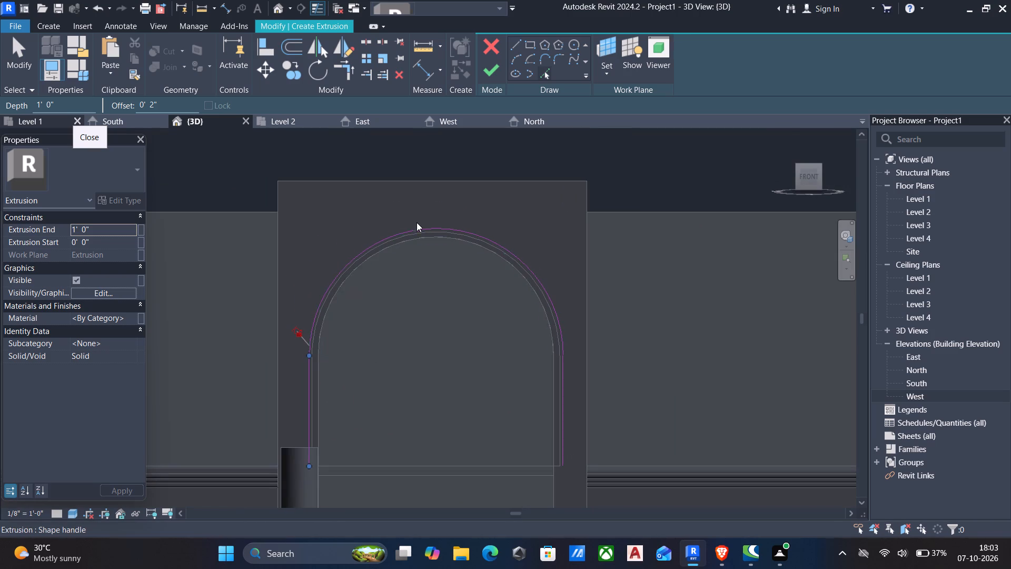
scroll(417, 221, "up", 9)
left_click(432, 233)
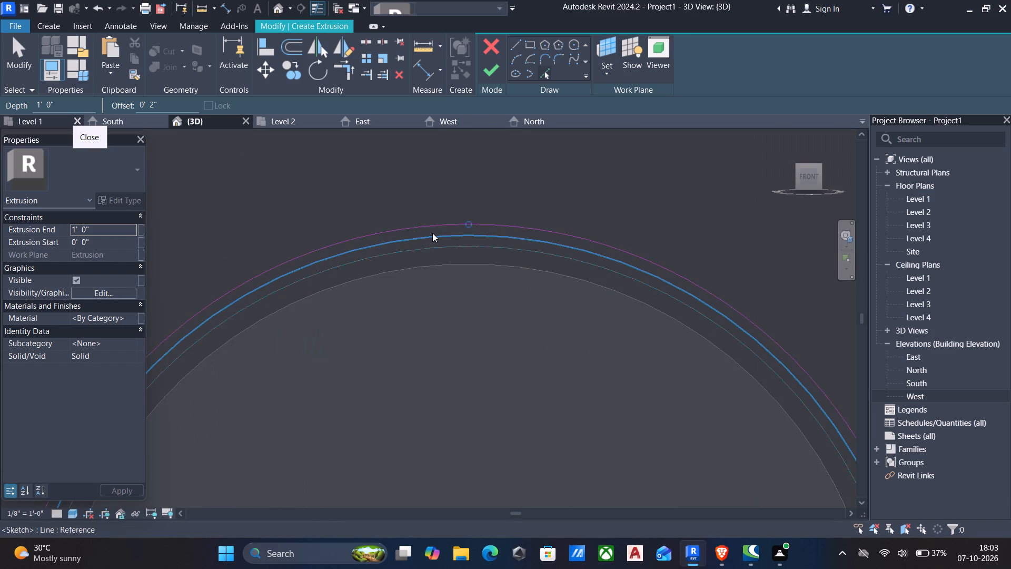
Add a second left vertical line offset 2" outward from the left leg's new sketch line.
scroll(427, 262, "down", 4)
middle_click_drag(397, 336, 421, 271)
middle_click_drag(305, 396, 356, 286)
scroll(233, 447, "up", 2)
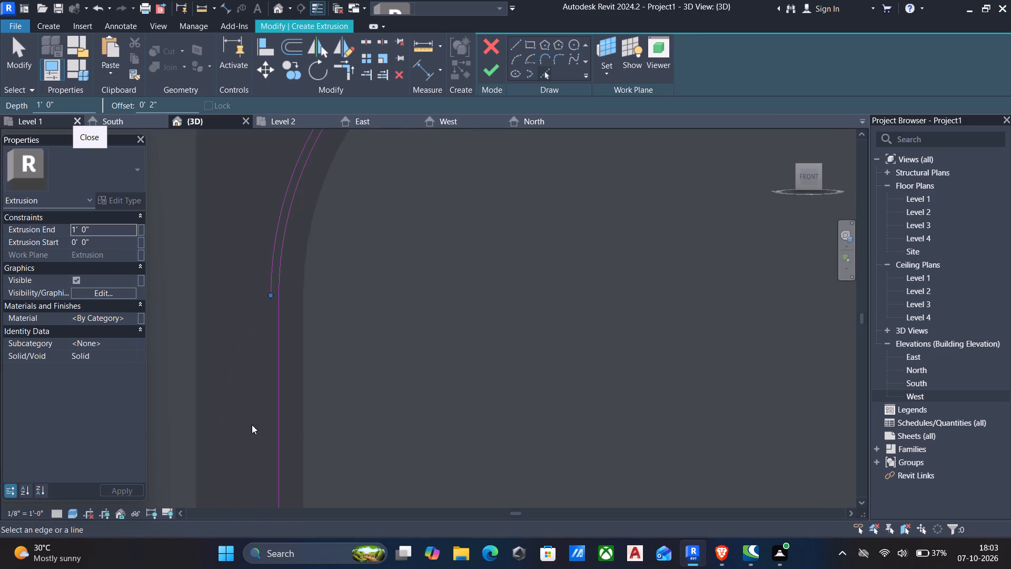
left_click(277, 403)
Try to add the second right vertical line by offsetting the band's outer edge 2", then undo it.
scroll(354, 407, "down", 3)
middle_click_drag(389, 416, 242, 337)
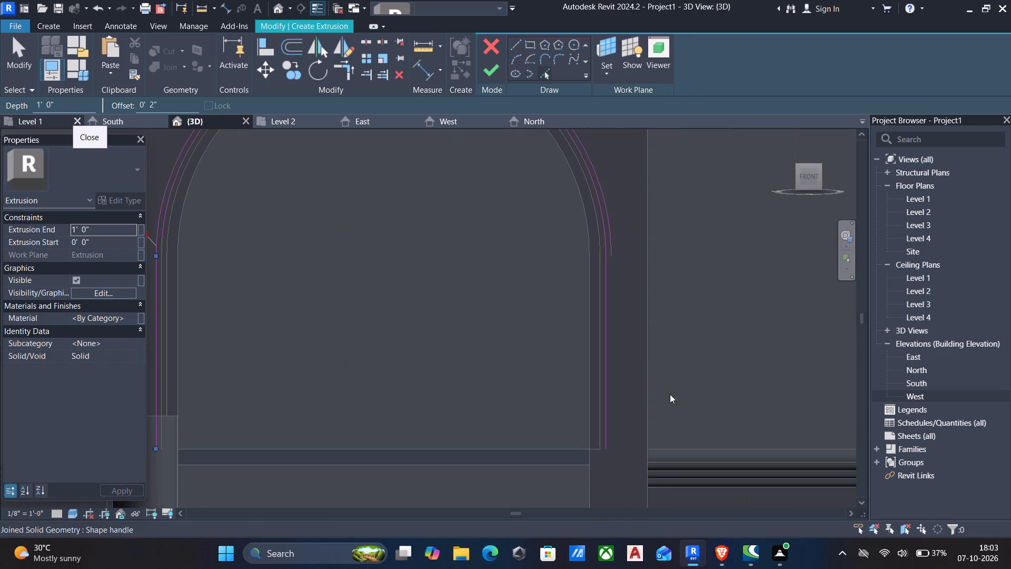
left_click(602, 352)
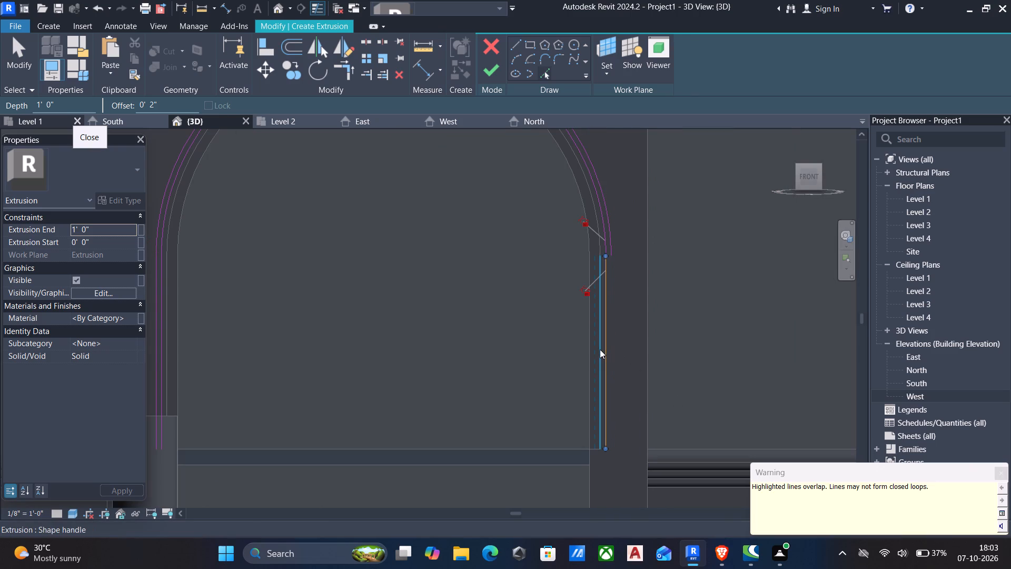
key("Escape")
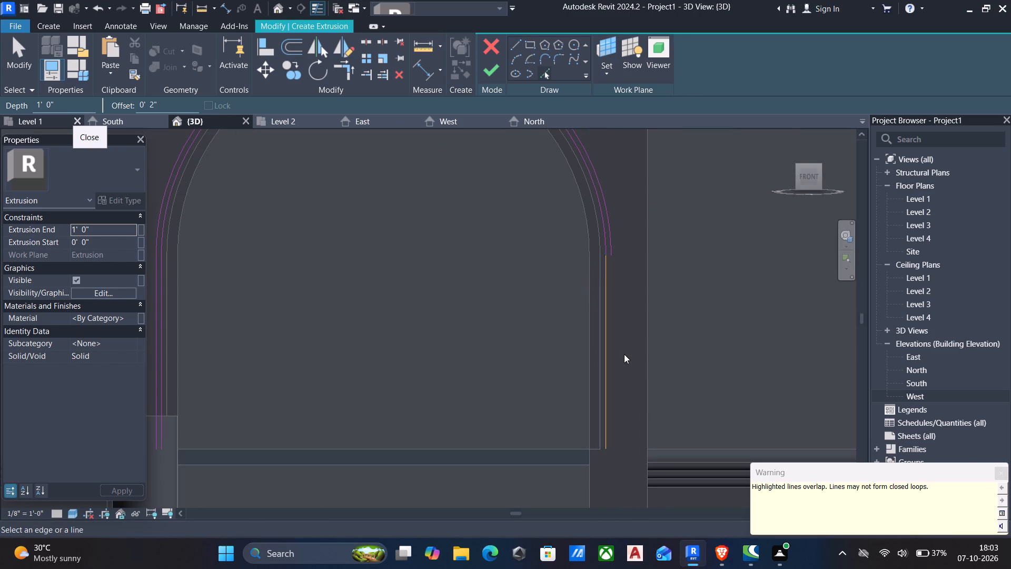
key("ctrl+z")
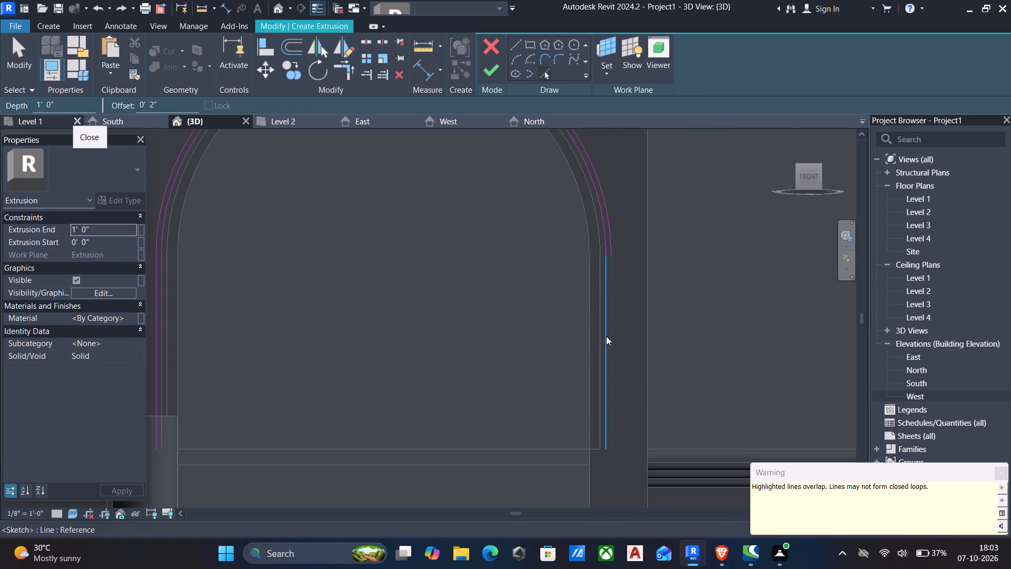
Add the second right vertical line offset 2" outward from the right leg's new sketch line.
left_click(606, 336)
scroll(537, 305, "down", 4)
middle_click_drag(531, 328, 585, 310)
key("Escape")
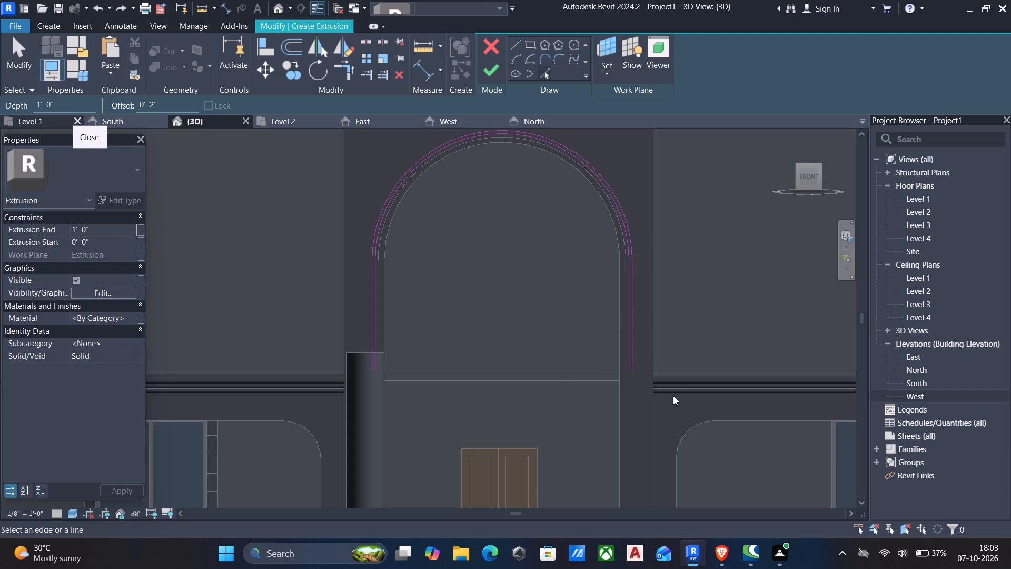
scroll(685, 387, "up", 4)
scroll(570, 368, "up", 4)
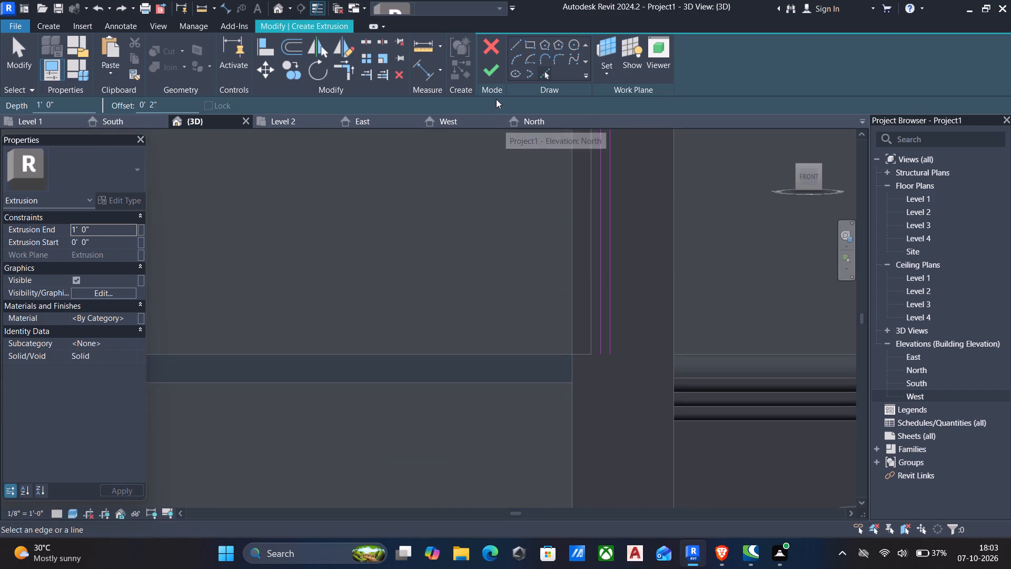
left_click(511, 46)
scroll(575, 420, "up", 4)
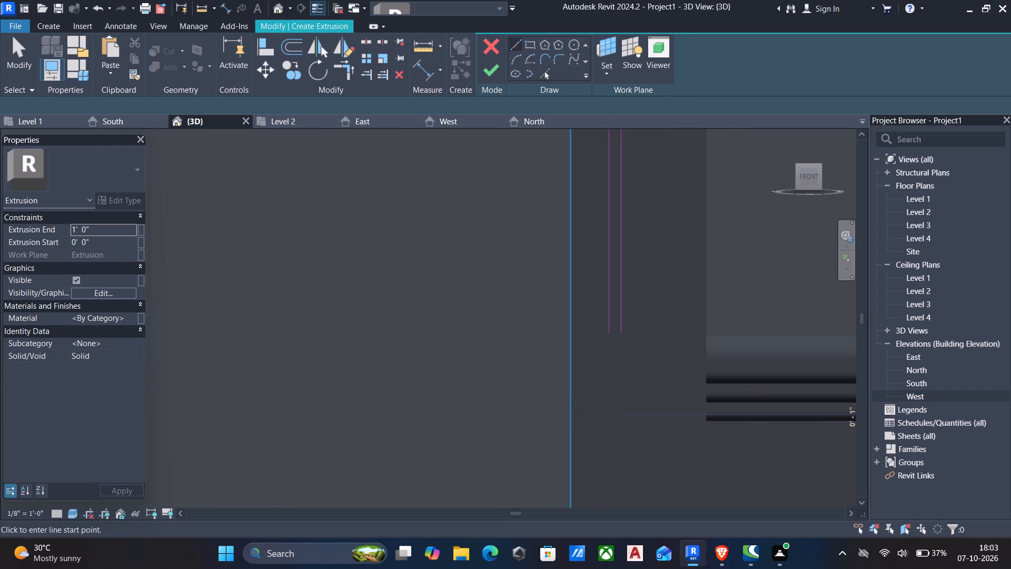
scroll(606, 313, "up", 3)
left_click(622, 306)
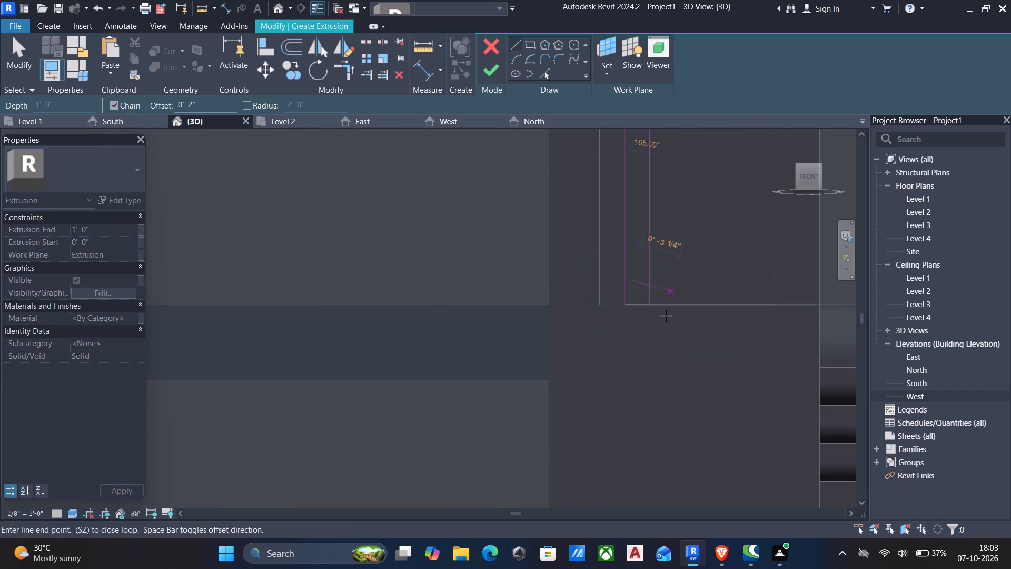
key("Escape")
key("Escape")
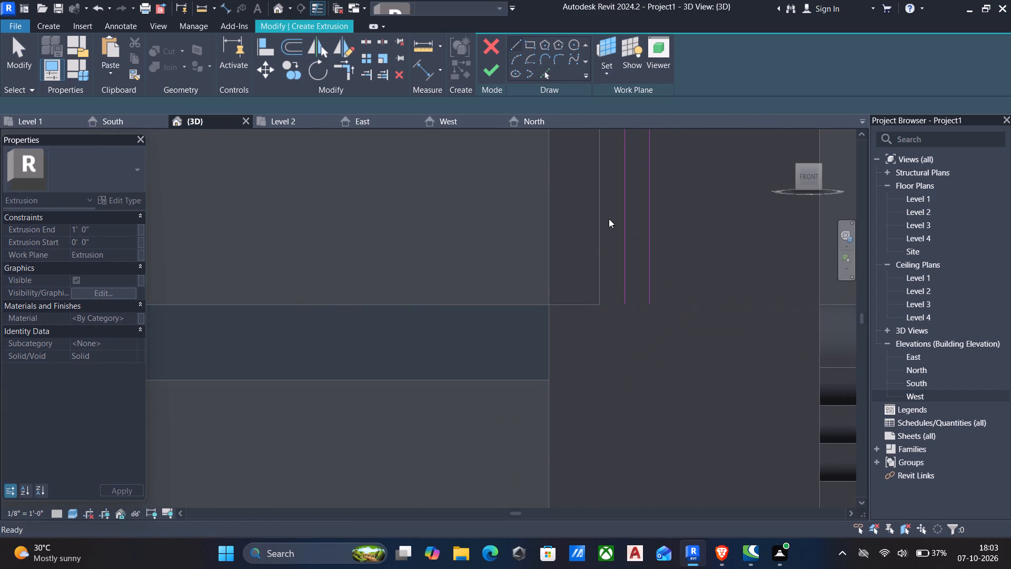
Close the bottom of the trim sketch's right leg with a straight line at zero offset joining its two vertical lines.
left_click(512, 42)
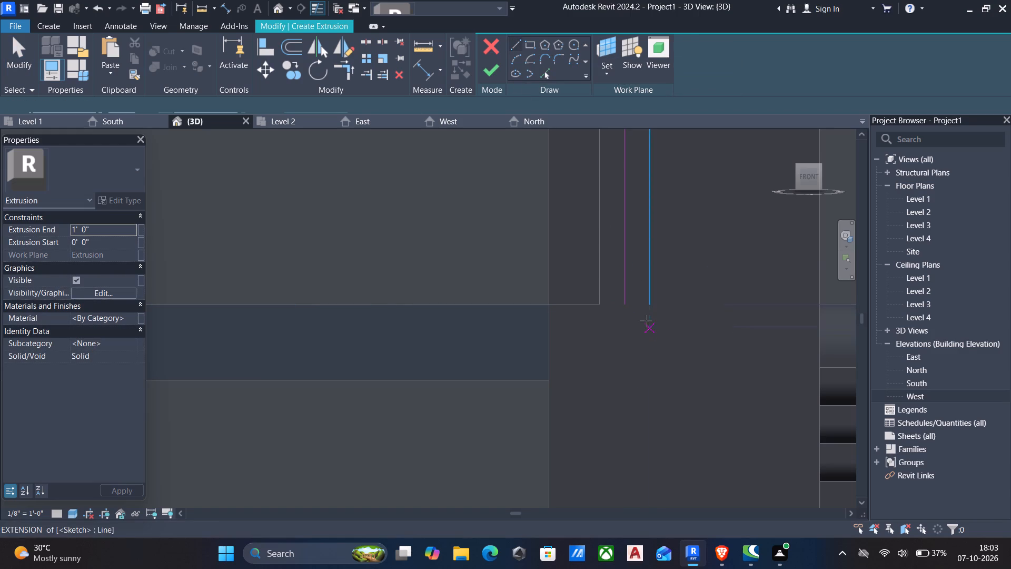
left_click(628, 308)
left_click(647, 307)
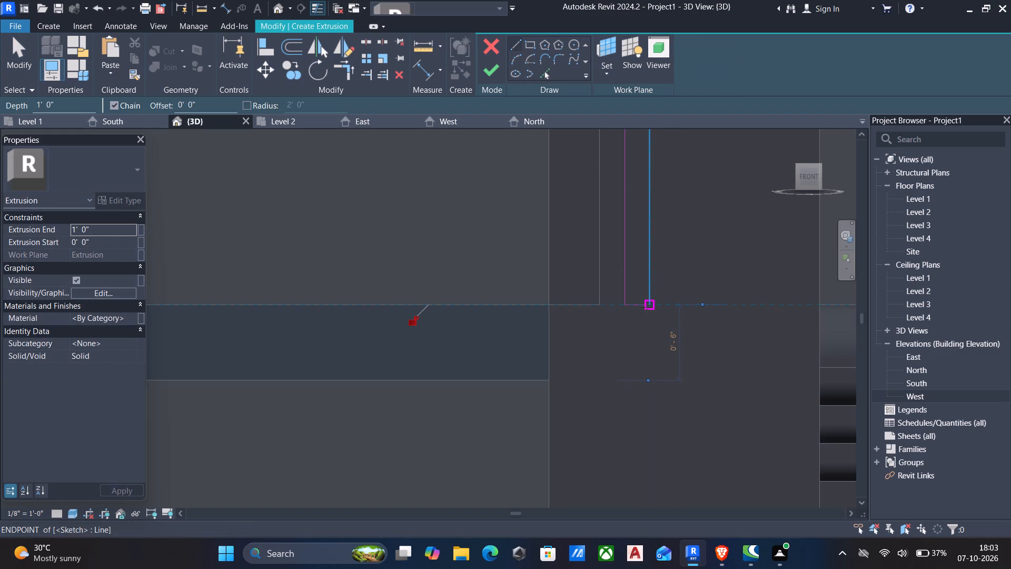
key("Escape")
Close the bottom of the trim sketch's left leg with a straight line joining its two vertical lines.
scroll(630, 313, "down", 4)
middle_click_drag(606, 359, 738, 355)
middle_click_drag(403, 338, 553, 371)
scroll(489, 353, "down", 1)
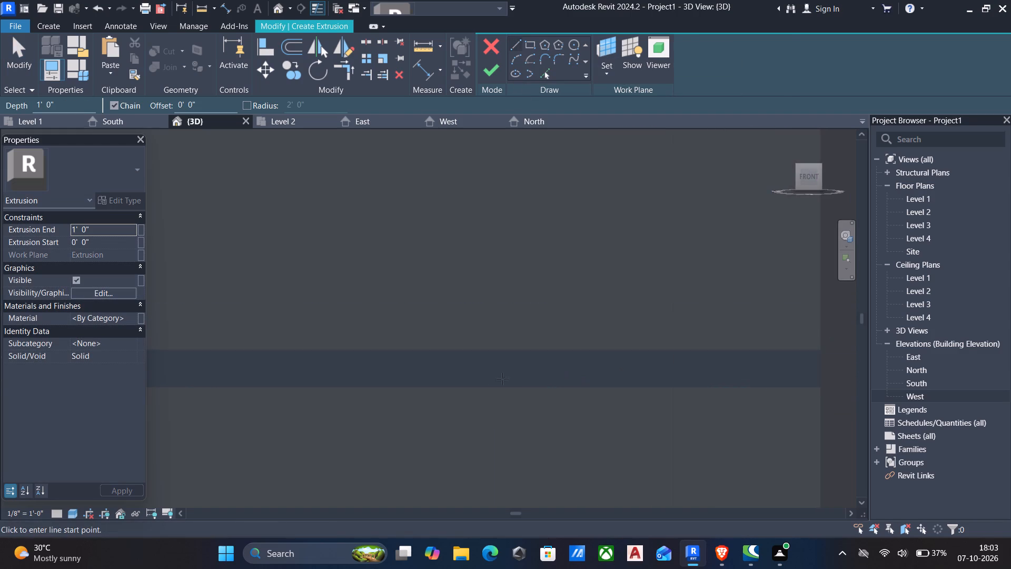
scroll(492, 384, "down", 3)
middle_click_drag(471, 397, 705, 358)
middle_click_drag(528, 367, 716, 408)
scroll(488, 342, "up", 8)
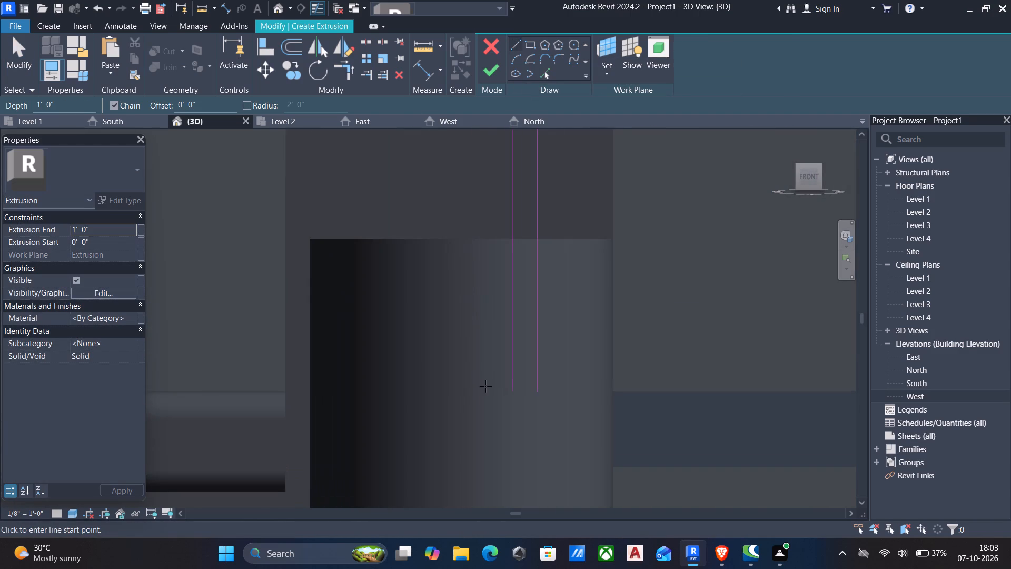
left_click(508, 388)
left_click(540, 386)
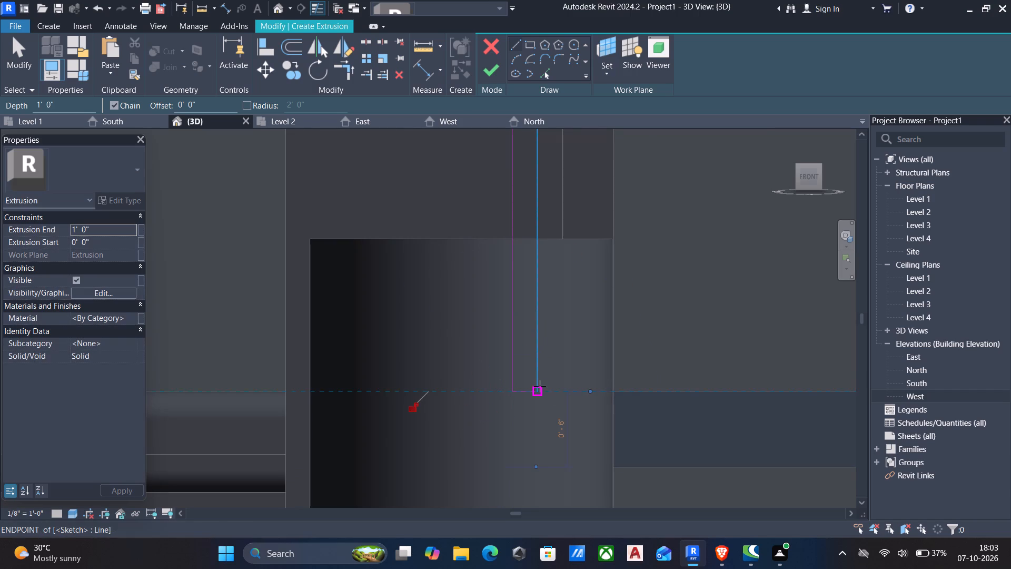
key("Escape")
scroll(536, 387, "down", 5)
key("Escape")
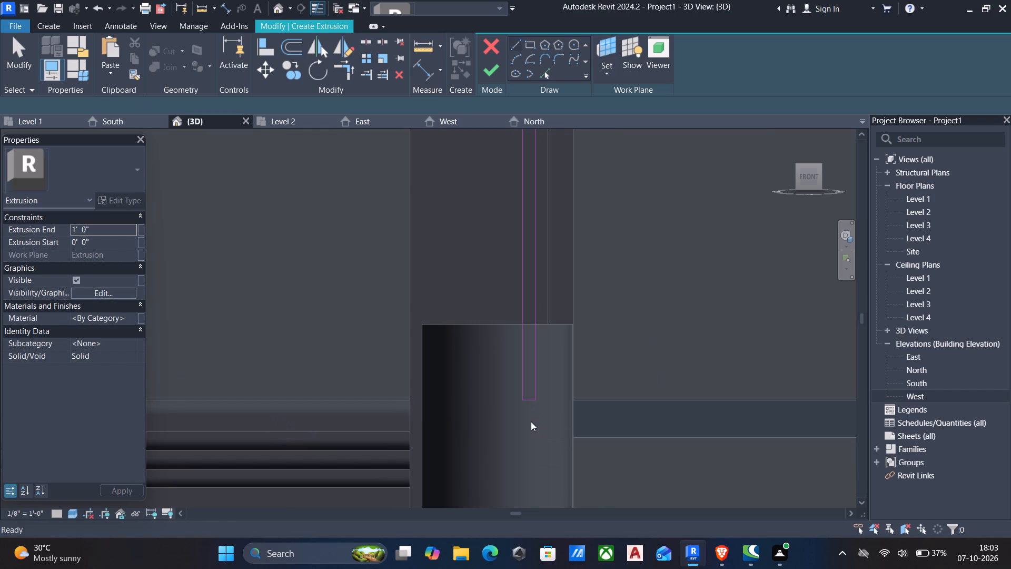
Finish the arched trim sketch and set its extrusion end to 4".
scroll(531, 421, "down", 5)
scroll(475, 348, "down", 4)
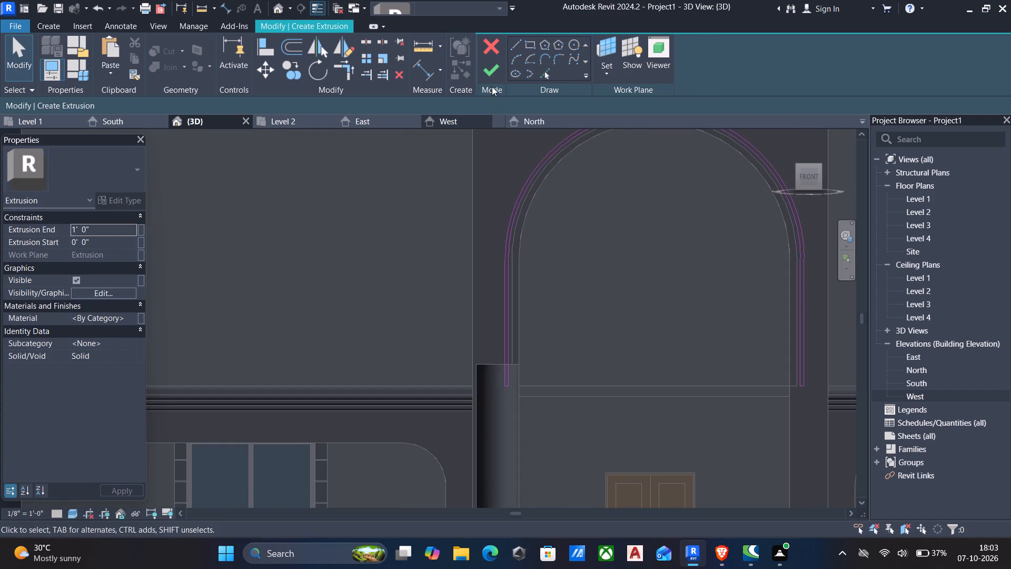
left_click(490, 81)
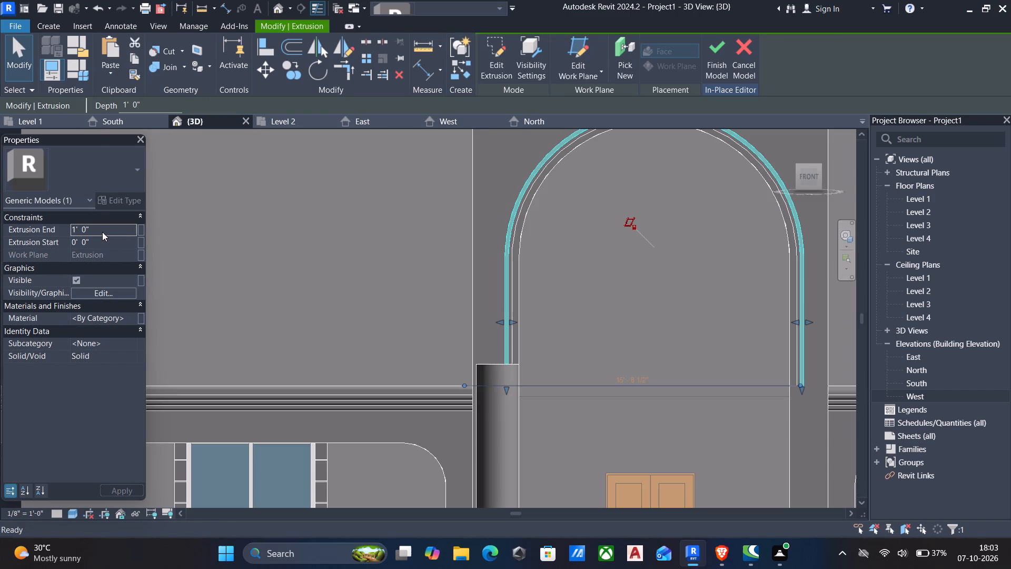
scroll(284, 312, "down", 4)
middle_click_drag(291, 323, 467, 463, "shift")
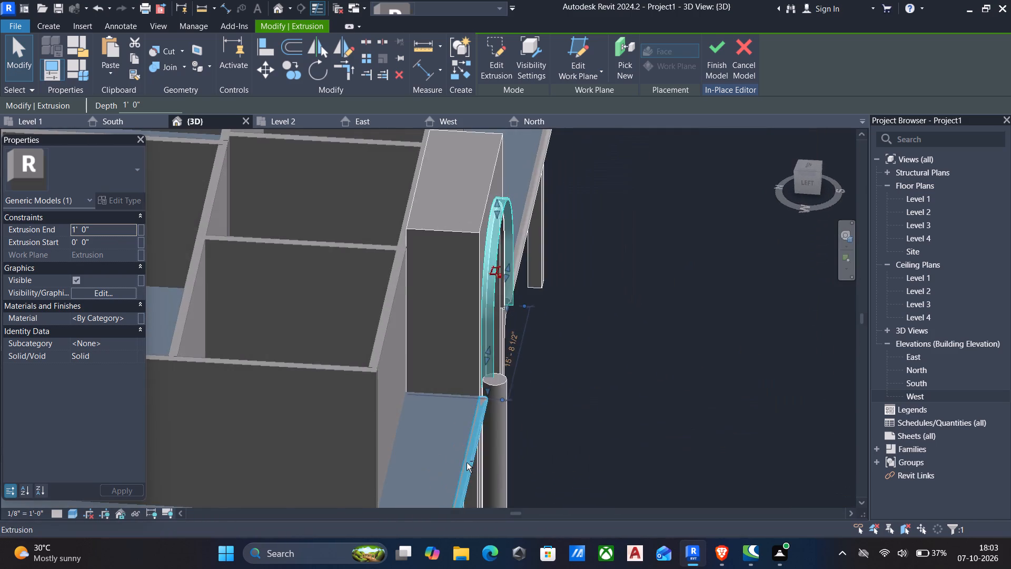
middle_click_drag(467, 463, 428, 436, "shift")
left_click(98, 230)
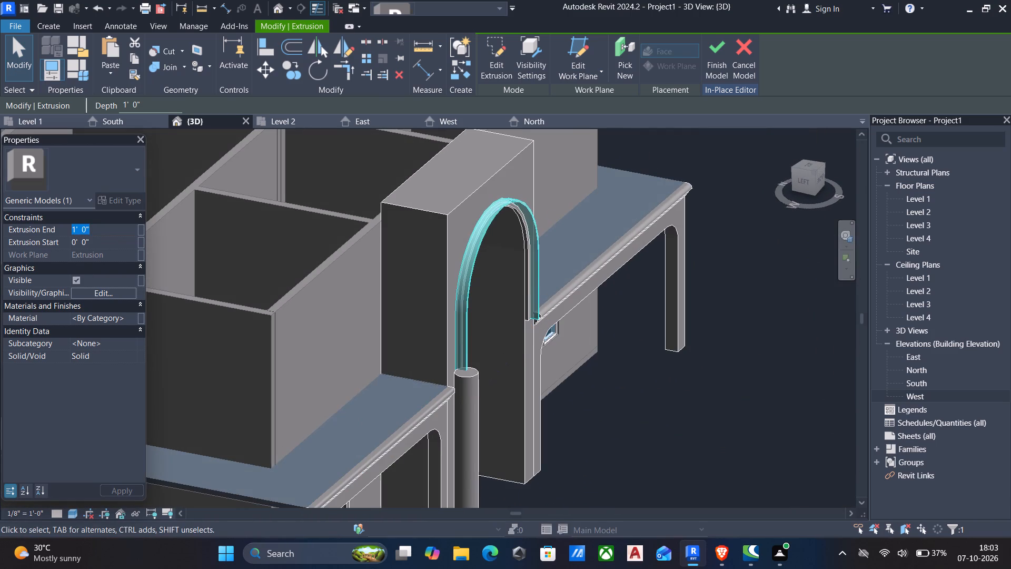
type("4\"")
key("Return")
Stretch the new trim's inner arc inward at the crown to close the gap to the first band.
scroll(521, 269, "up", 2)
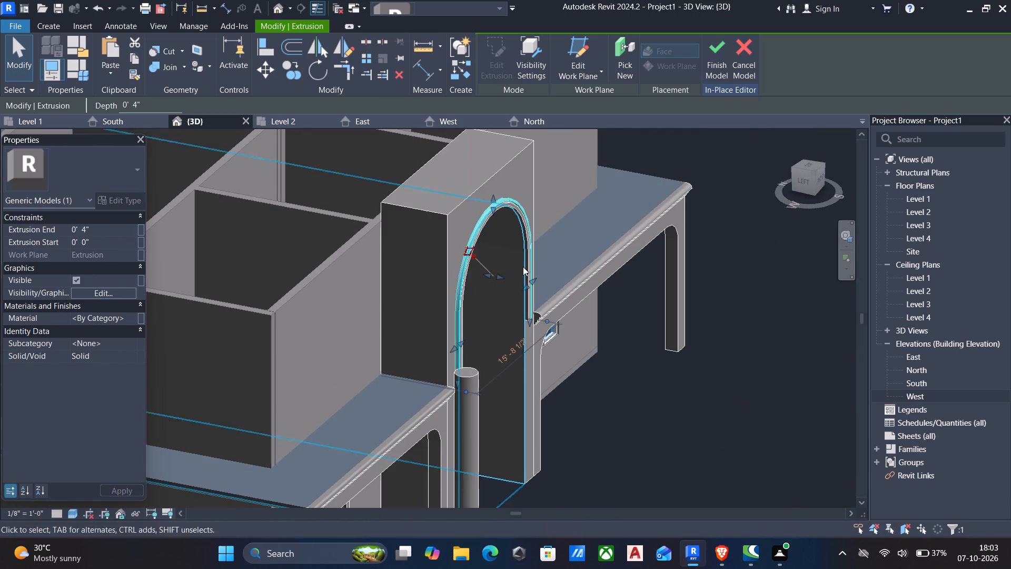
scroll(523, 267, "up", 3)
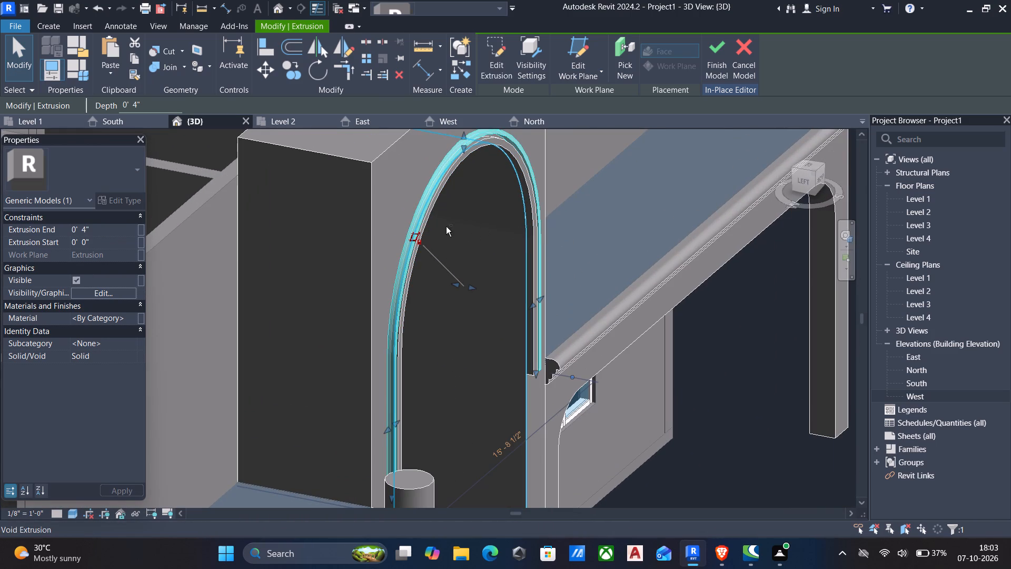
scroll(459, 227, "down", 2)
middle_click_drag(466, 228, 405, 148, "shift")
scroll(407, 163, "up", 4)
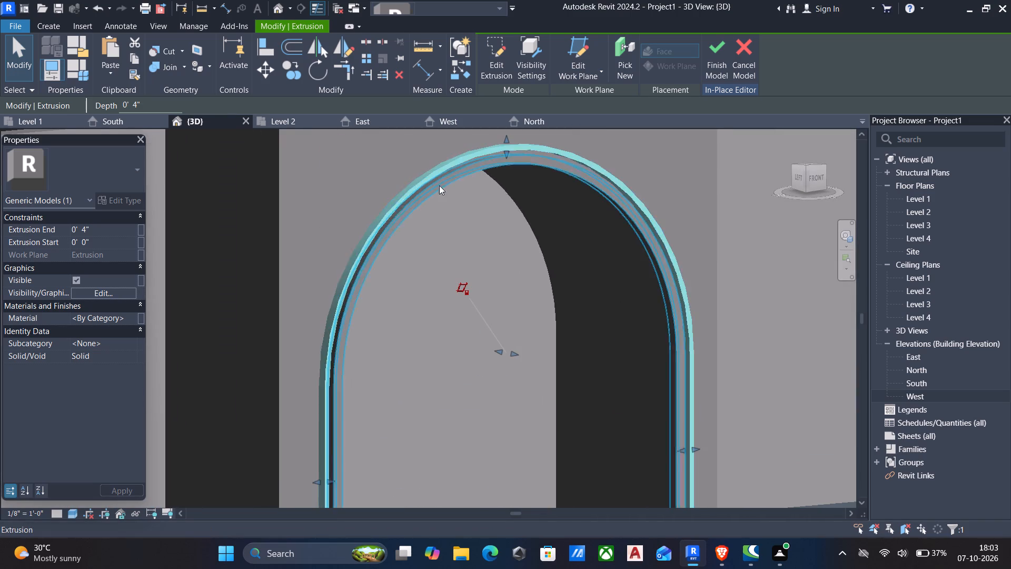
scroll(496, 192, "up", 5)
scroll(657, 190, "down", 3)
middle_click_drag(653, 212, 624, 253)
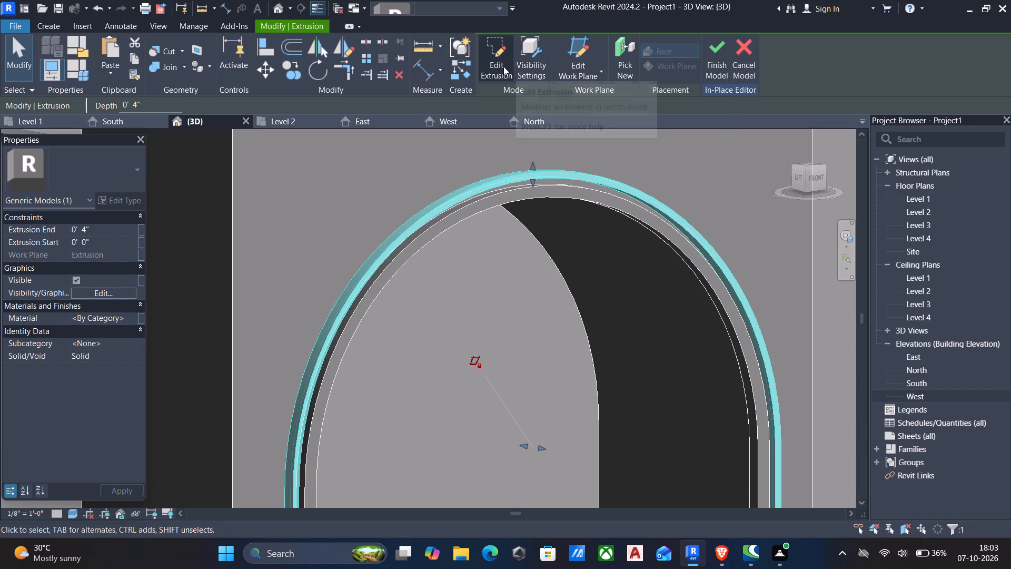
scroll(542, 185, "up", 4)
left_click_drag(525, 178, 525, 187)
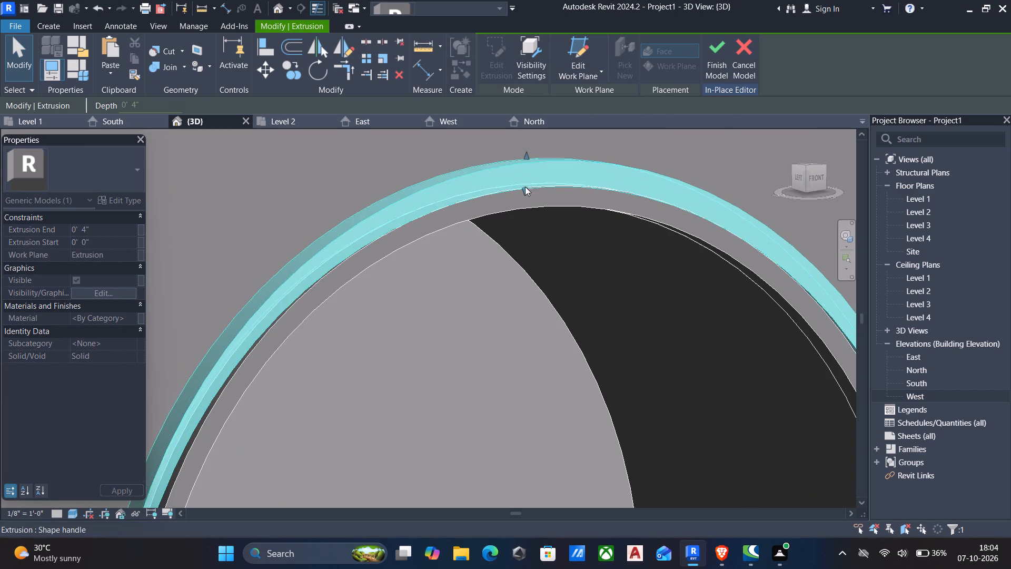
scroll(526, 158, "down", 5)
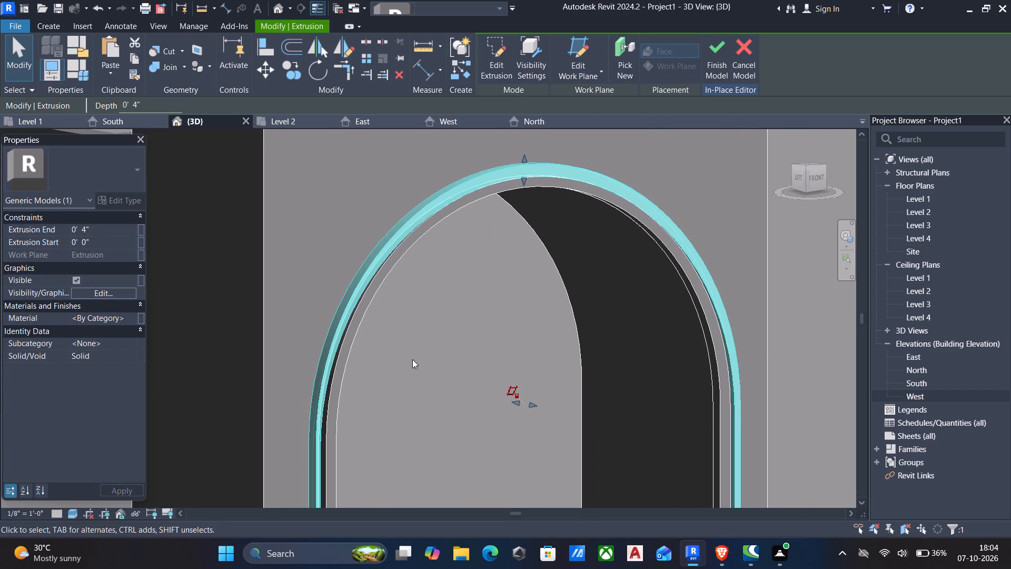
In the front view, stretch the inner edge of the new trim's right leg inward to the first band's outer edge.
middle_click_drag(412, 359, 316, 348)
middle_click_drag(316, 372, 410, 265)
scroll(393, 358, "up", 2)
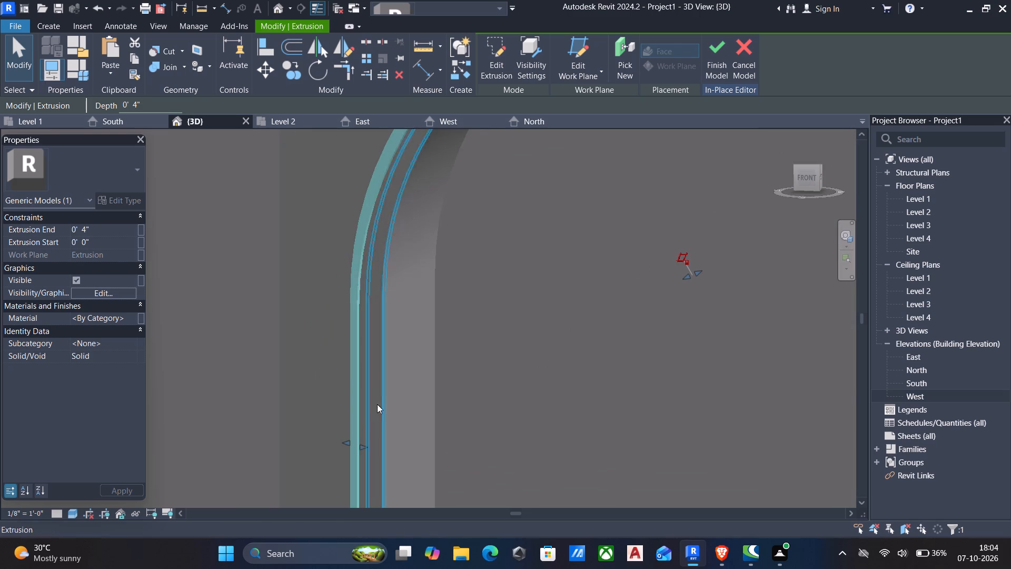
scroll(464, 417, "down", 2)
middle_click_drag(480, 410, 529, 330)
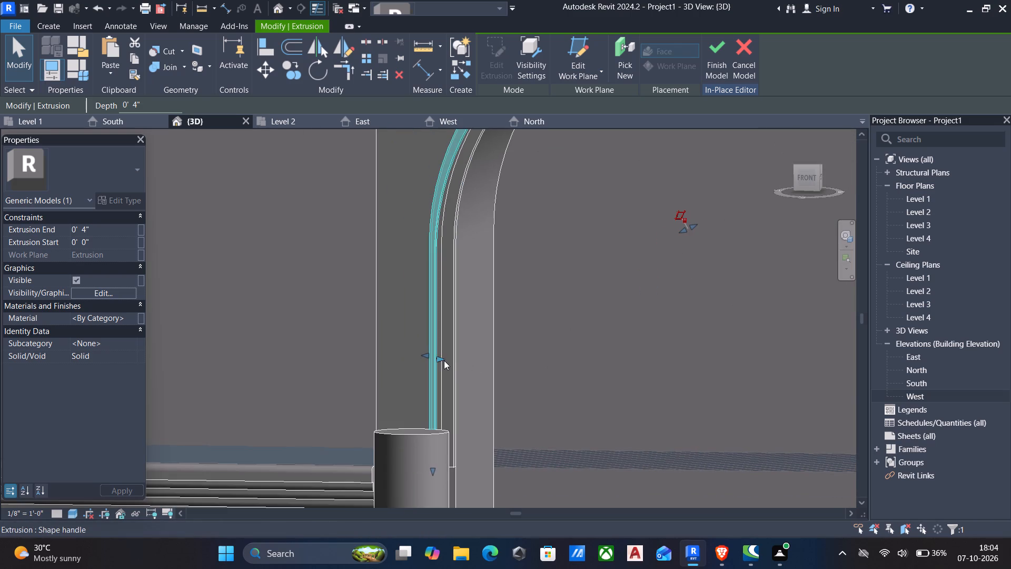
scroll(460, 361, "down", 1)
middle_click_drag(460, 361, 485, 363)
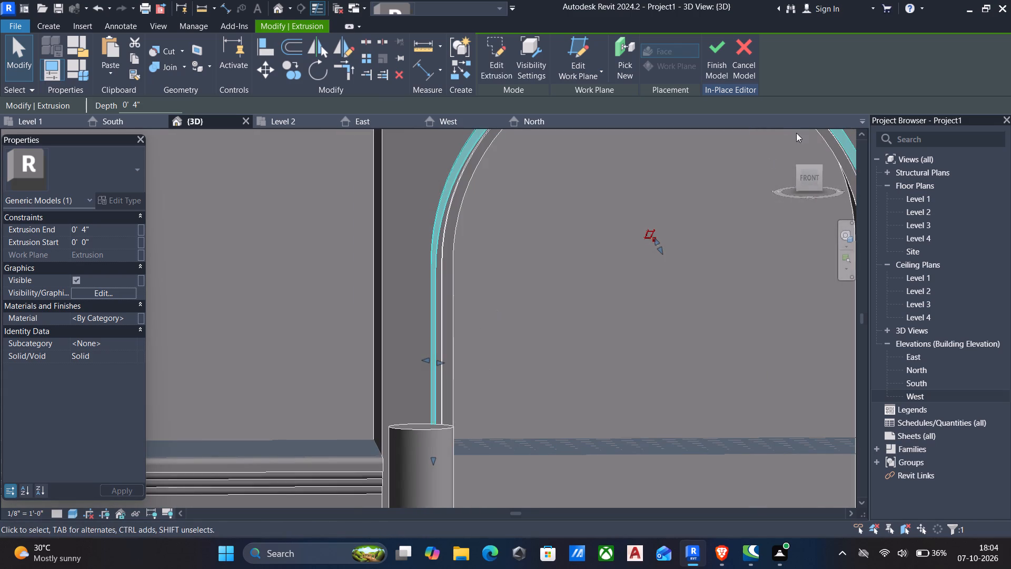
left_click(806, 182)
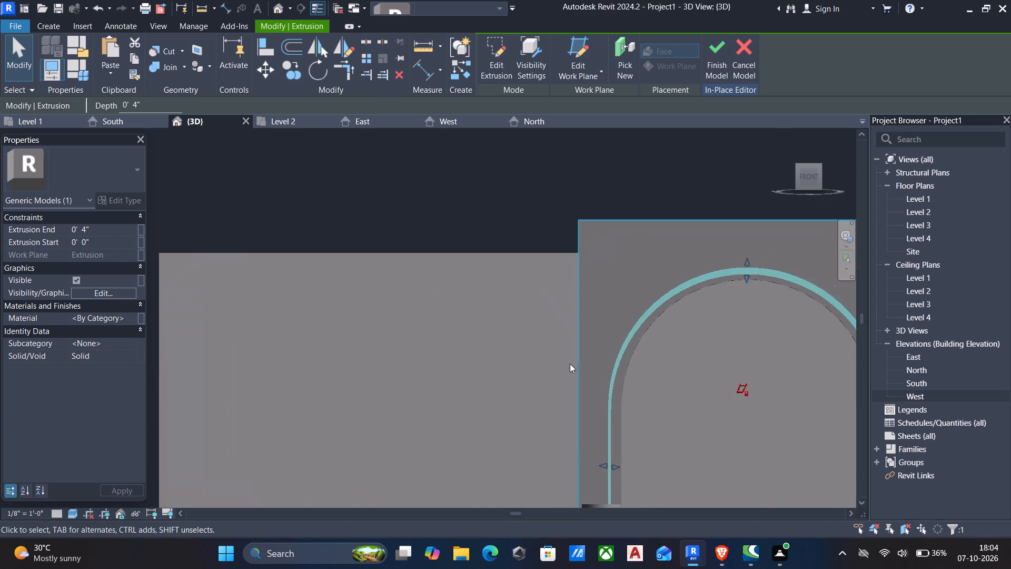
scroll(578, 380, "up", 5)
scroll(523, 404, "up", 4)
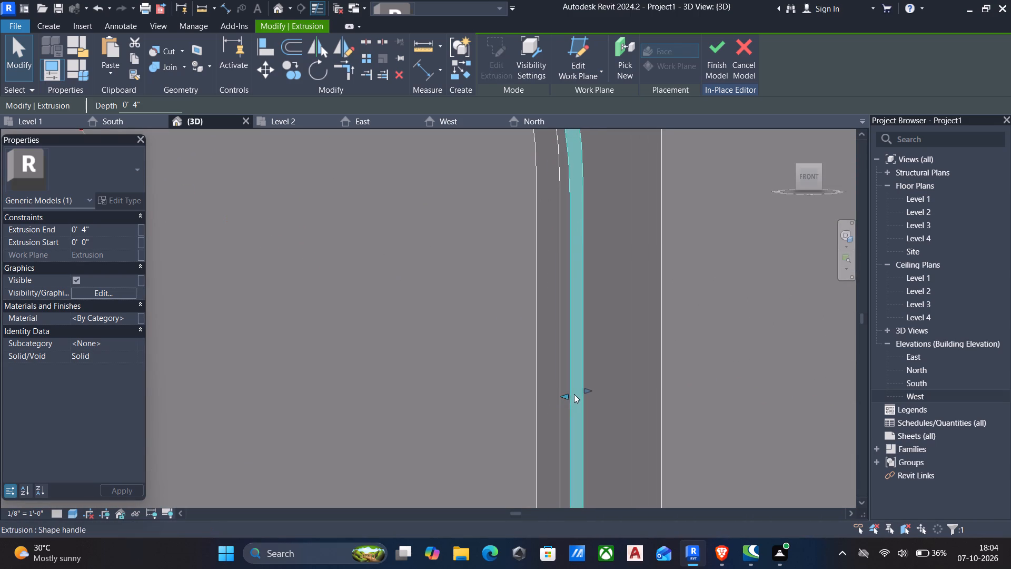
left_click_drag(562, 396, 568, 401)
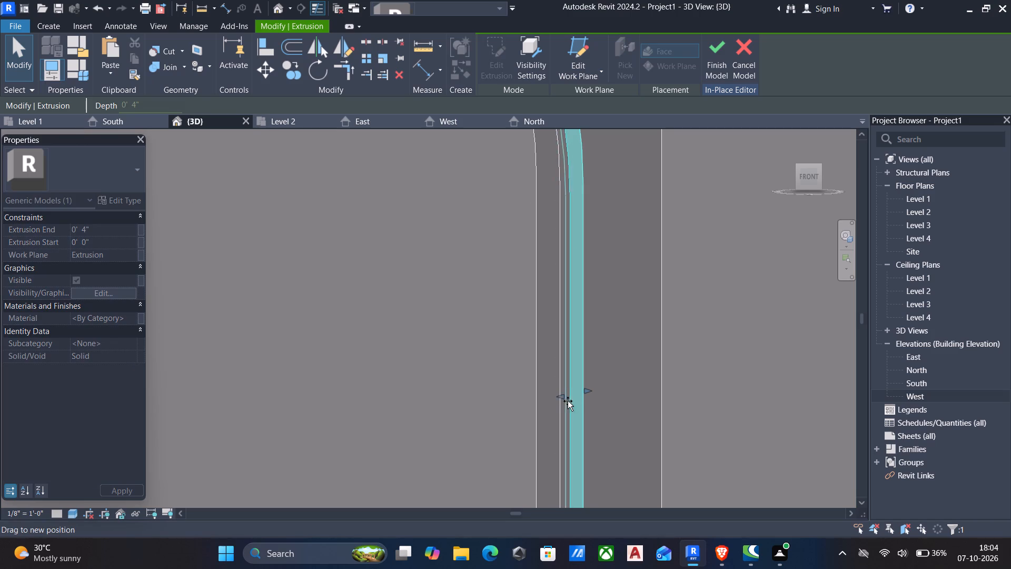
left_click_drag(568, 401, 563, 403)
Examine where the new trim meets the first band along the right side of the arch, selecting the first band to compare.
scroll(554, 397, "down", 4)
scroll(460, 355, "down", 5)
middle_click_drag(460, 359, 534, 337)
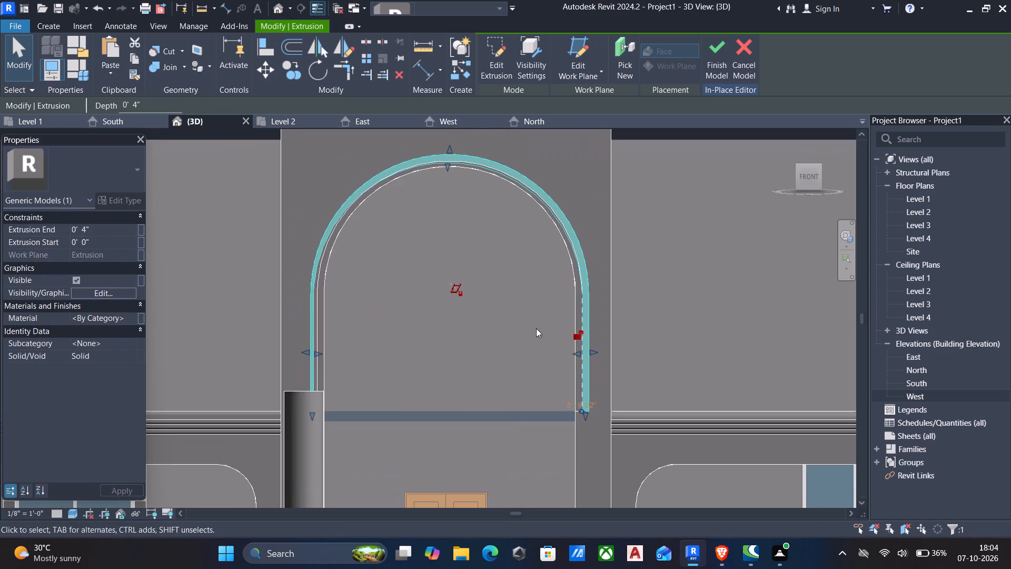
scroll(575, 200, "up", 4)
scroll(522, 210, "up", 6)
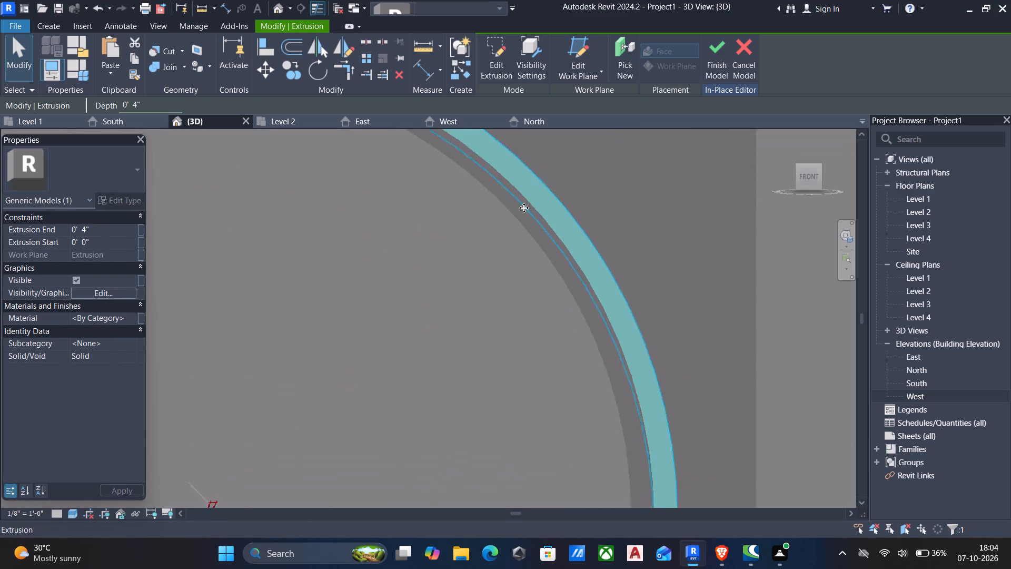
scroll(524, 208, "up", 2)
left_click(535, 190)
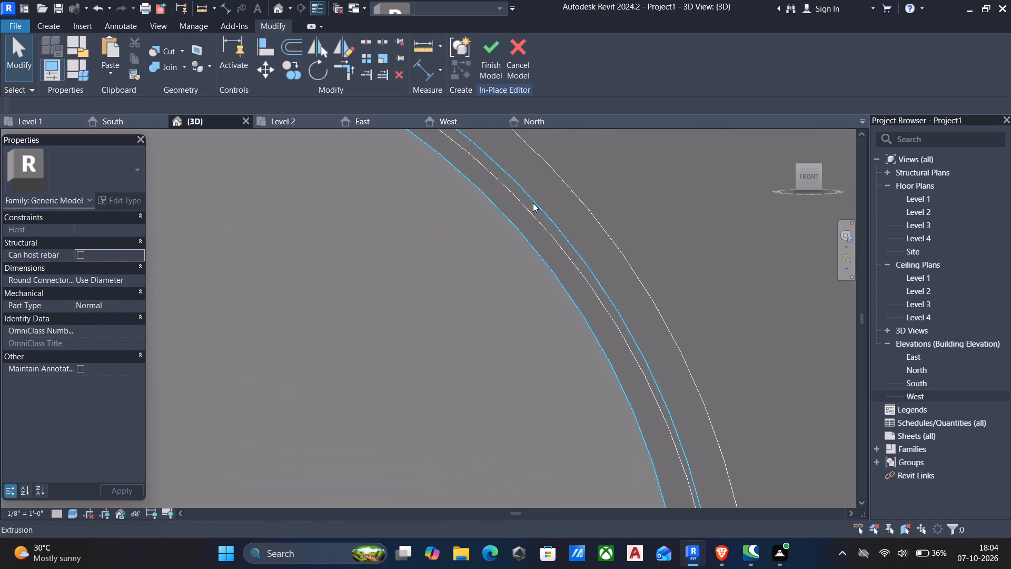
left_click(534, 201)
scroll(543, 230, "down", 8)
middle_click_drag(526, 279, 585, 250)
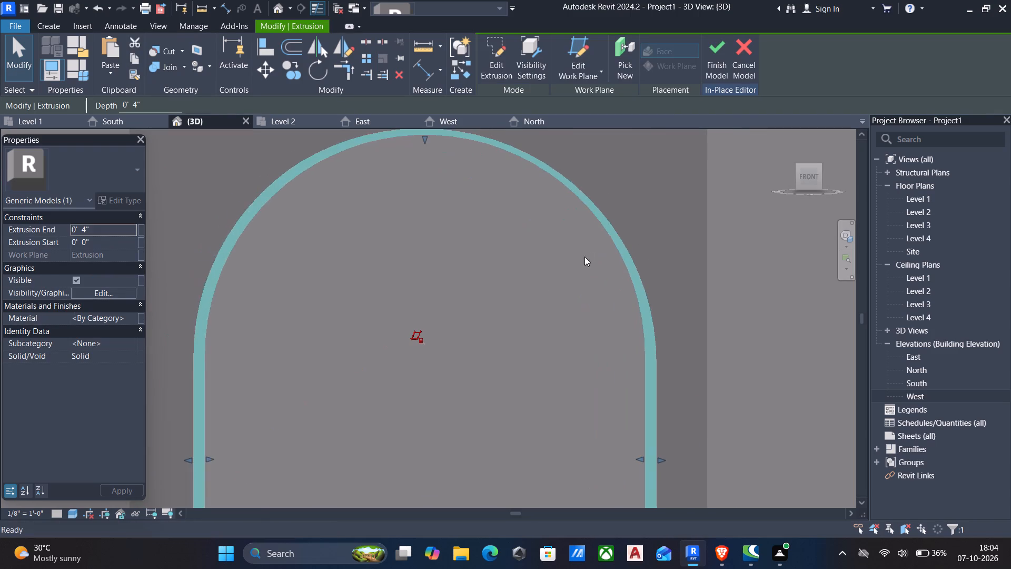
Stretch the inner edge of the new trim's left leg inward to the first band's outer edge.
middle_click_drag(343, 370, 439, 291)
scroll(342, 405, "up", 3)
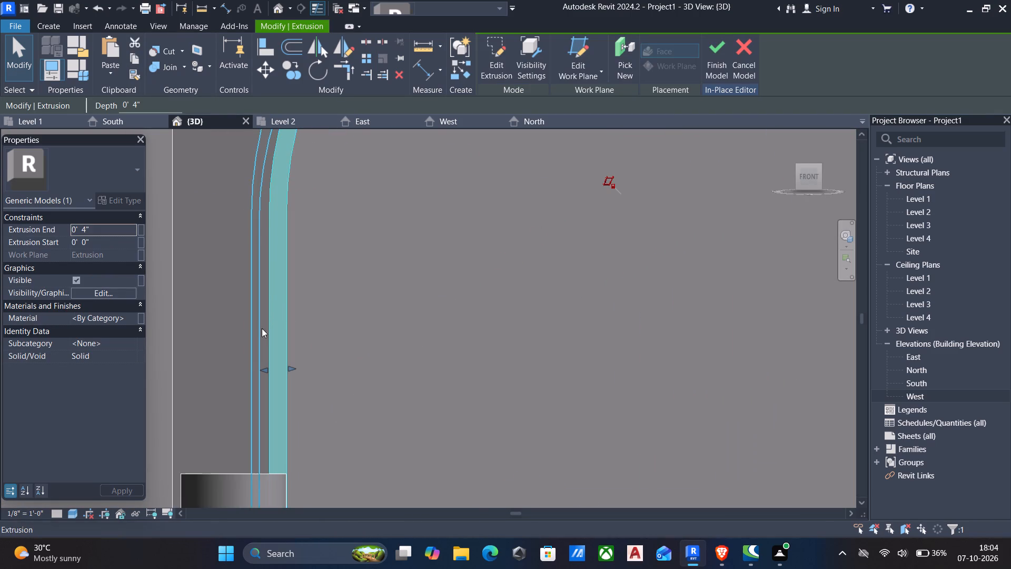
left_click(259, 332)
scroll(320, 327, "down", 4)
scroll(289, 353, "up", 3)
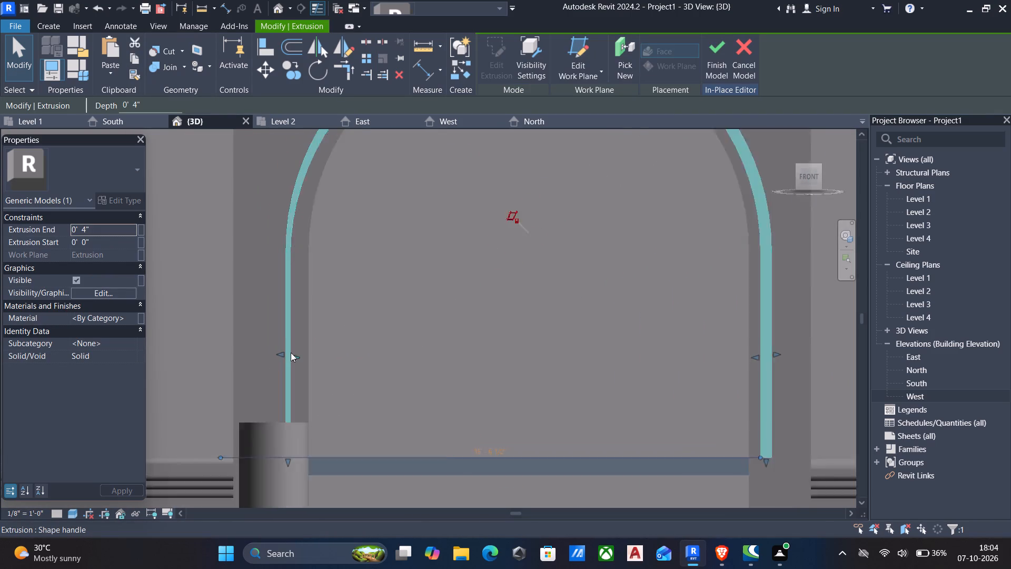
left_click_drag(292, 357, 302, 358)
Adjust the new trim's inner arc at the crown against the first band's outer edge and finish the in-place model.
scroll(353, 333, "down", 3)
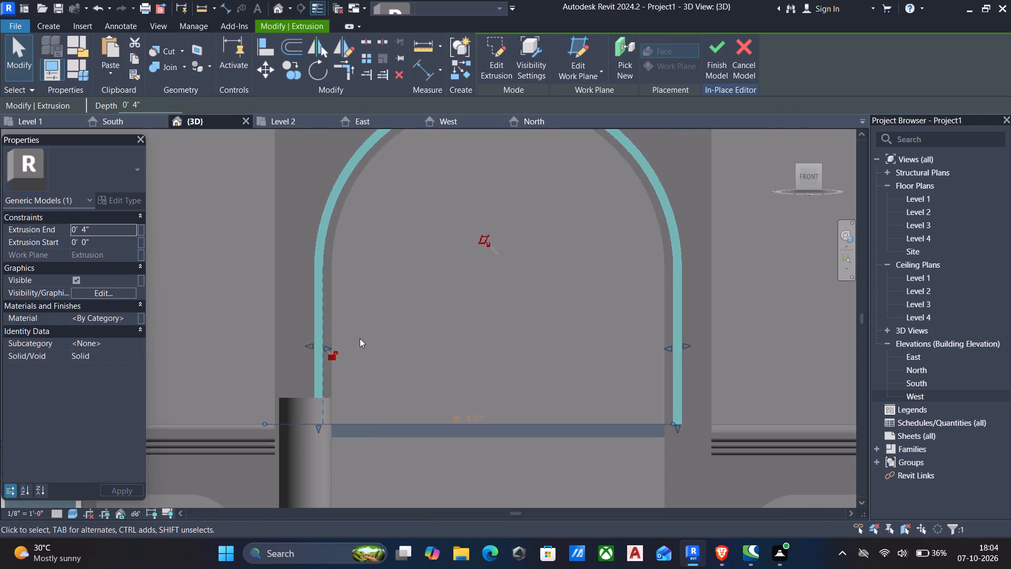
scroll(360, 338, "down", 2)
middle_click_drag(409, 310, 392, 390)
scroll(449, 210, "up", 5)
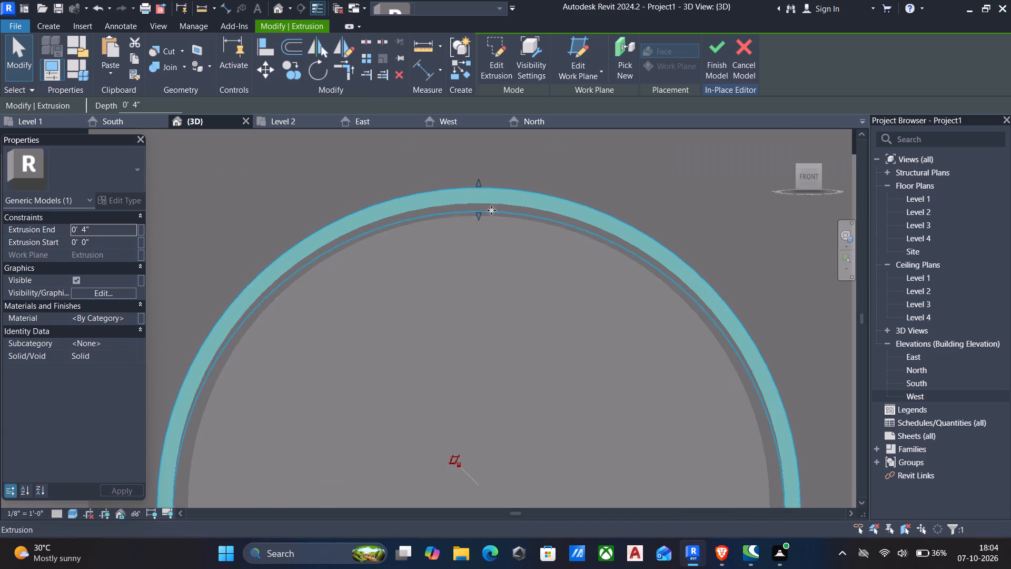
left_click_drag(479, 210, 478, 266)
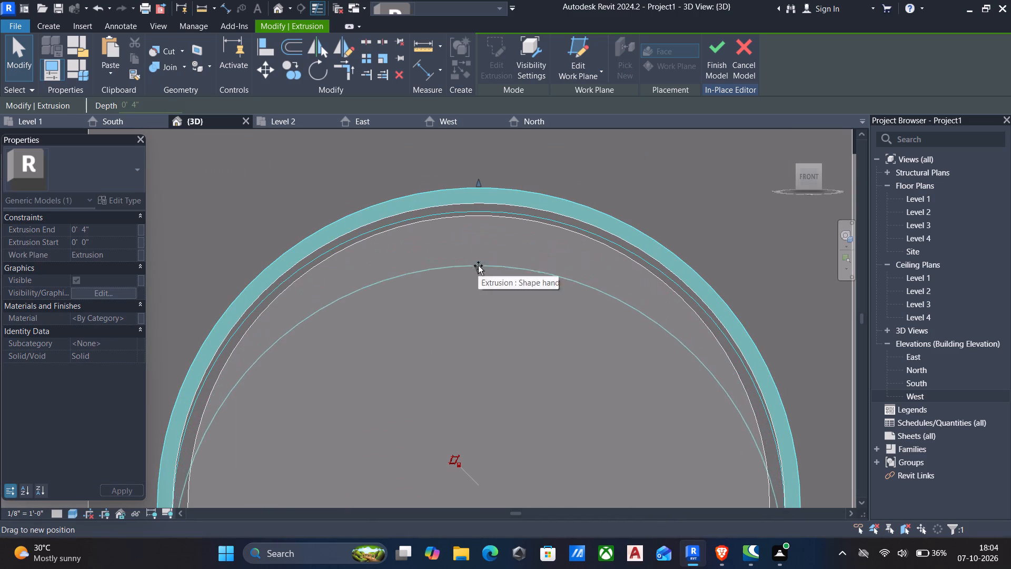
left_click_drag(478, 266, 474, 205)
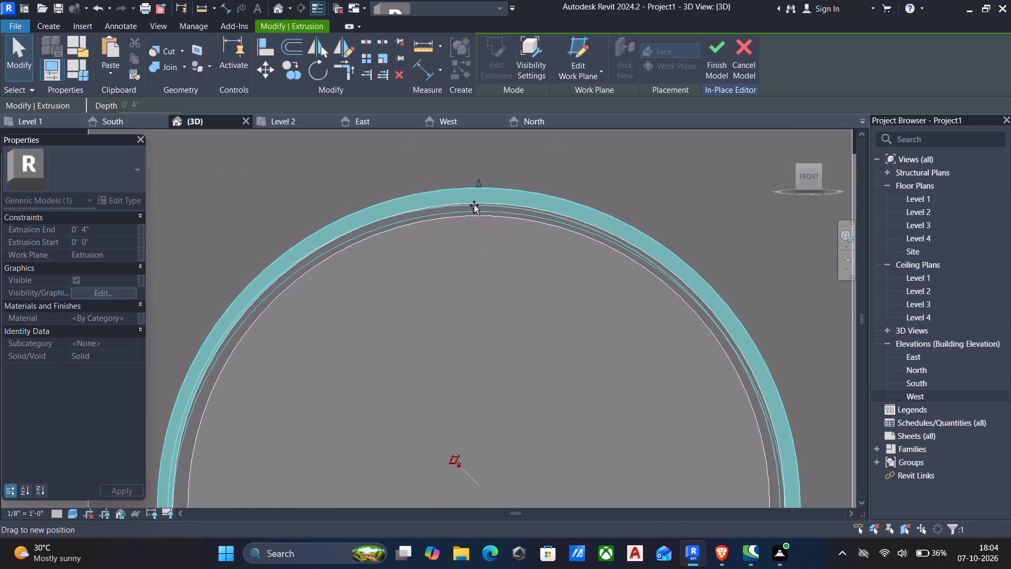
left_click_drag(474, 205, 471, 205)
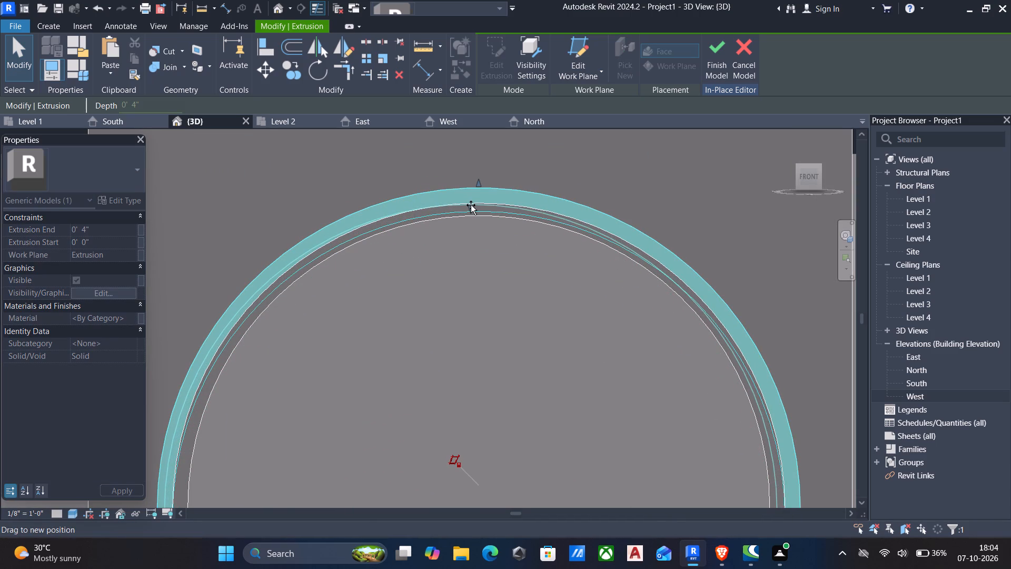
left_click_drag(471, 205, 471, 201)
scroll(465, 196, "down", 1)
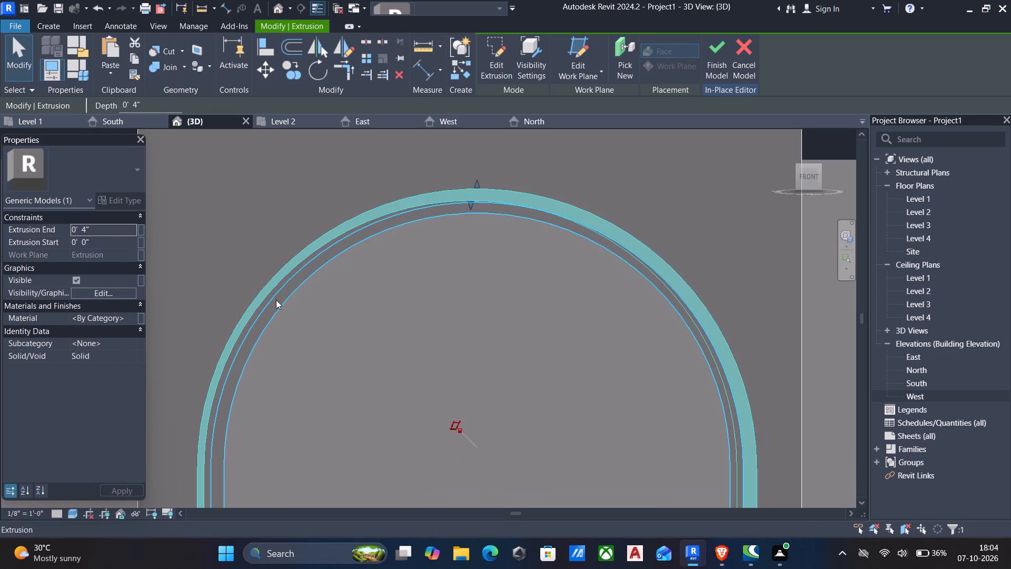
scroll(550, 150, "down", 5)
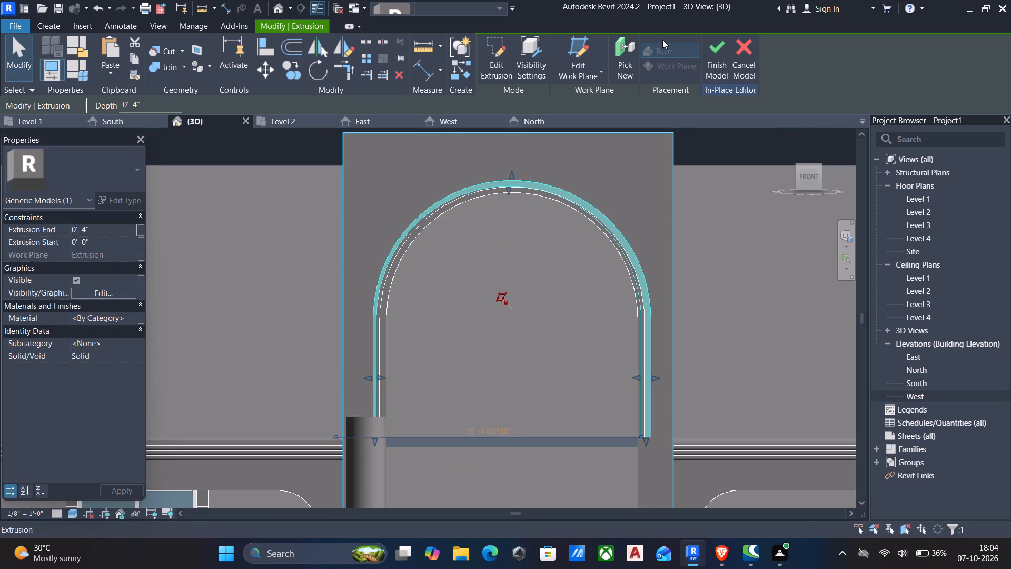
left_click(708, 45)
Examine the finished arched trim on the entrance, close up from the front and from angled views of the whole house.
scroll(466, 194, "up", 4)
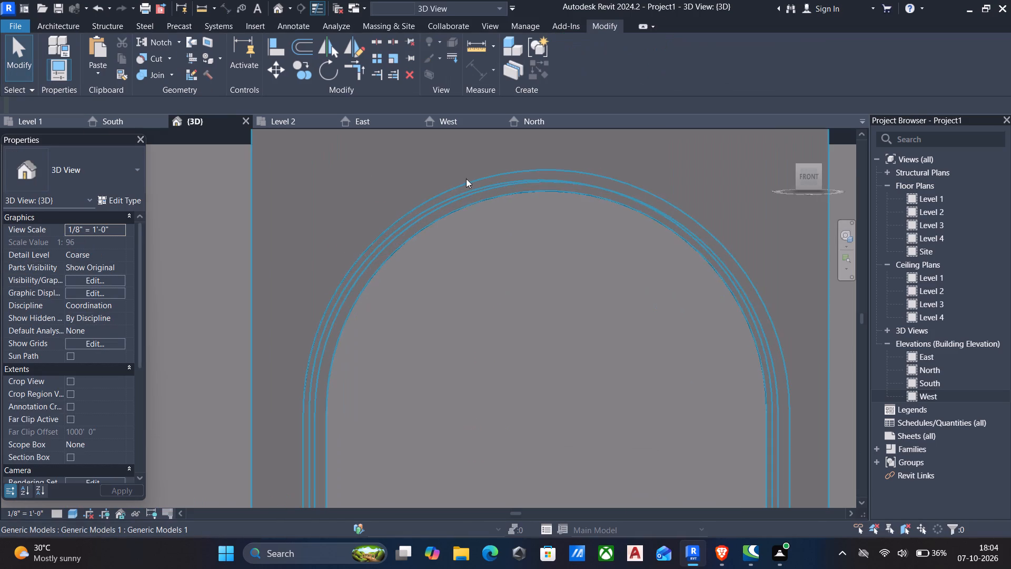
scroll(372, 269, "up", 4)
left_click(338, 274)
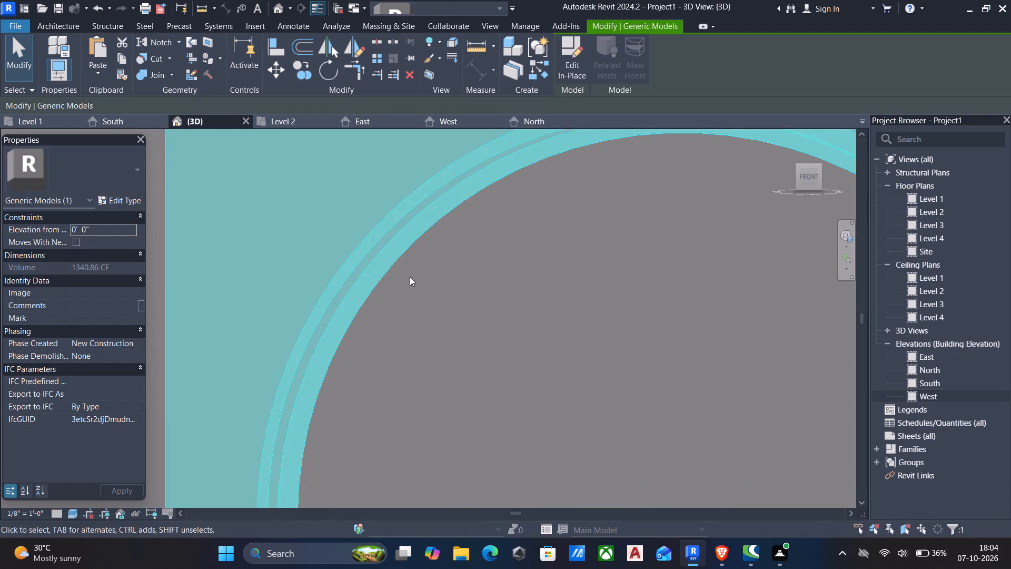
scroll(411, 278, "down", 10)
key("Escape")
scroll(442, 272, "down", 1)
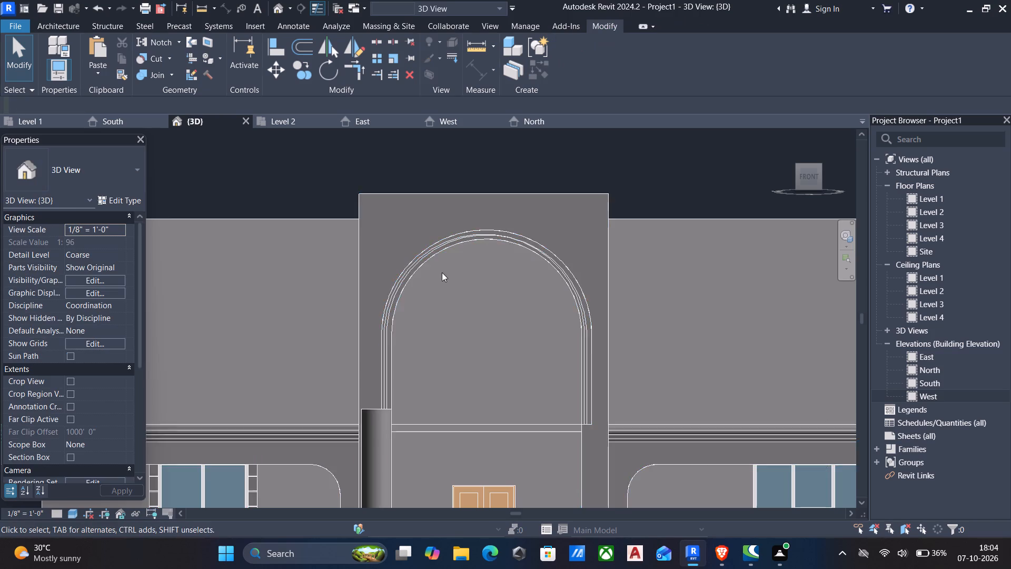
scroll(442, 272, "down", 3)
middle_click_drag(440, 279, 439, 388, "shift")
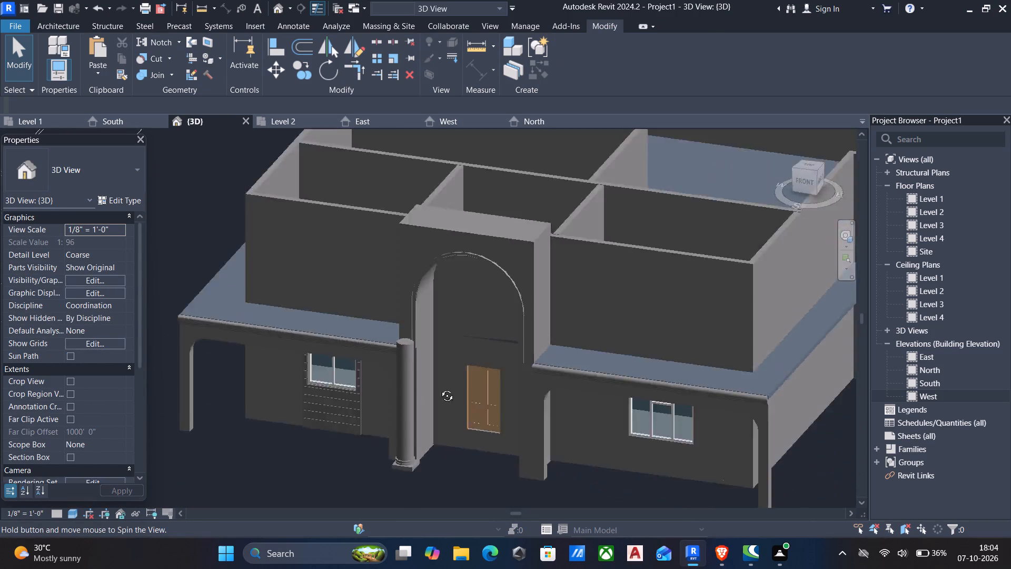
middle_click_drag(439, 388, 382, 438, "shift")
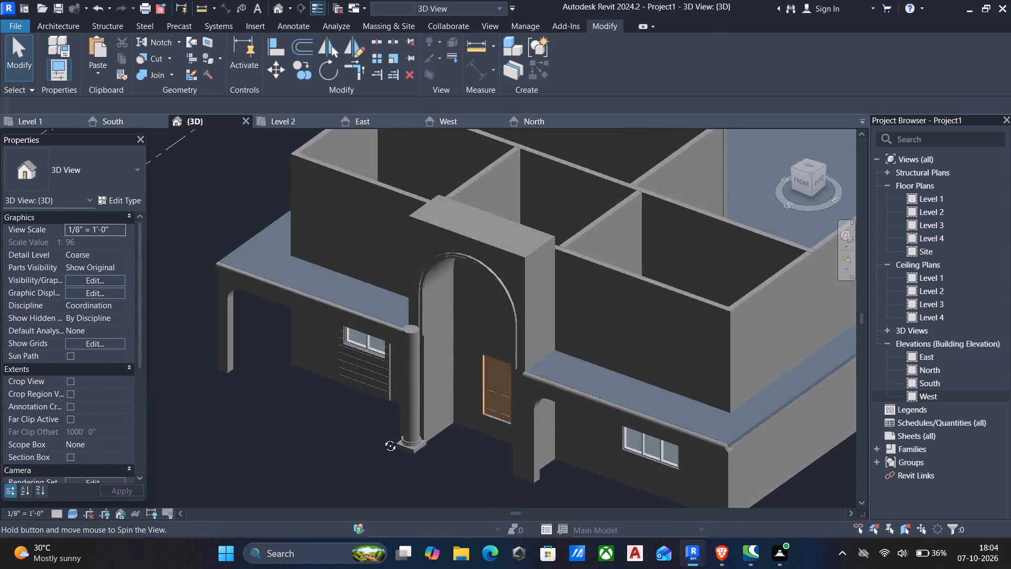
middle_click_drag(382, 438, 514, 353, "shift")
scroll(516, 342, "down", 3)
middle_click_drag(519, 345, 403, 320, "shift")
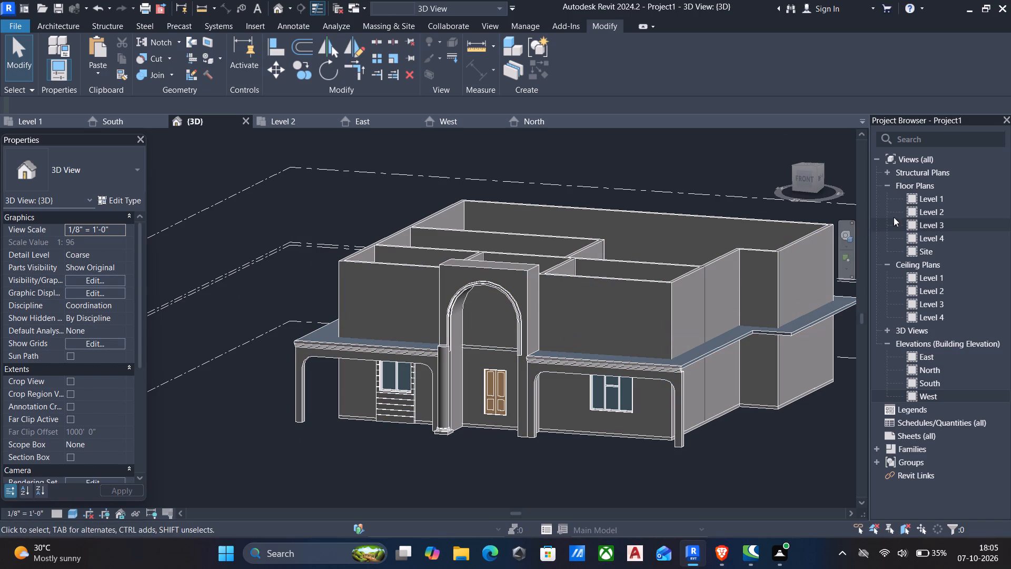
In the Level 2 plan, draw a Curtain Wall 1 about 11' long along the front 9" wall's centreline, behind the arched entrance.
double_click(932, 207)
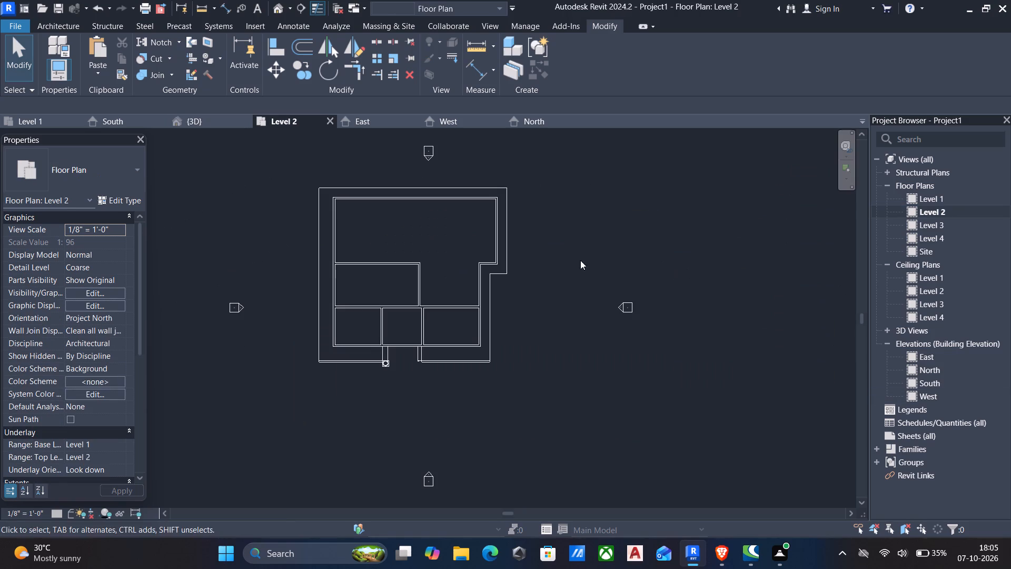
scroll(408, 351, "up", 5)
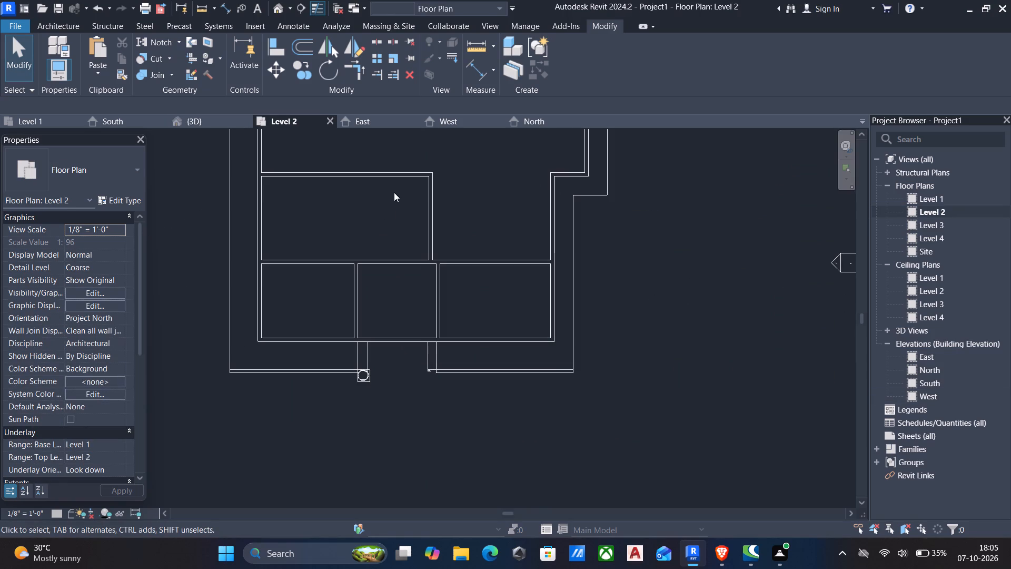
type("wa")
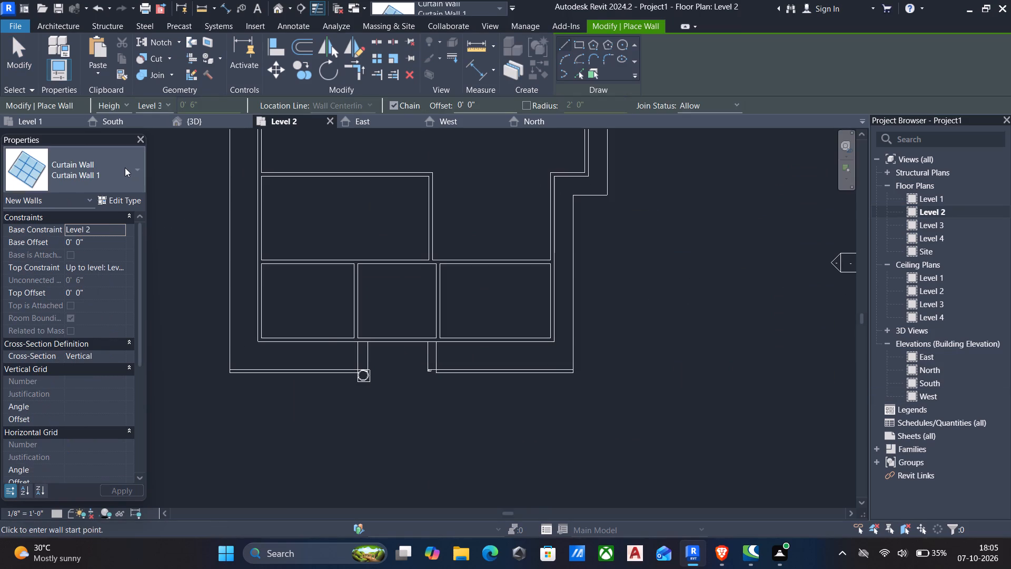
scroll(390, 355, "up", 4)
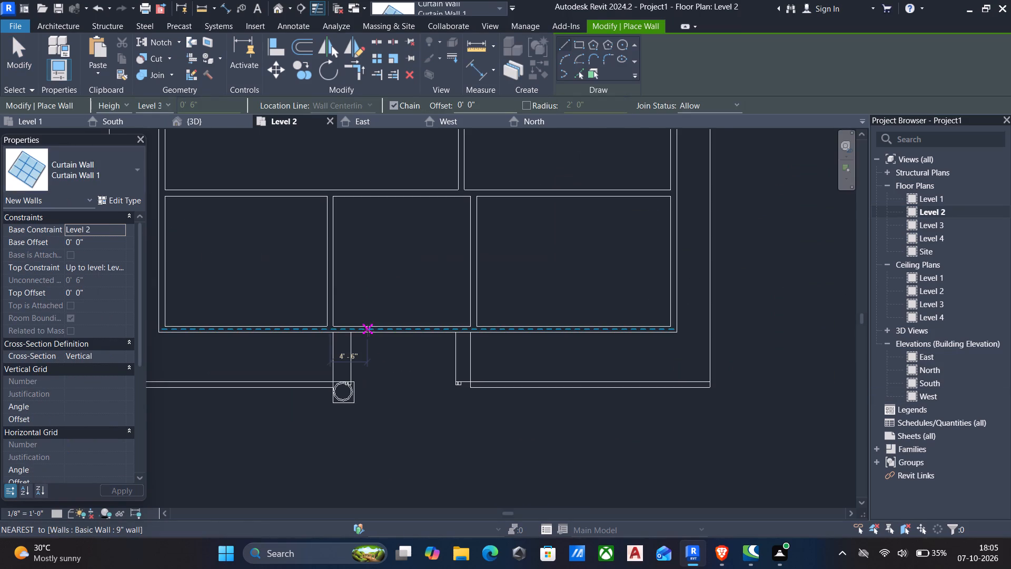
scroll(368, 330, "up", 4)
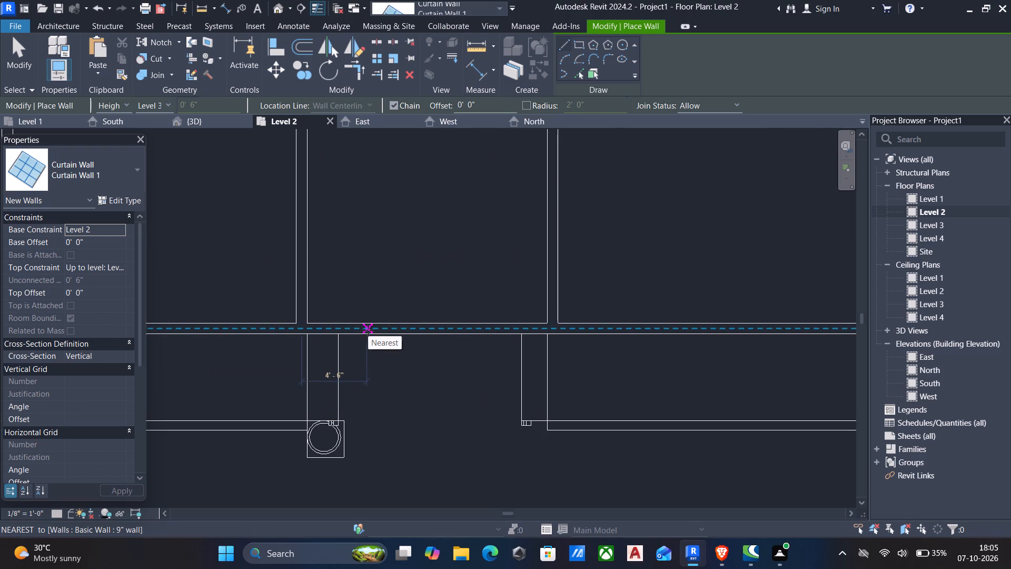
scroll(368, 330, "up", 3)
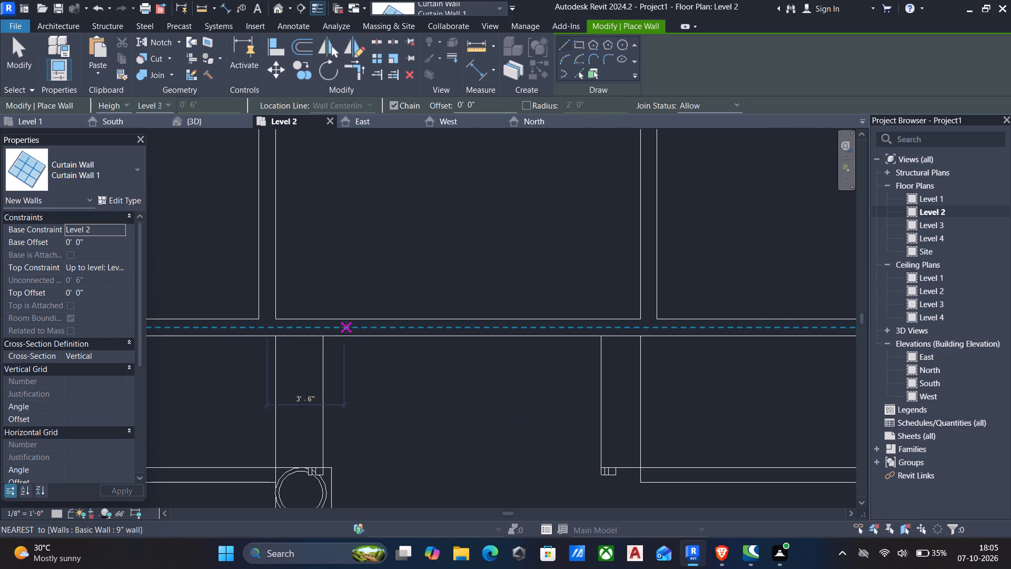
left_click(346, 327)
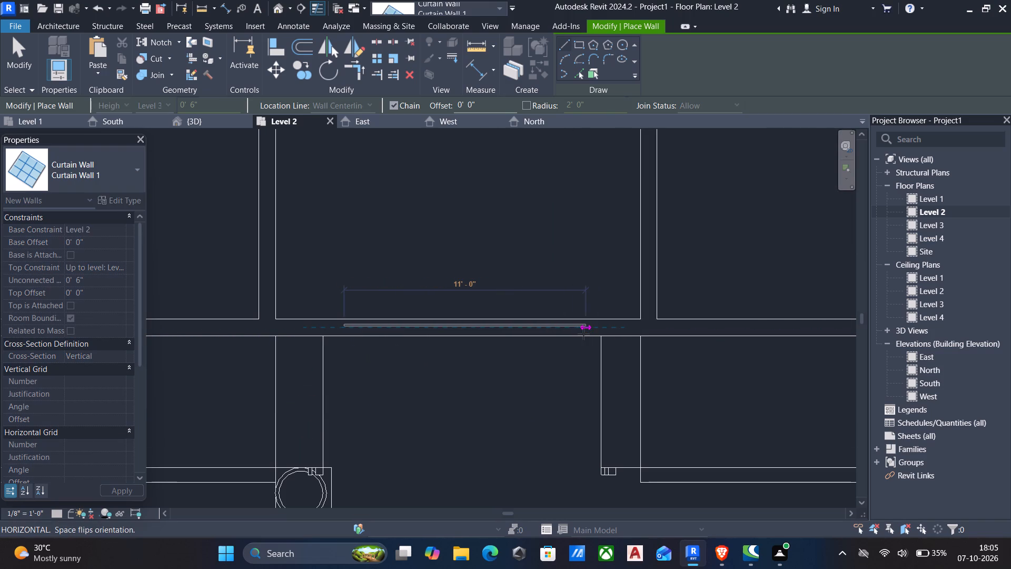
left_click(583, 333)
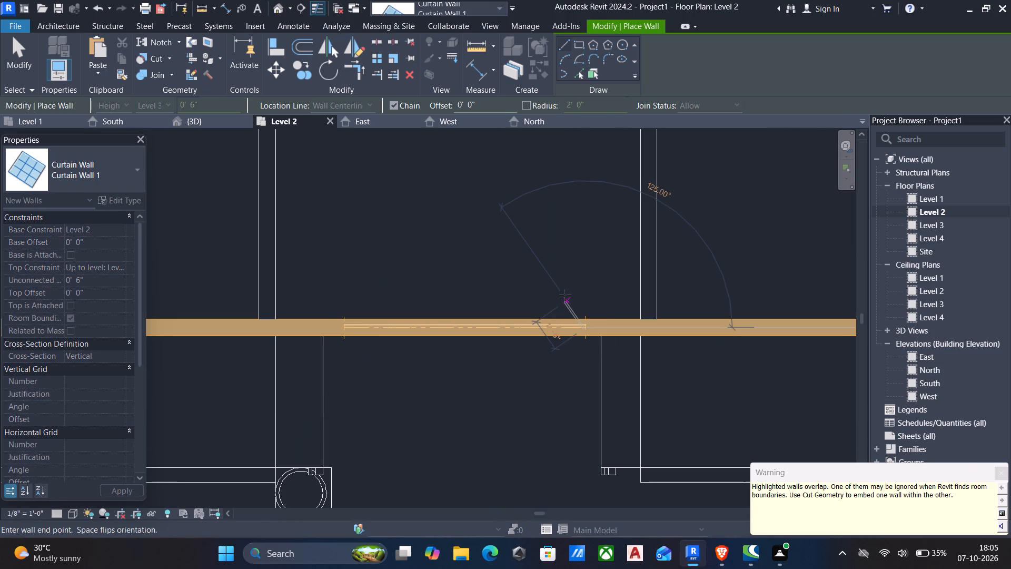
key("Escape")
key("Escape")
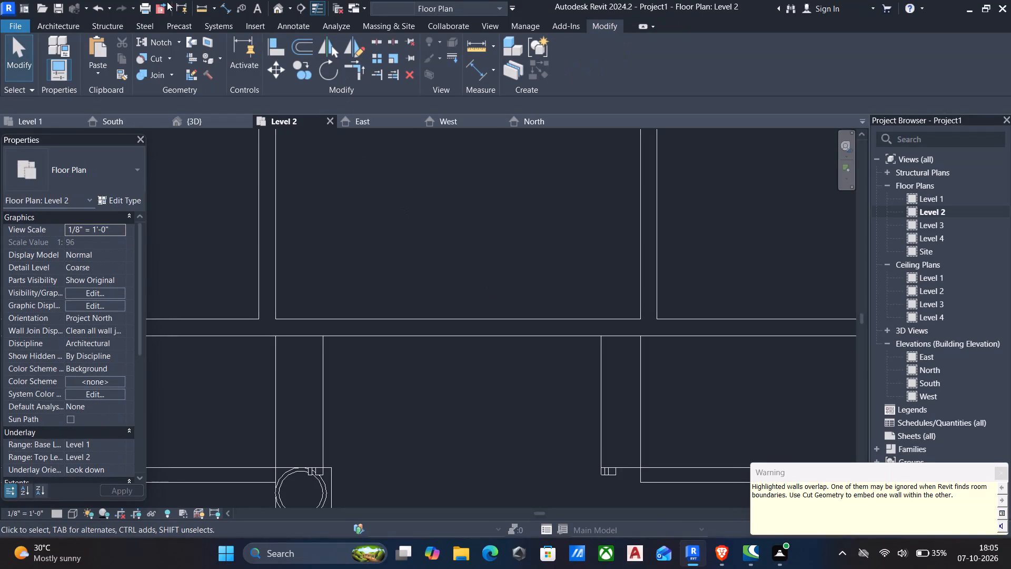
Use Cut Geometry on the front 9" wall with the new curtain wall to embed it.
left_click(141, 56)
scroll(562, 325, "up", 4)
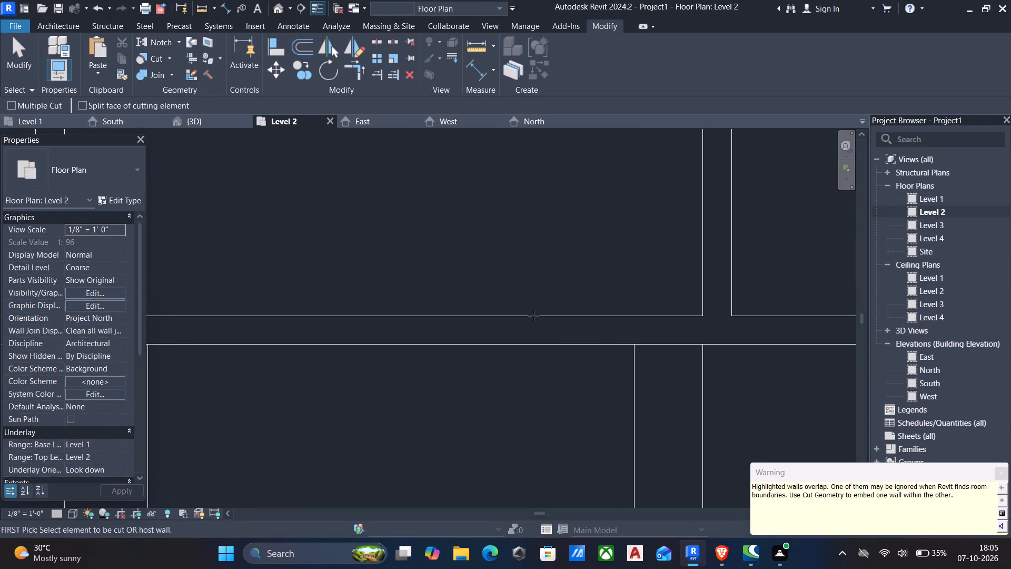
left_click(528, 312)
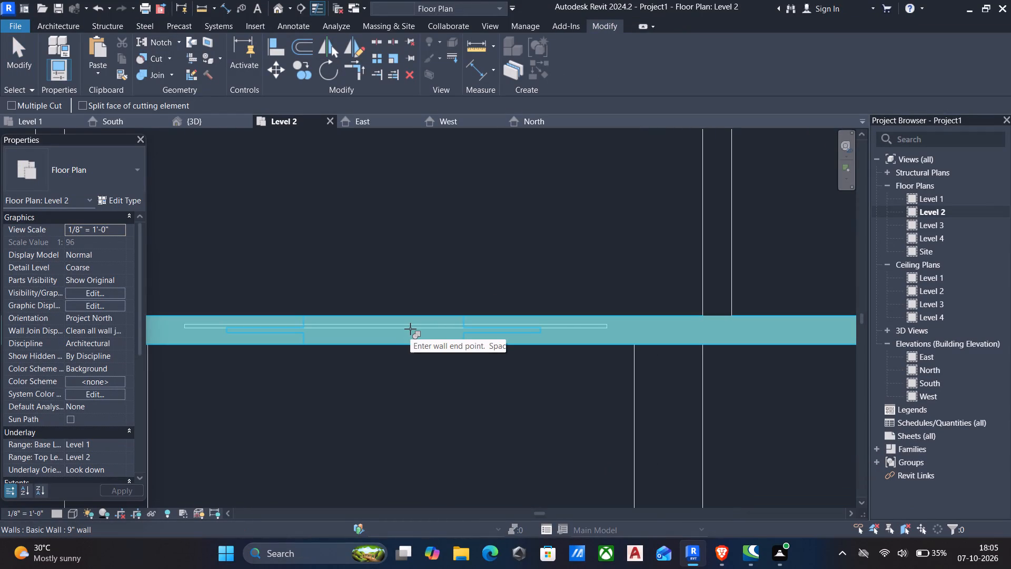
left_click(410, 329)
key("Escape")
key("Escape")
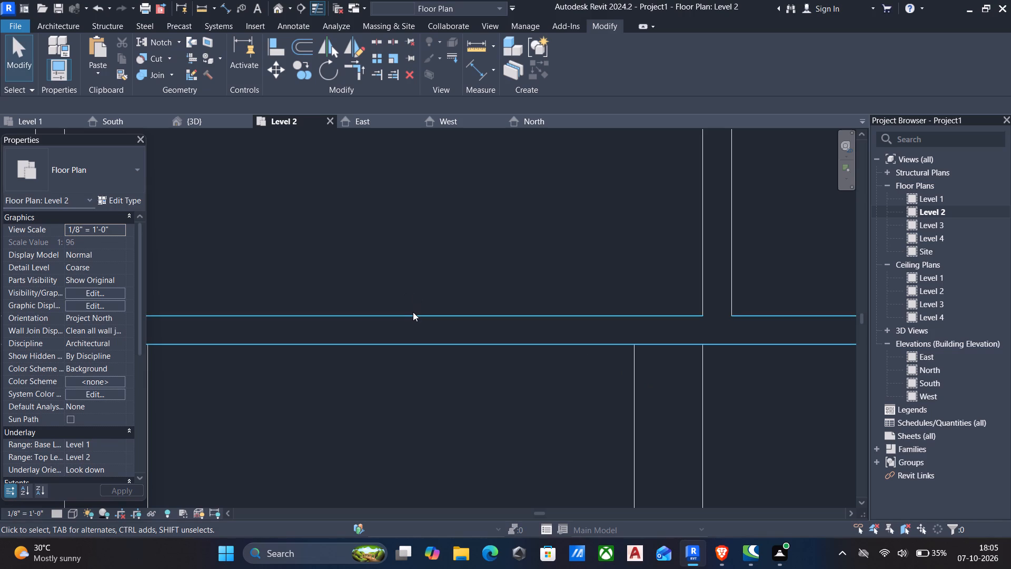
Check the embedded curtain wall in the Level 2 plan and in the 3D view behind the arch.
left_click(406, 337)
left_click(395, 324)
scroll(394, 319, "down", 5)
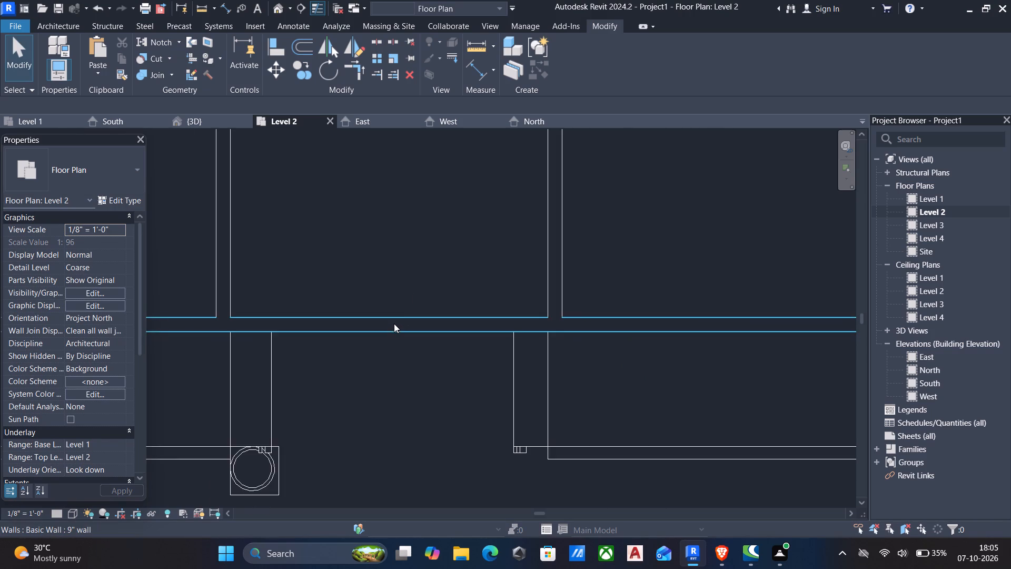
scroll(394, 322, "down", 4)
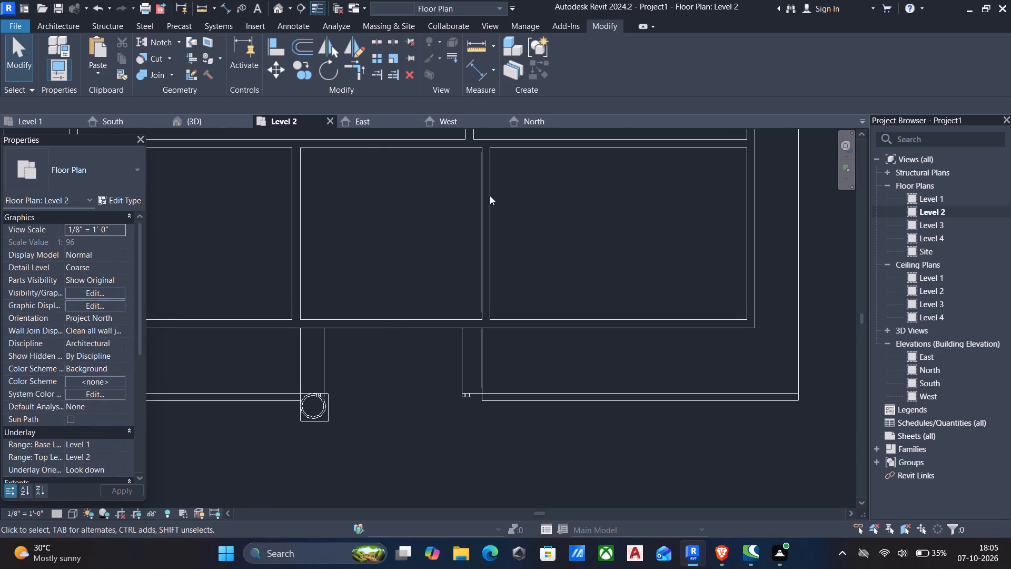
left_click(275, 5)
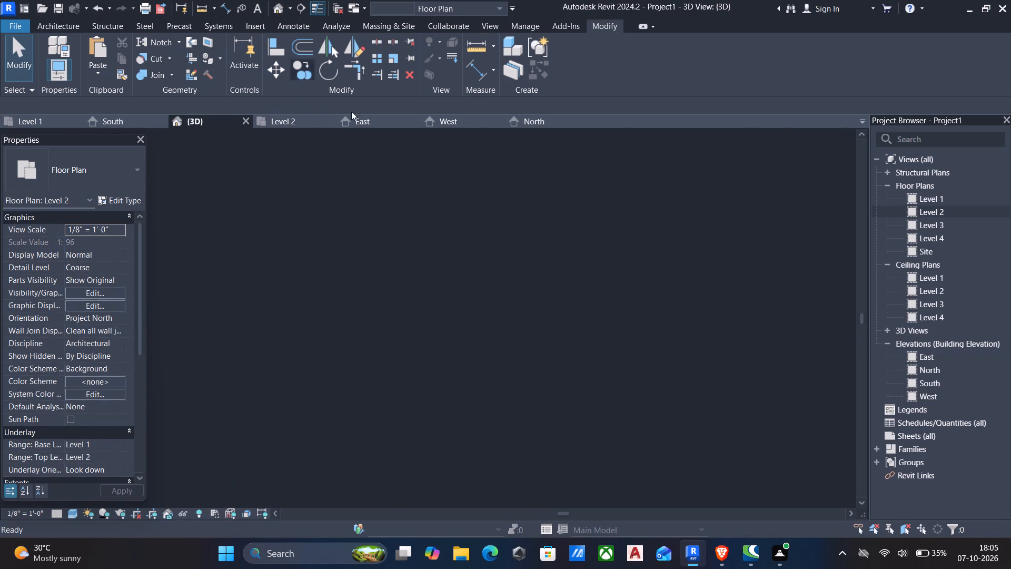
scroll(430, 222, "down", 1)
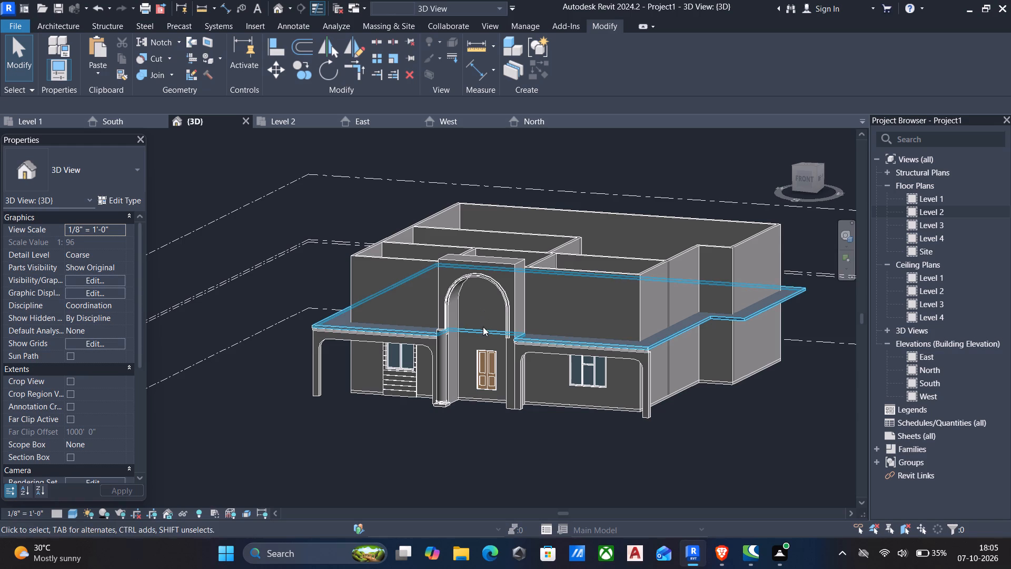
In the Level 2 plan, draw another Curtain Wall 1 about 10' long along the same stretch of the front 9" wall.
double_click(928, 211)
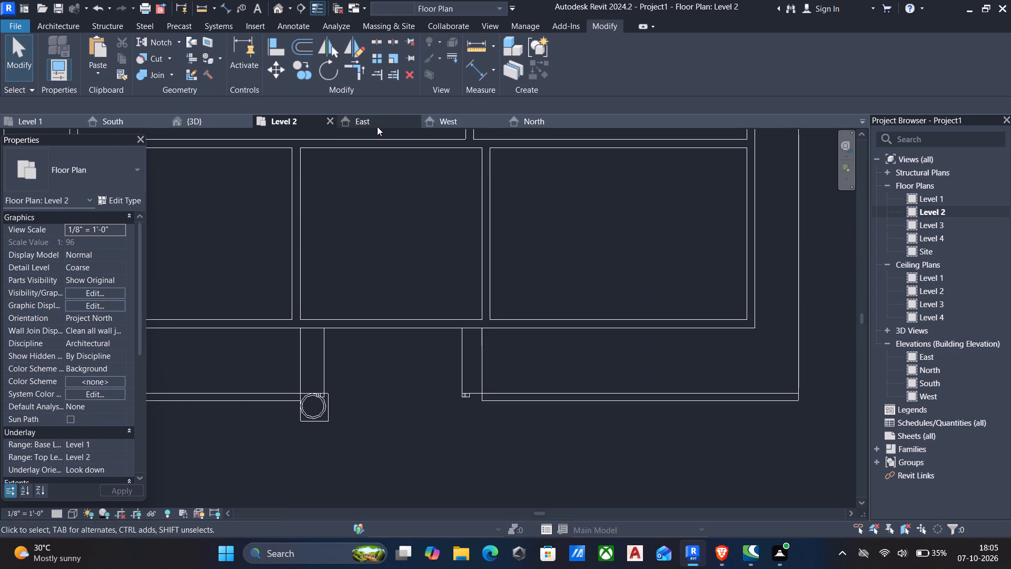
type("wa")
scroll(351, 340, "up", 3)
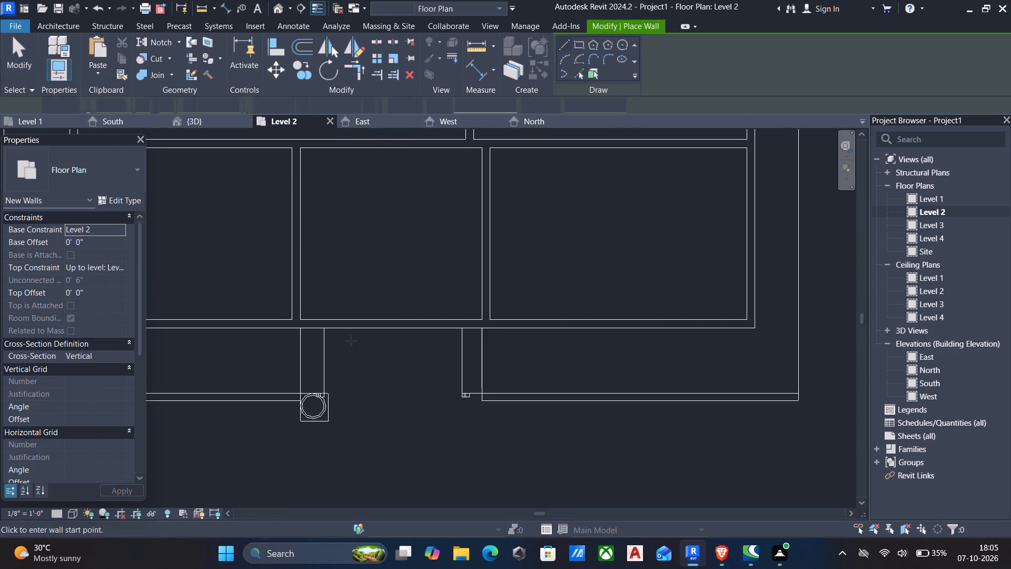
scroll(351, 341, "up", 2)
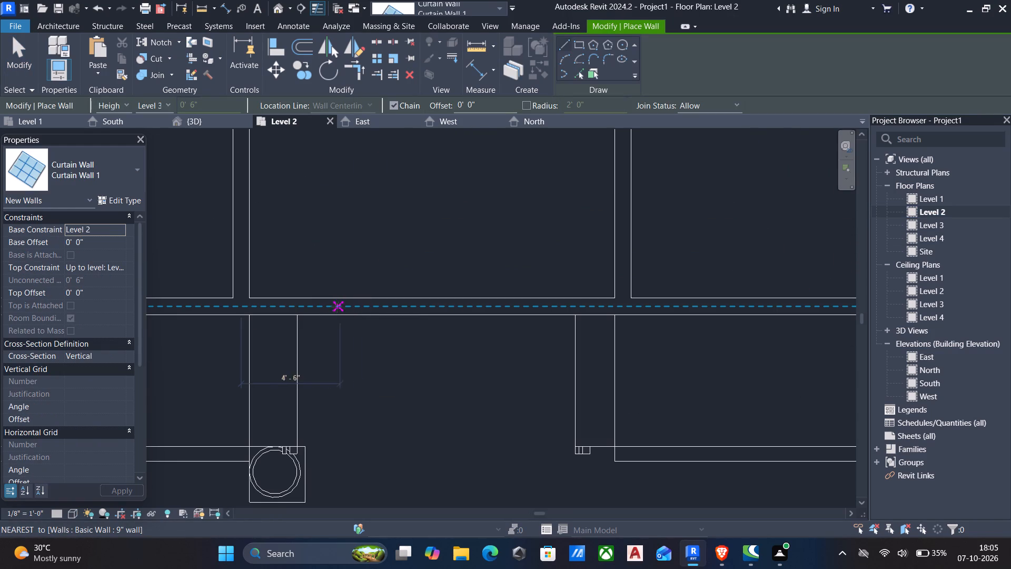
left_click_drag(328, 307, 355, 309)
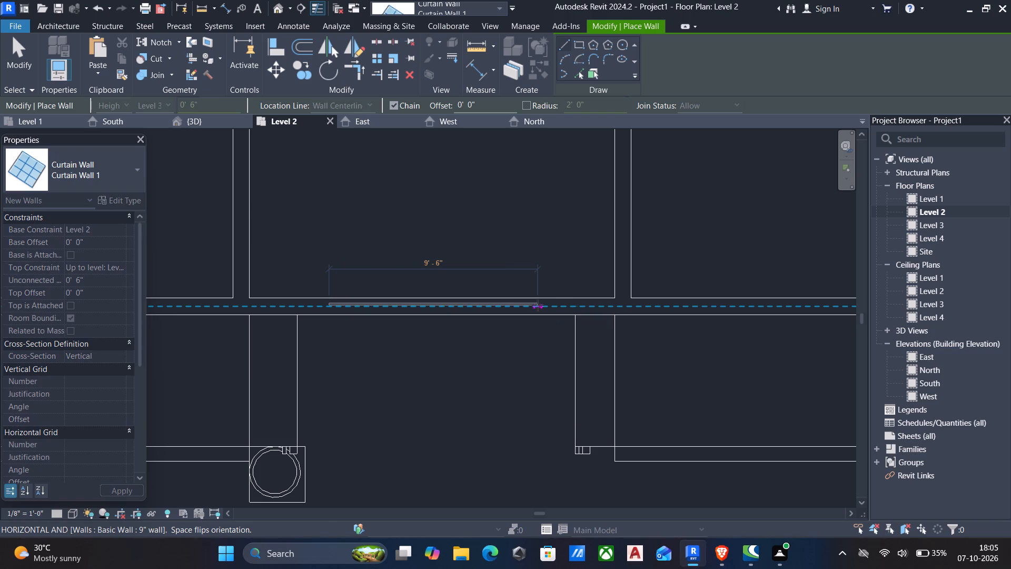
scroll(538, 305, "up", 3)
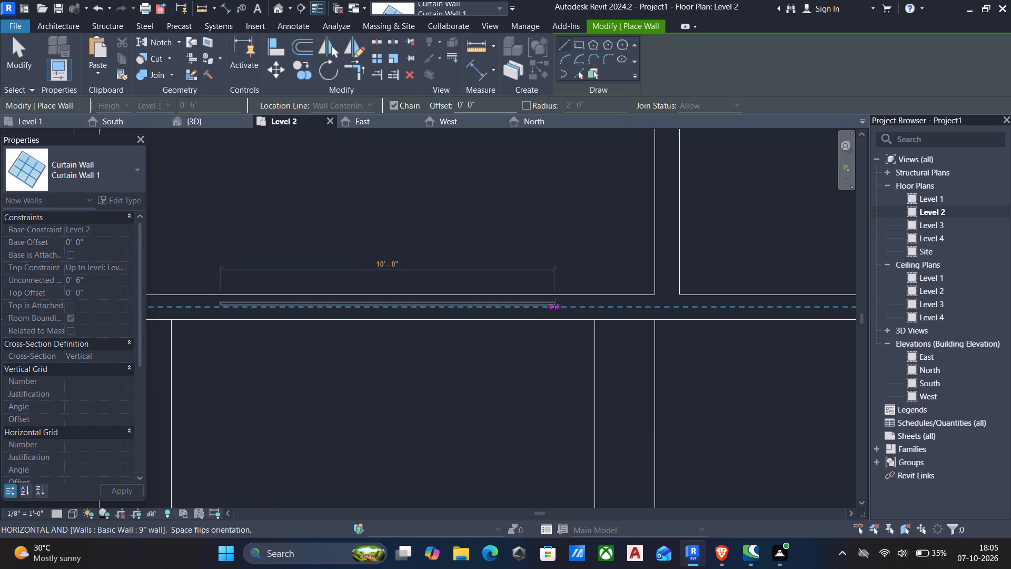
left_click(554, 303)
key("Escape")
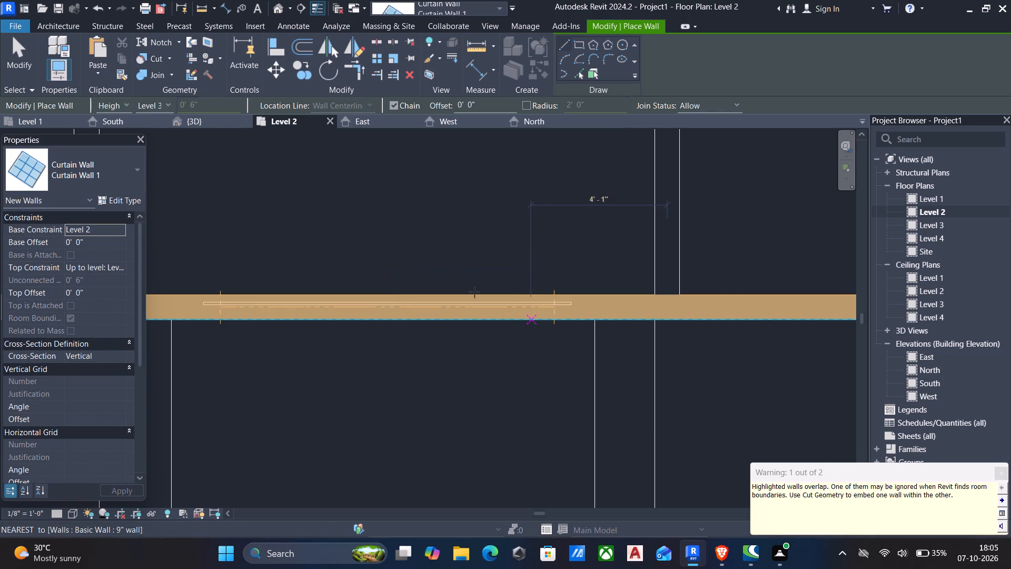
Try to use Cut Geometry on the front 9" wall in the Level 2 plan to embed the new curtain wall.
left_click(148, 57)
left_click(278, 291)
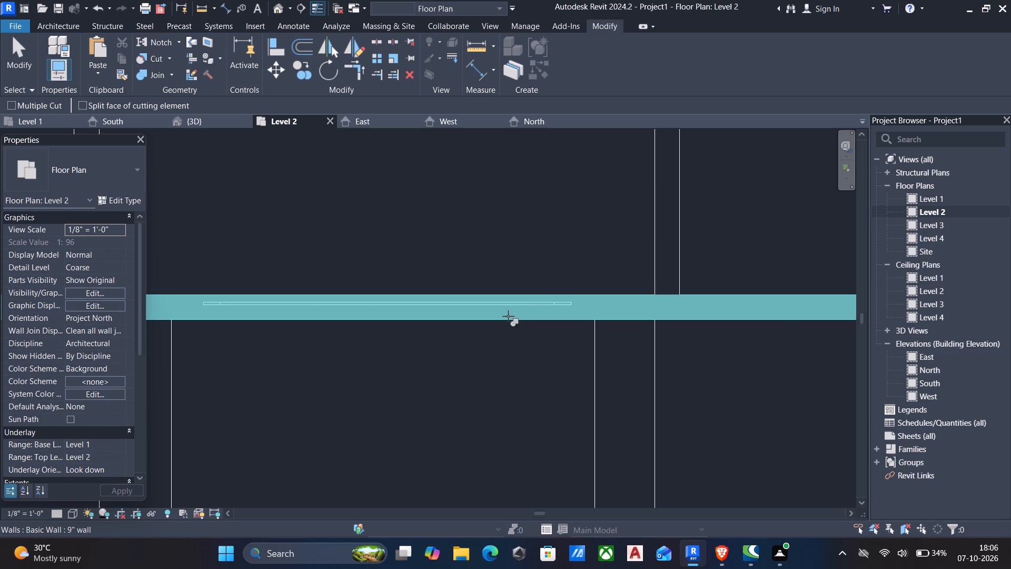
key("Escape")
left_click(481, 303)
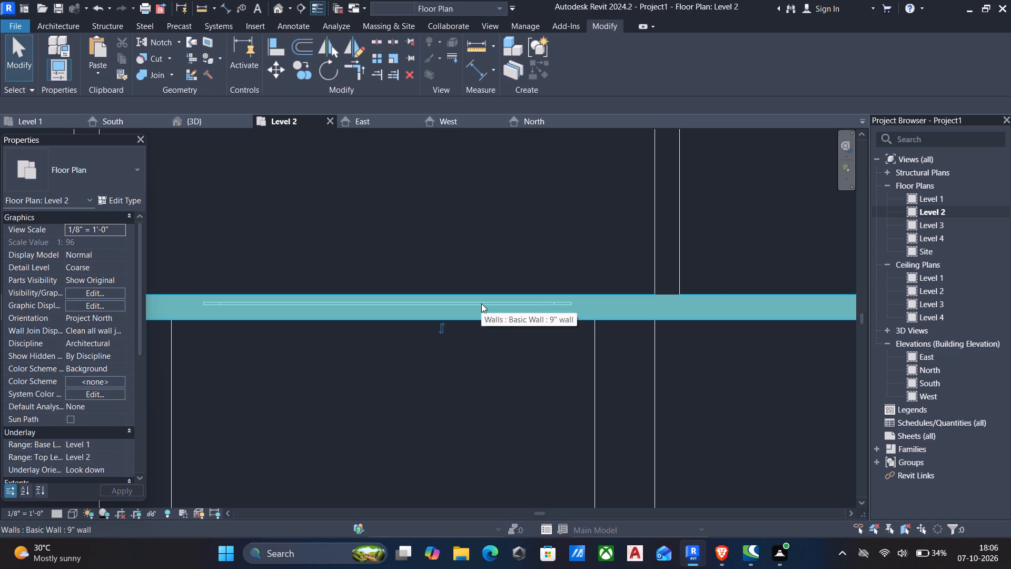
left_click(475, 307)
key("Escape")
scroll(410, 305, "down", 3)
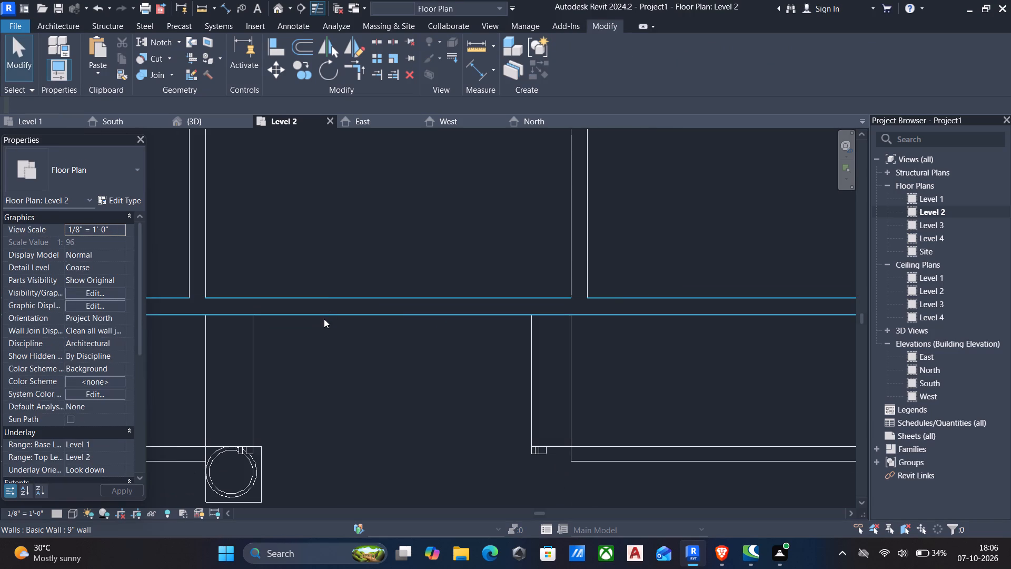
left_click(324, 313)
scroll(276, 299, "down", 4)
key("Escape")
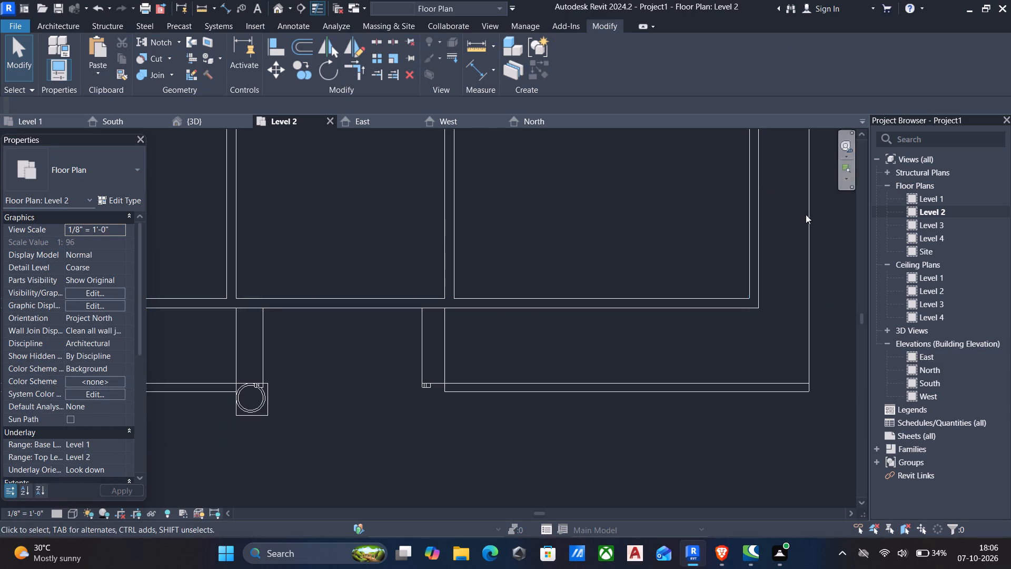
Inspect the front 9" wall behind the arched entrance in the Level 3 and Level 1 plans, ending in Level 2.
double_click(933, 230)
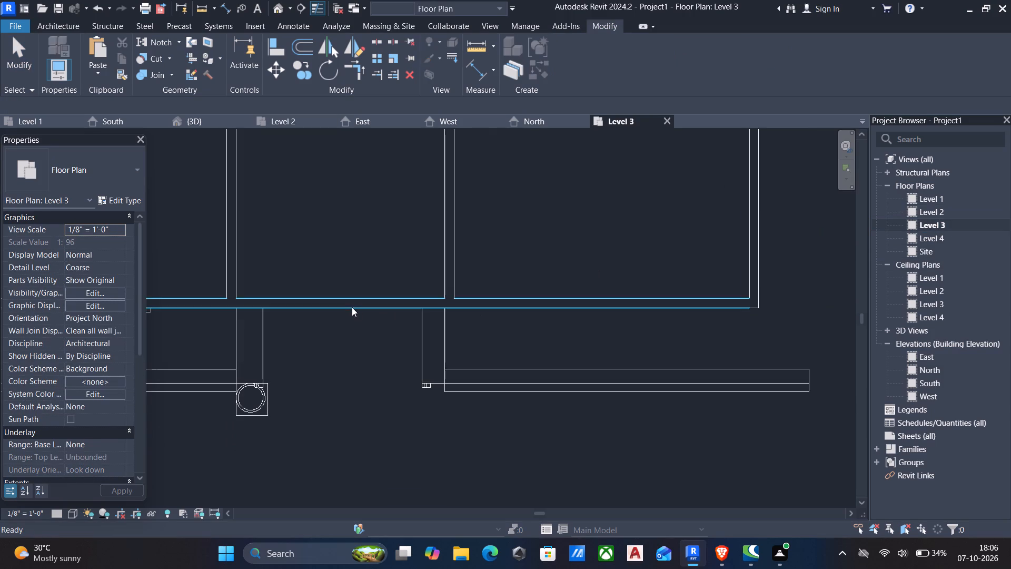
left_click(352, 307)
key("Escape")
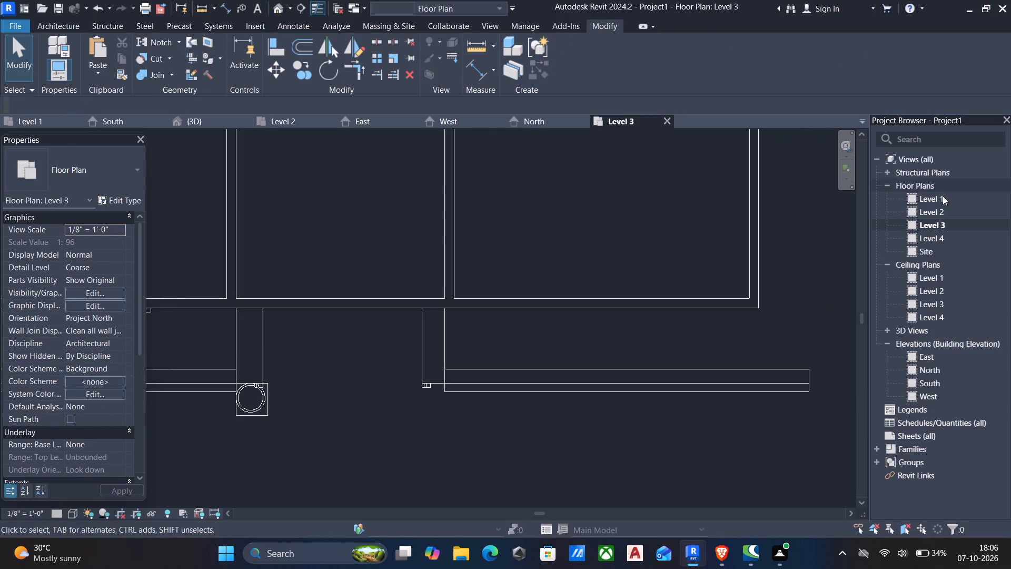
double_click(936, 198)
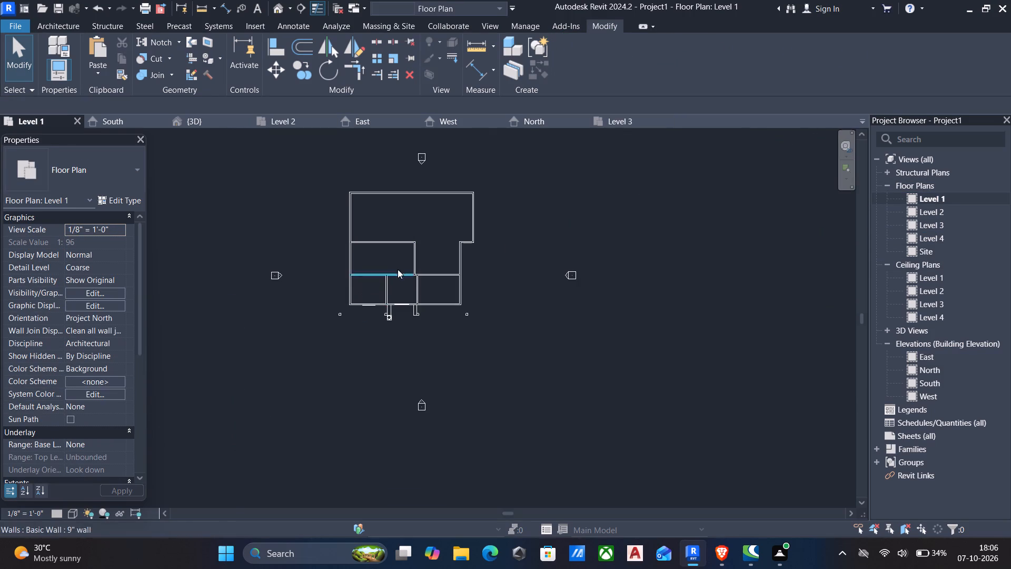
scroll(398, 269, "up", 4)
scroll(395, 323, "up", 13)
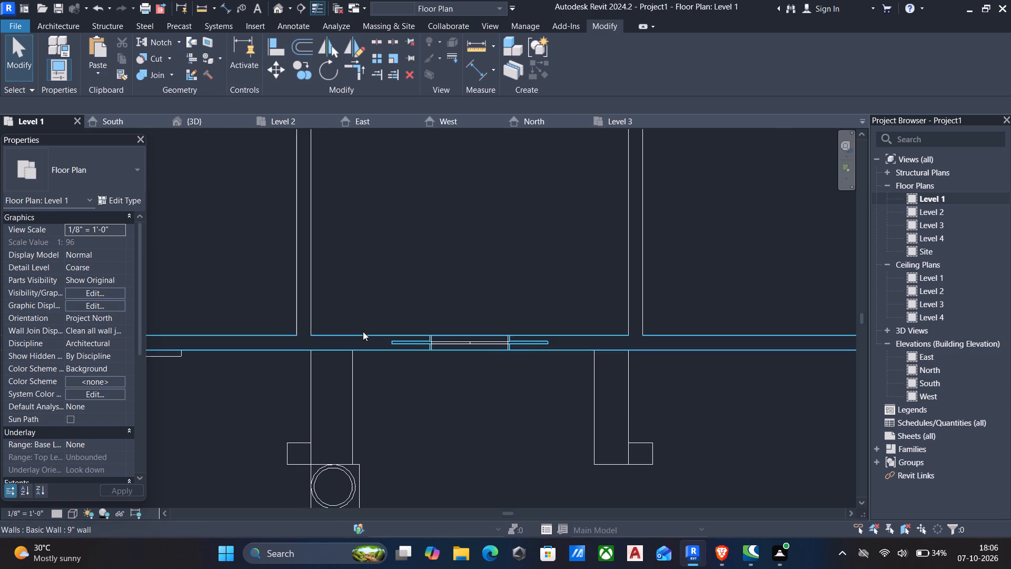
left_click(363, 331)
scroll(472, 347, "up", 4)
left_click(471, 337)
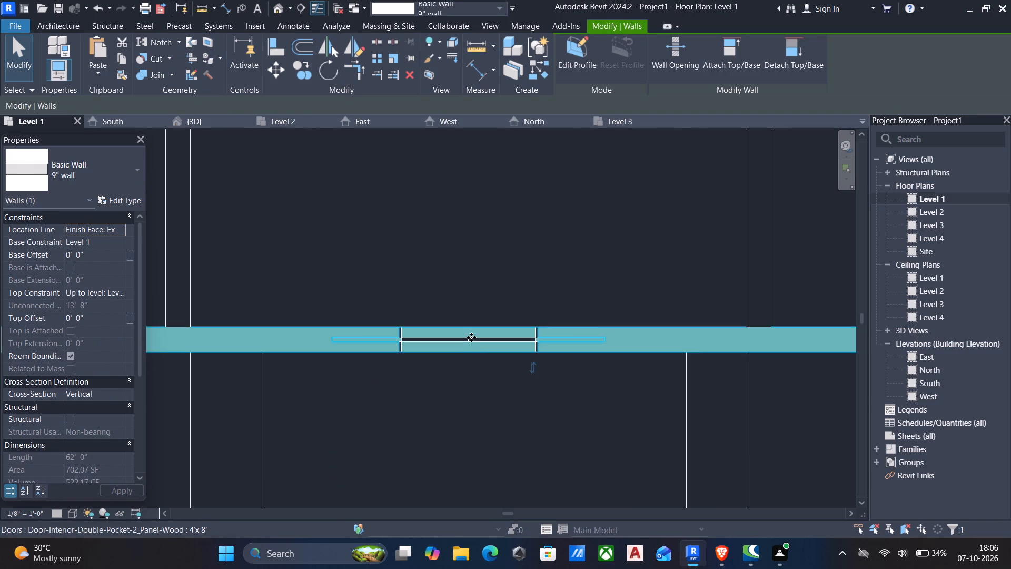
key("Escape")
double_click(931, 230)
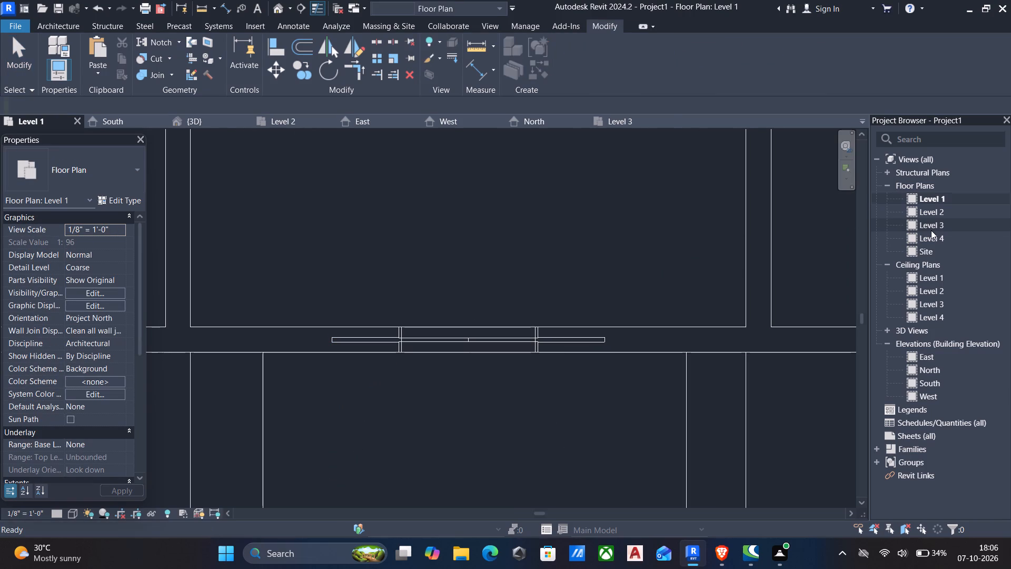
double_click(945, 211)
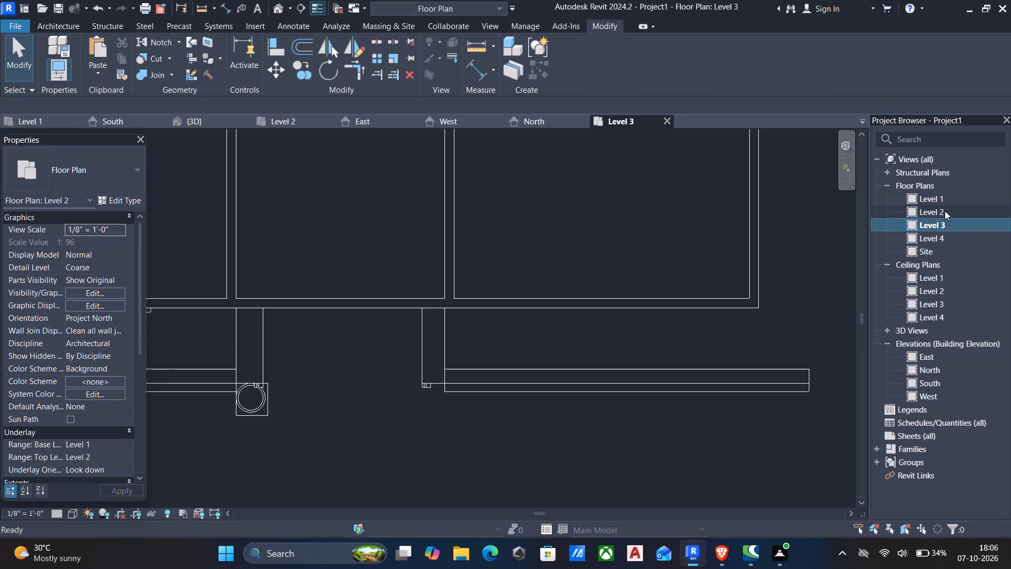
Examine the double pocket door below the arch in the 3D view and in the Level 1 plan.
left_click(281, 12)
scroll(399, 263, "down", 1)
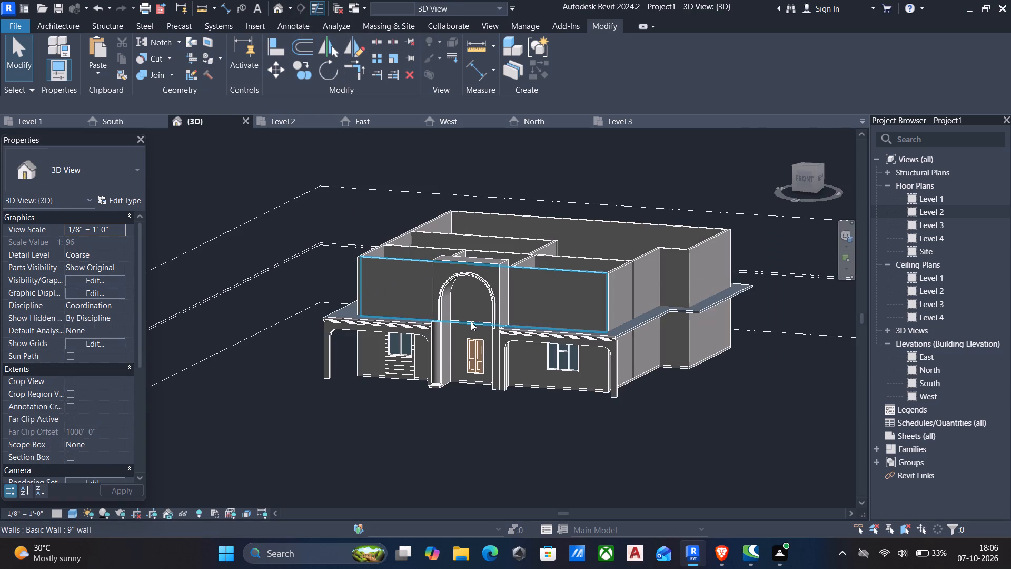
left_click(462, 358)
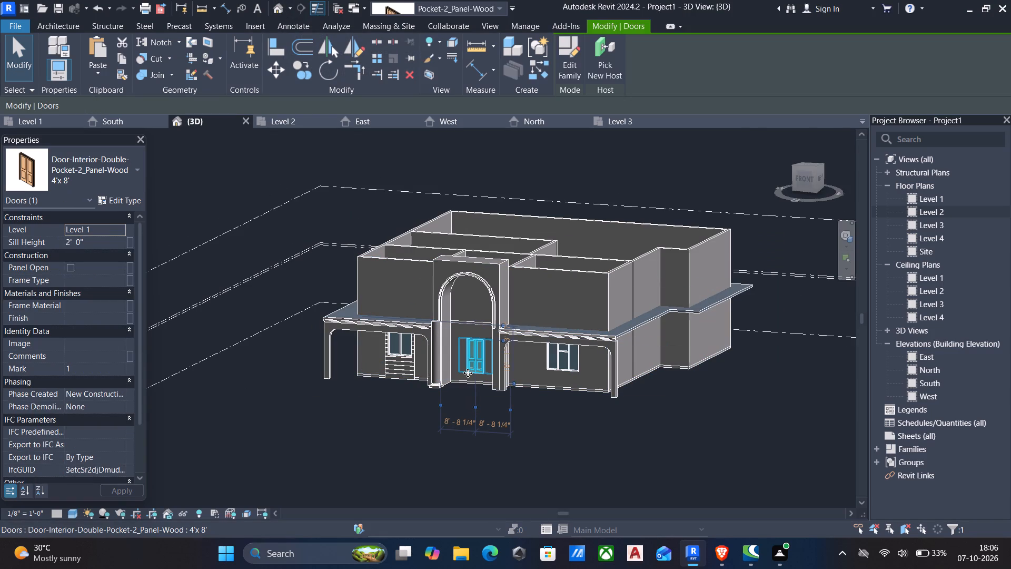
scroll(468, 373, "up", 9)
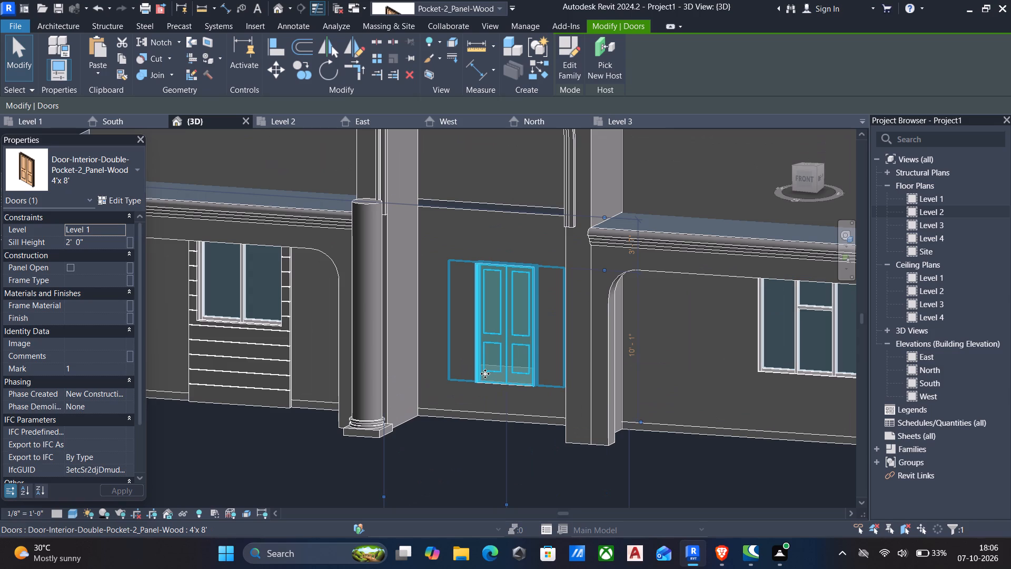
key("Escape")
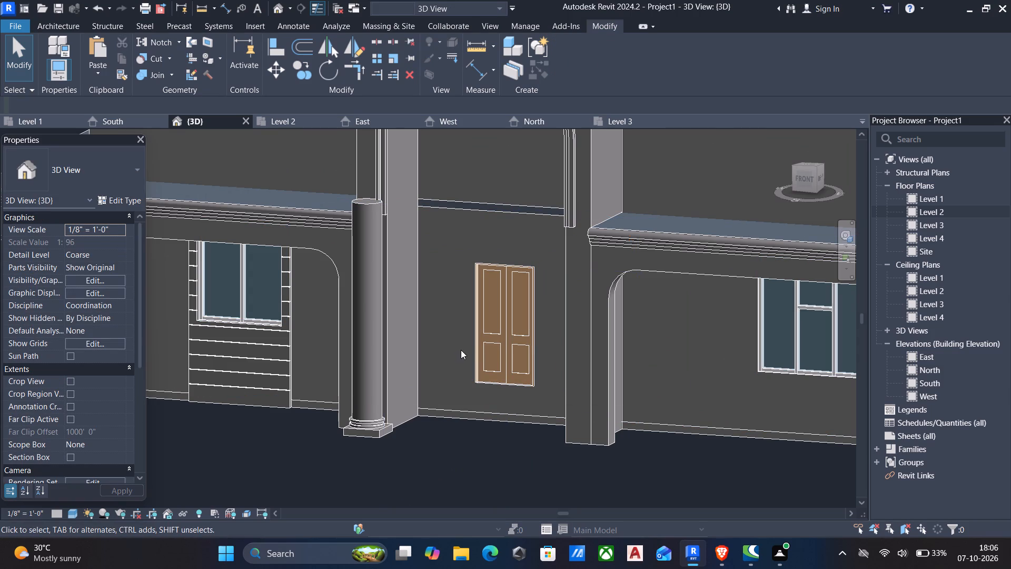
scroll(472, 391, "down", 1)
middle_click_drag(472, 391, 499, 394, "shift")
scroll(496, 387, "up", 5)
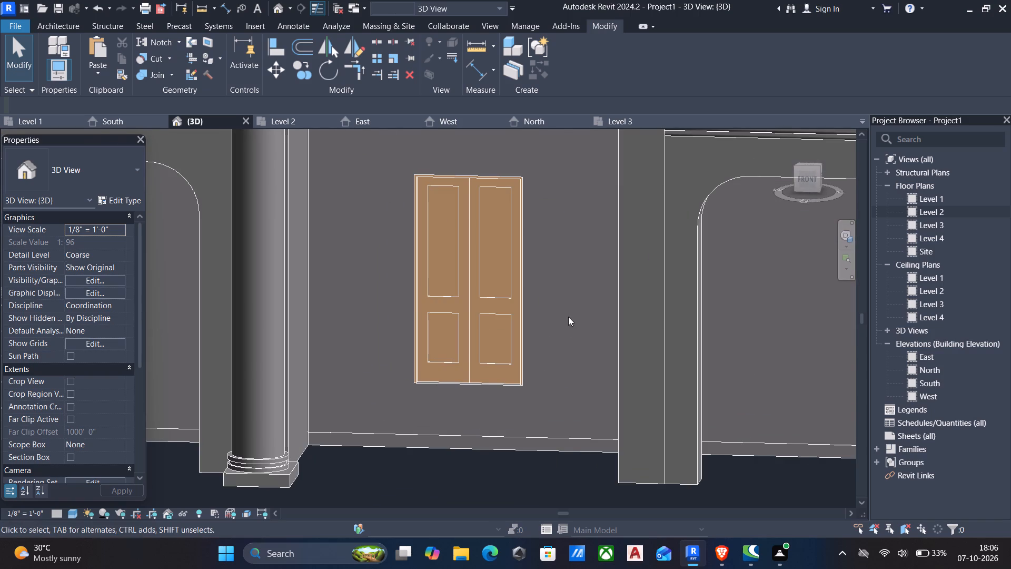
left_click(520, 367)
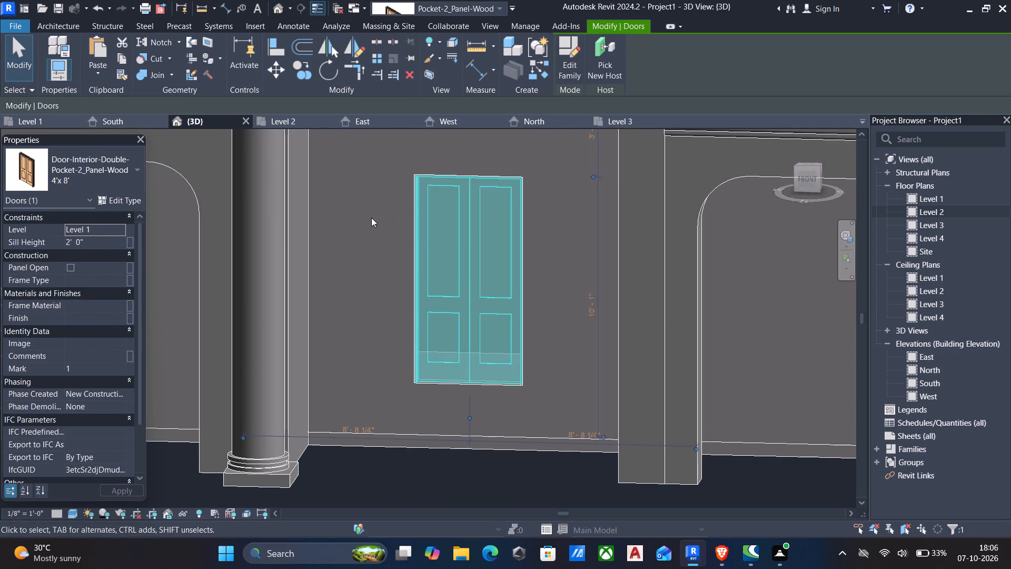
key("Escape")
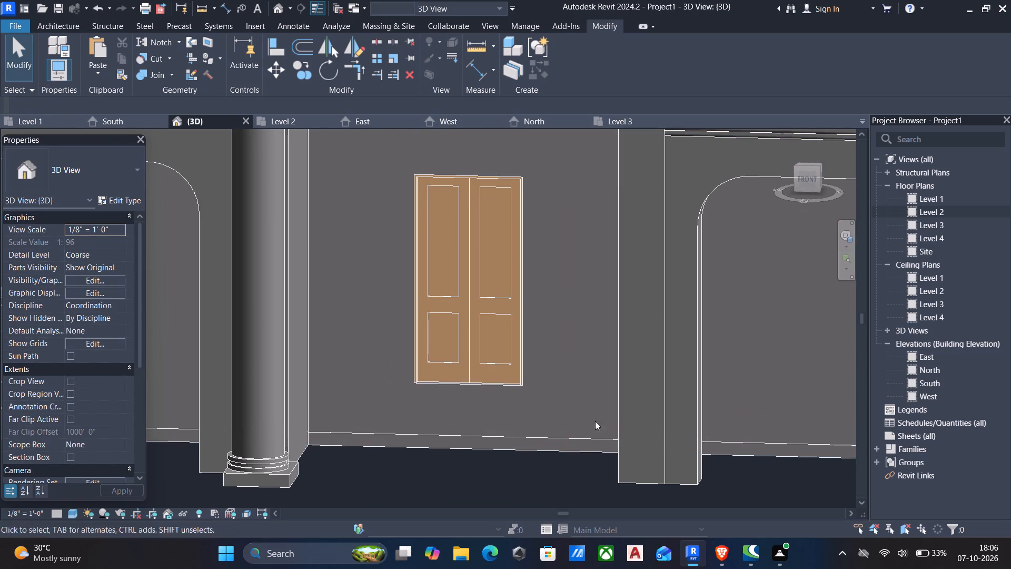
double_click(933, 198)
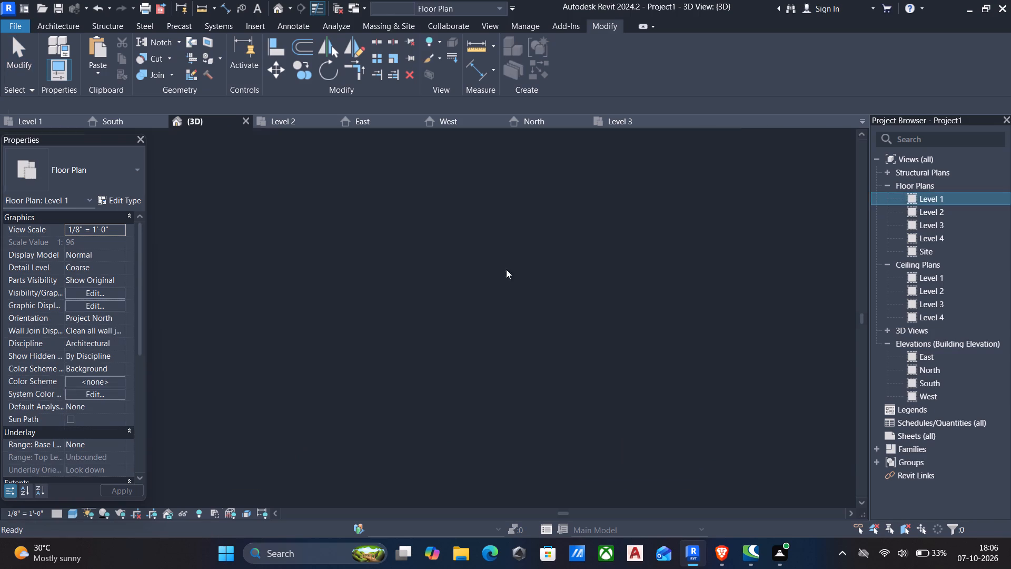
left_click(335, 338)
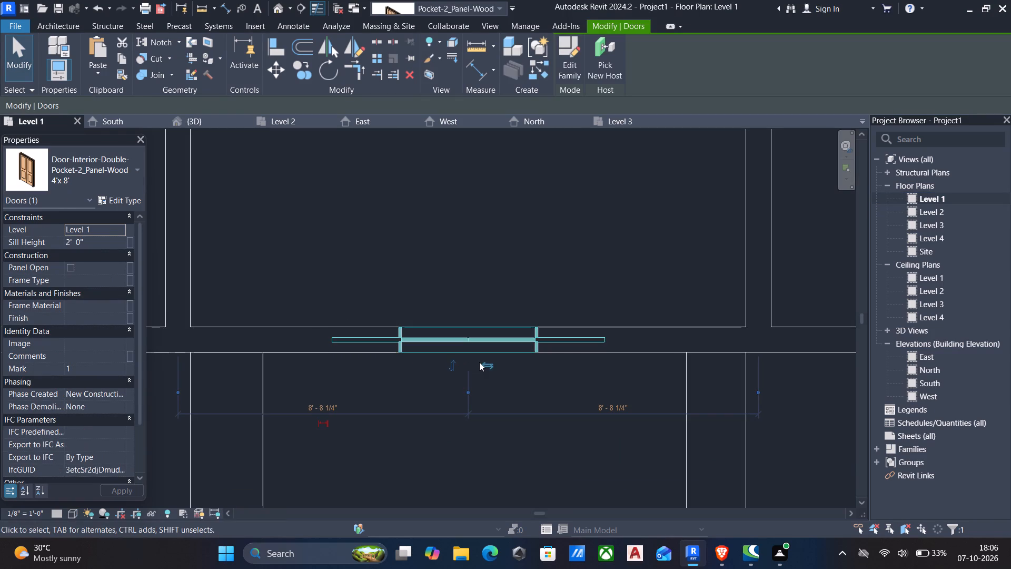
key("Escape")
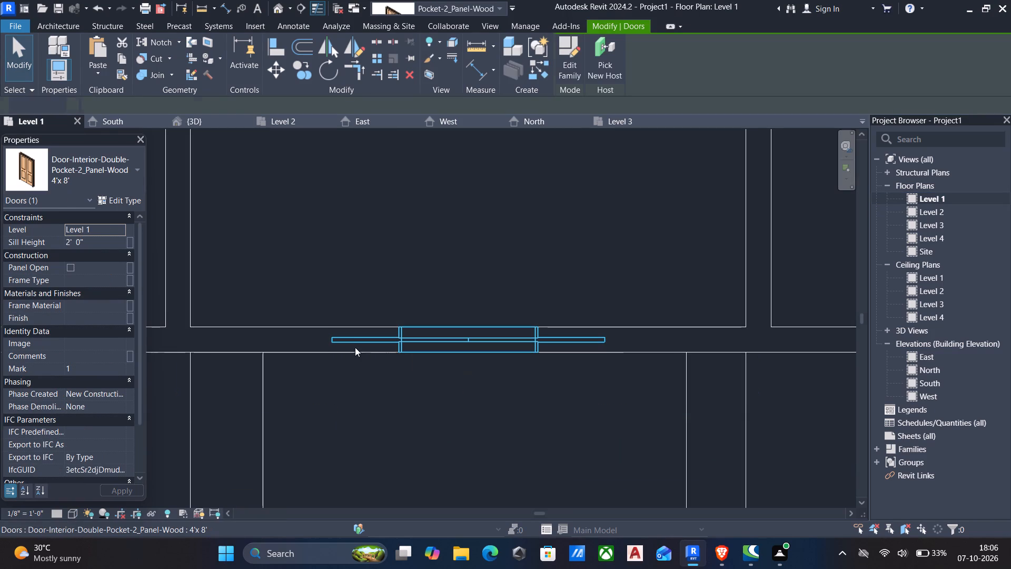
scroll(340, 338, "up", 4)
key("Escape")
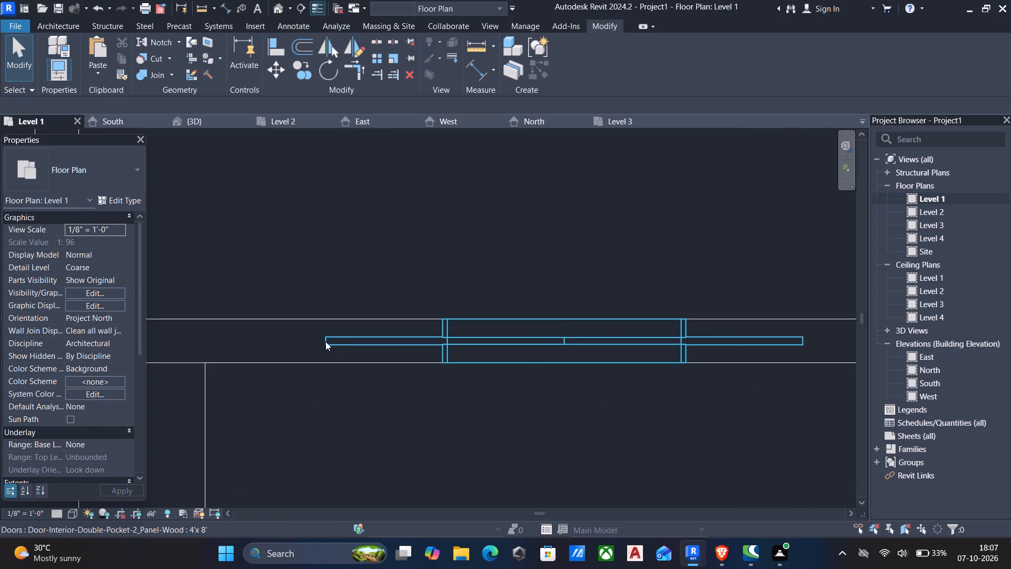
left_click(325, 341)
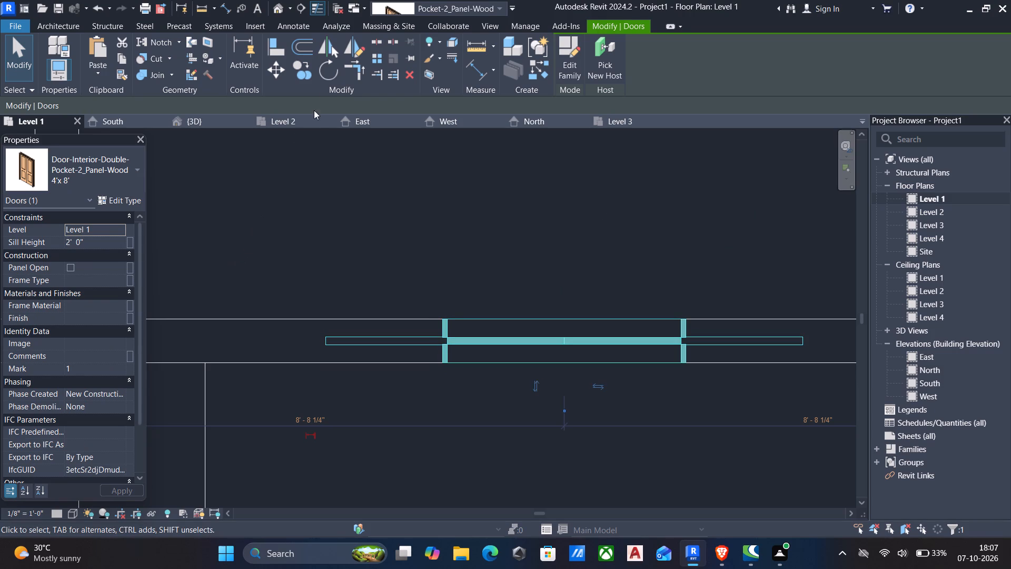
In the 3D view, select all instances of Curtain Wall 1 to examine where they sit on the front facade.
left_click(279, 13)
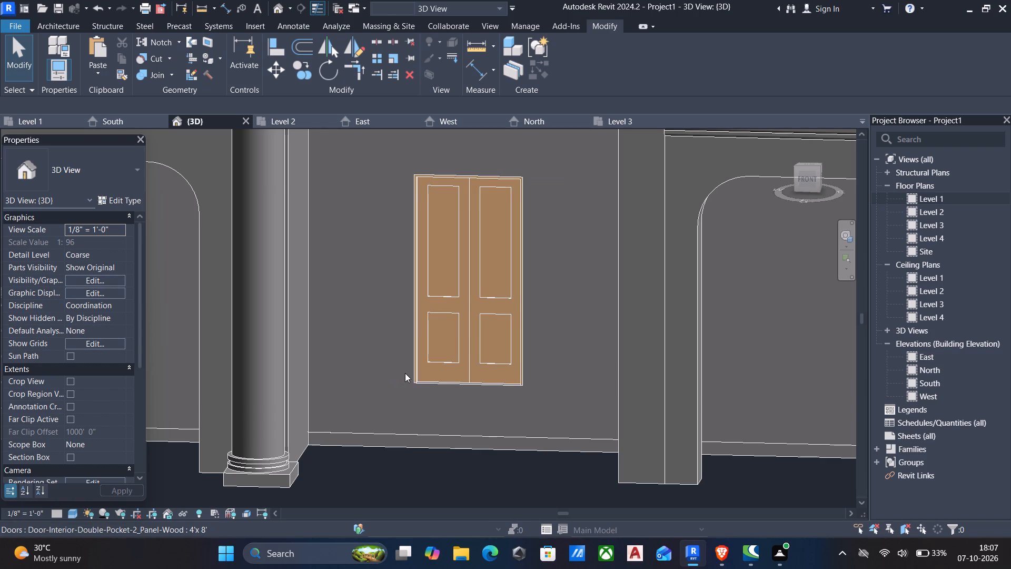
scroll(383, 394, "down", 5)
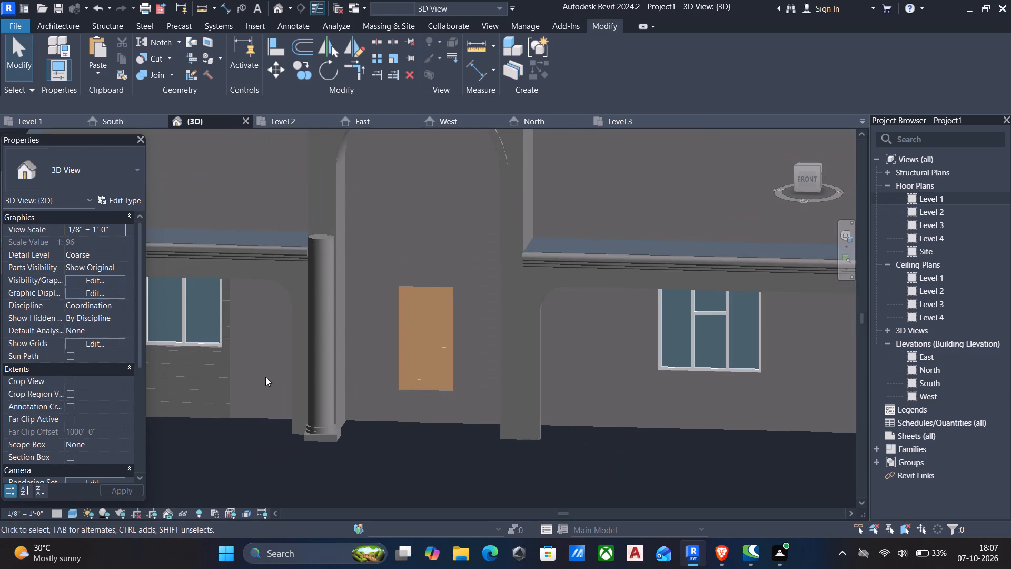
left_click(211, 338)
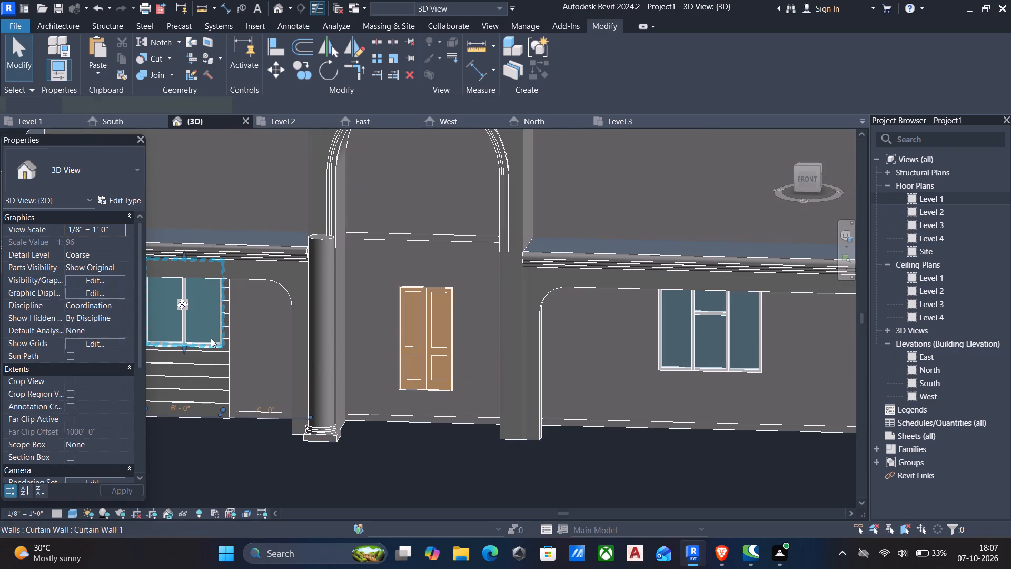
type("sa")
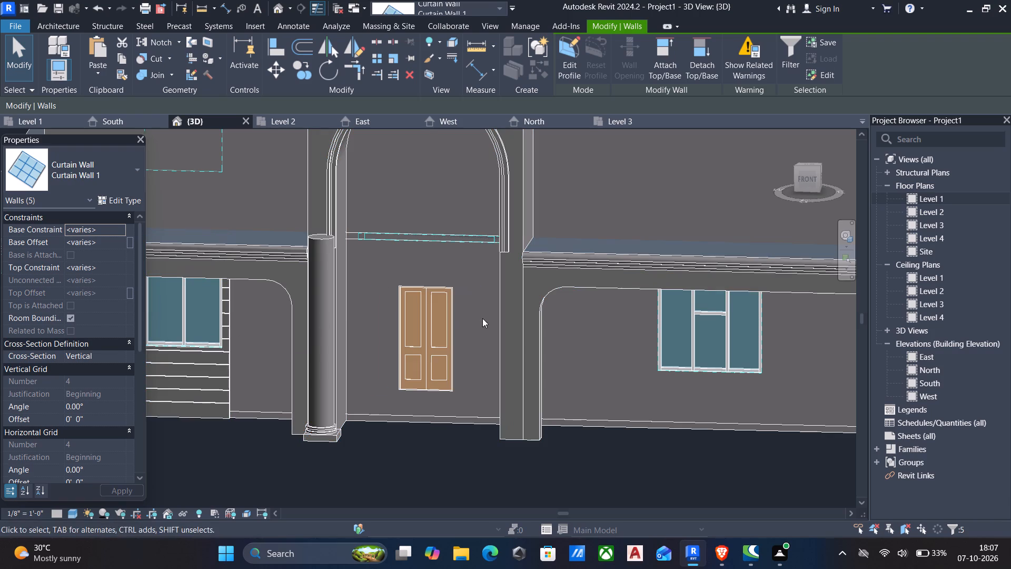
scroll(384, 377, "down", 5)
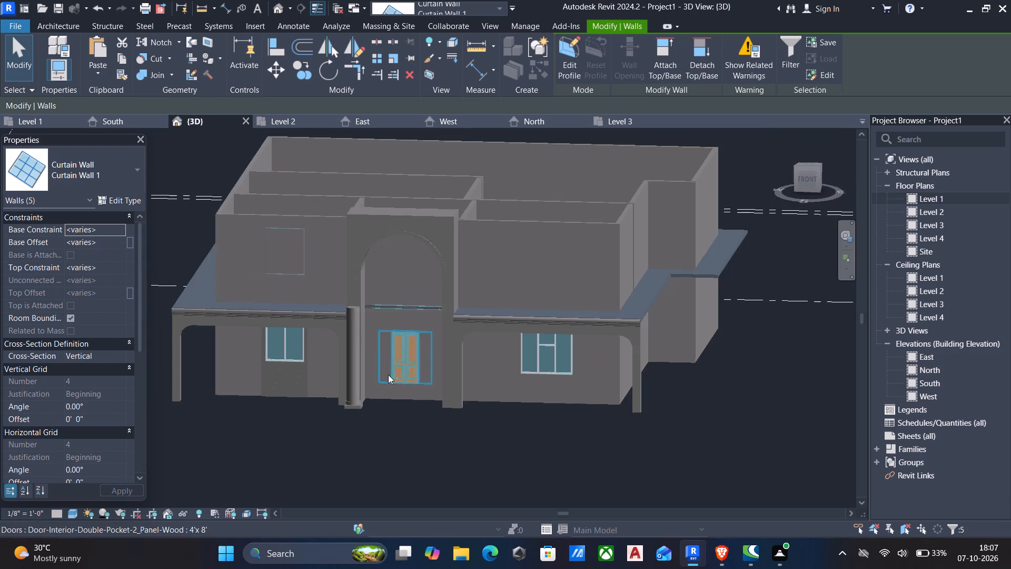
scroll(392, 379, "down", 3)
scroll(396, 395, "up", 5)
scroll(440, 343, "up", 1)
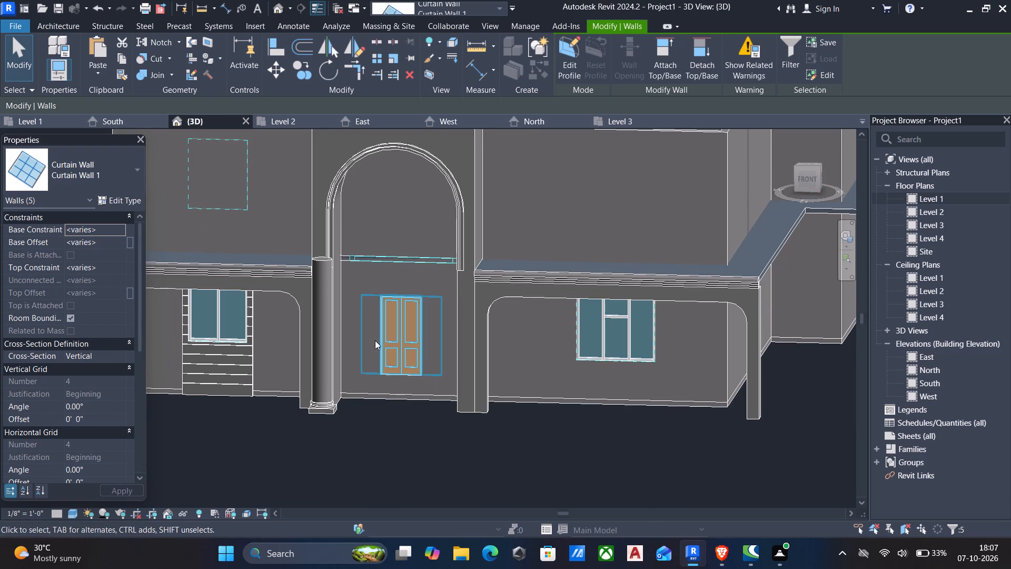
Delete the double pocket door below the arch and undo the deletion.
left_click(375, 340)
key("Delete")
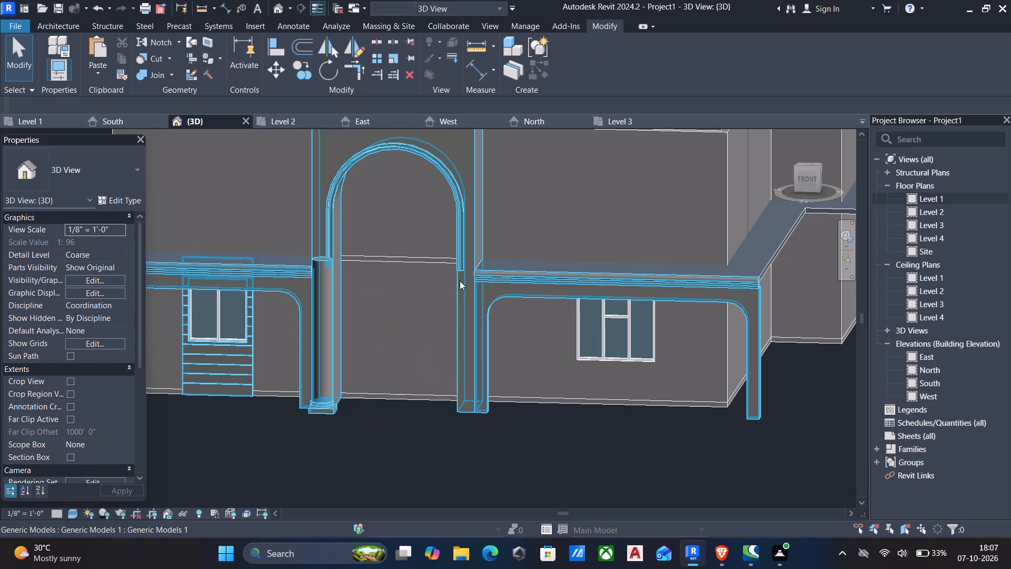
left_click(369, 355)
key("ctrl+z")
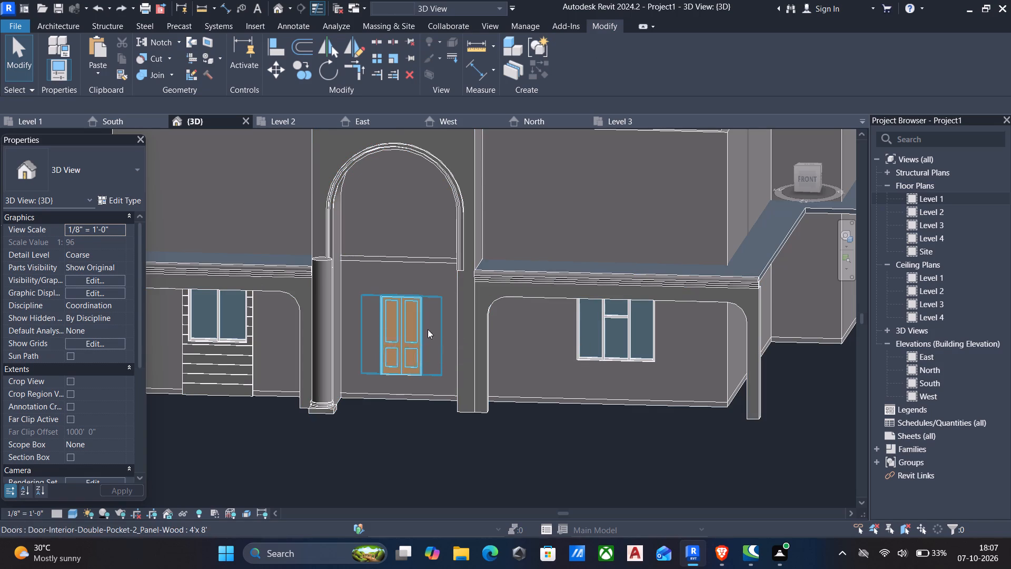
In the Level 3 plan, draw a Curtain Wall 1 about 9'-6" long along the 9" front wall behind the arched entrance, up to Level 4.
scroll(563, 341, "down", 3)
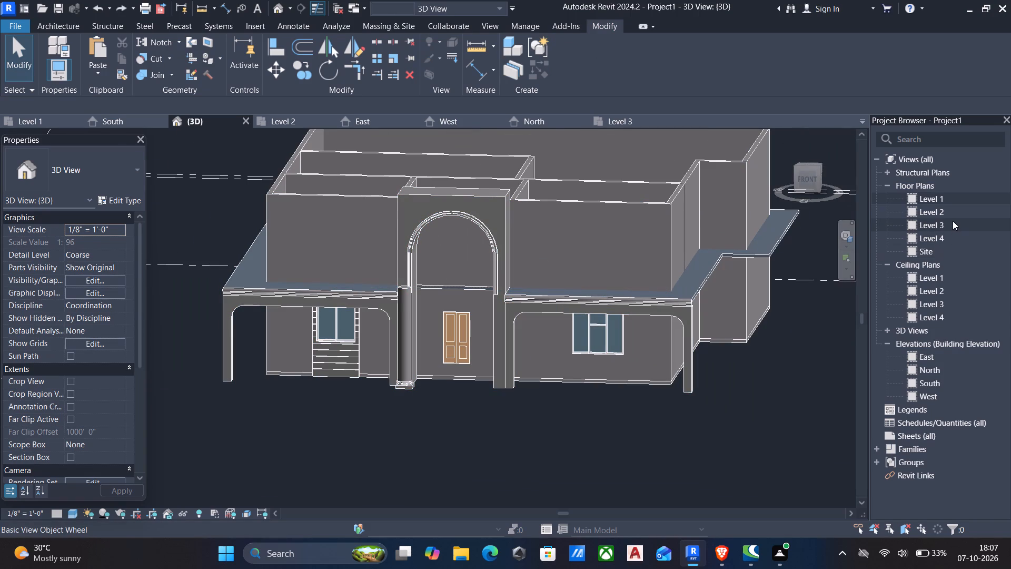
double_click(931, 369)
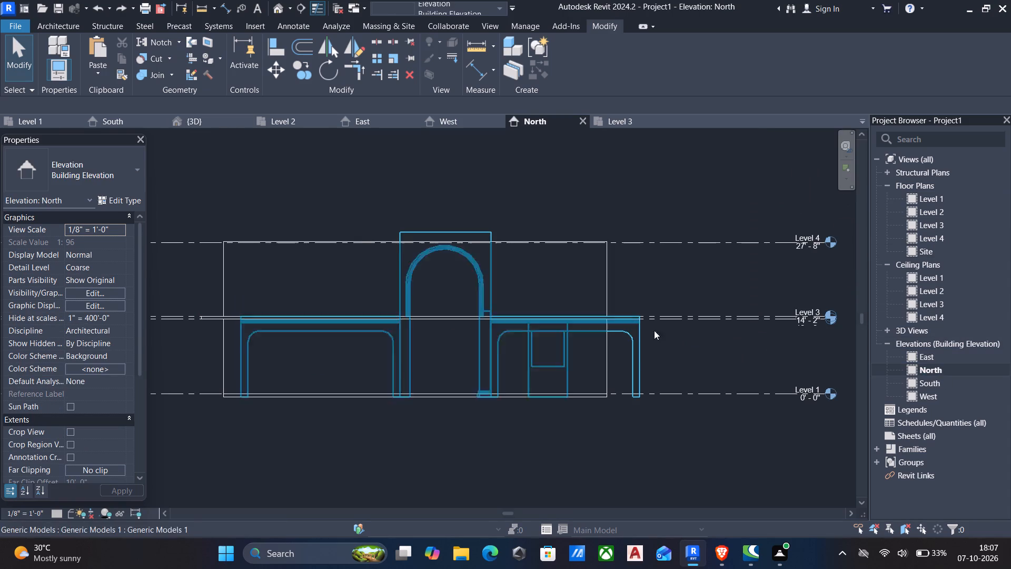
scroll(679, 305, "up", 4)
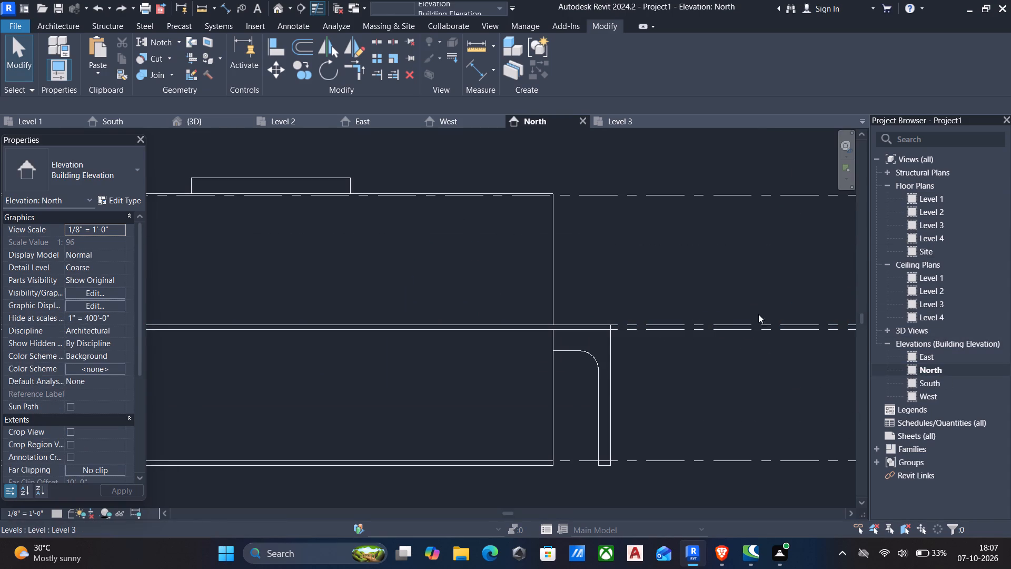
double_click(940, 225)
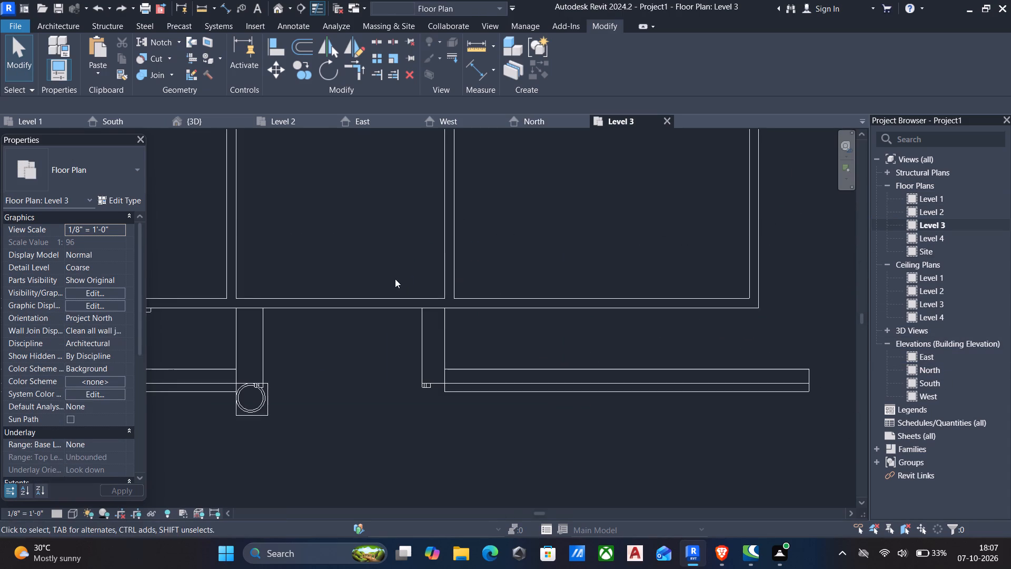
scroll(384, 289, "down", 5)
type("wa")
scroll(379, 325, "up", 4)
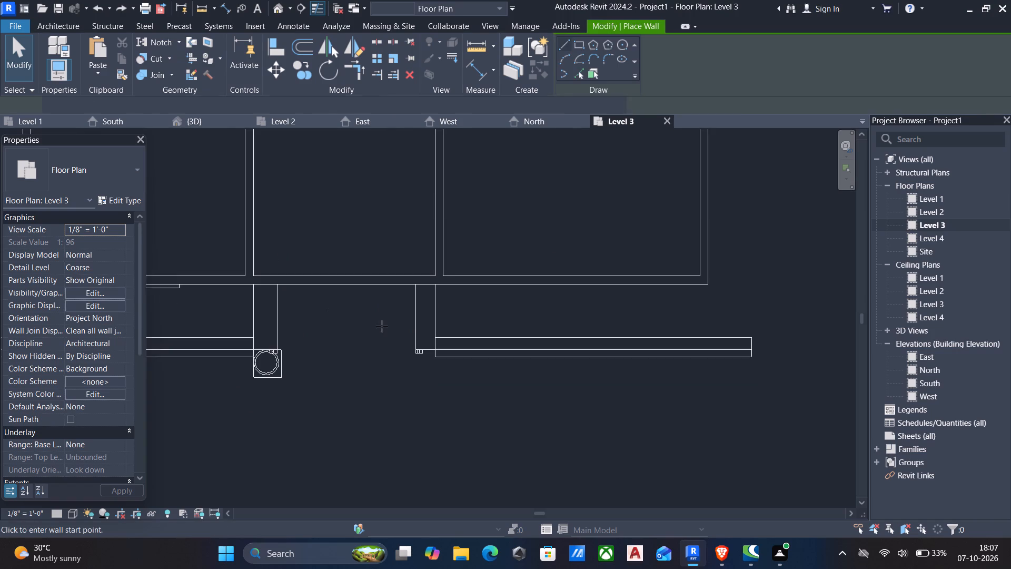
scroll(348, 309, "up", 5)
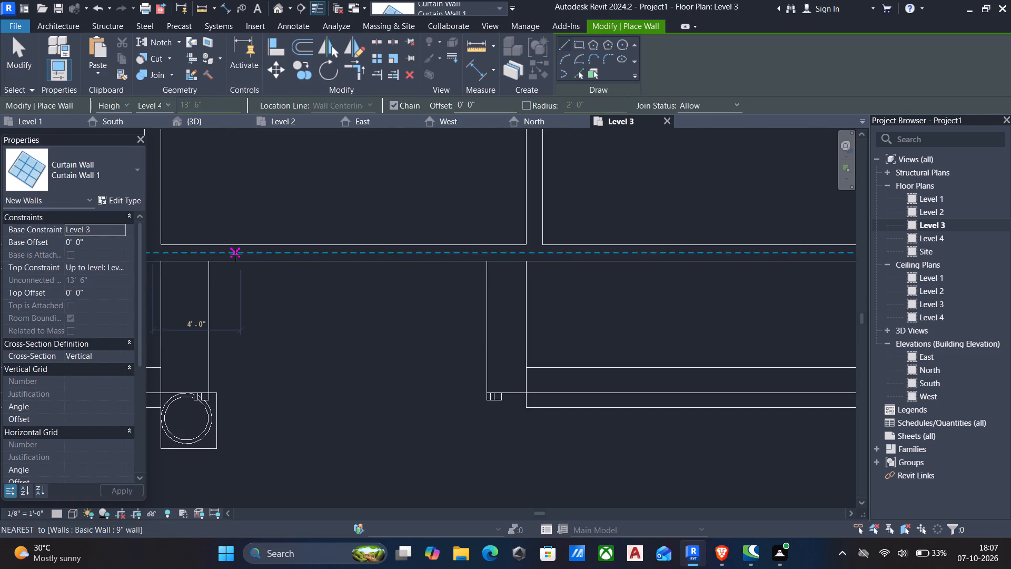
left_click_drag(235, 255, 249, 255)
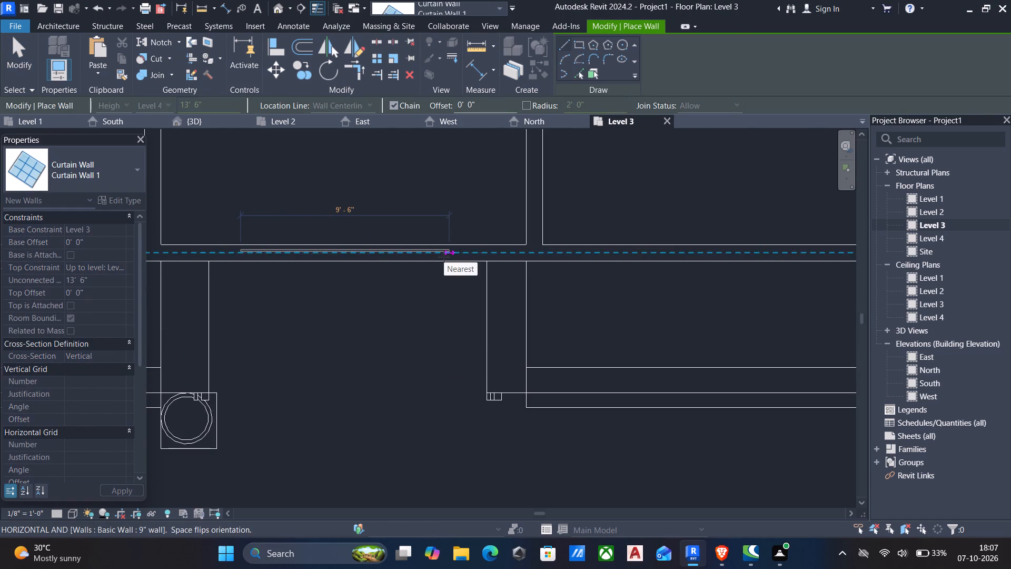
left_click(445, 257)
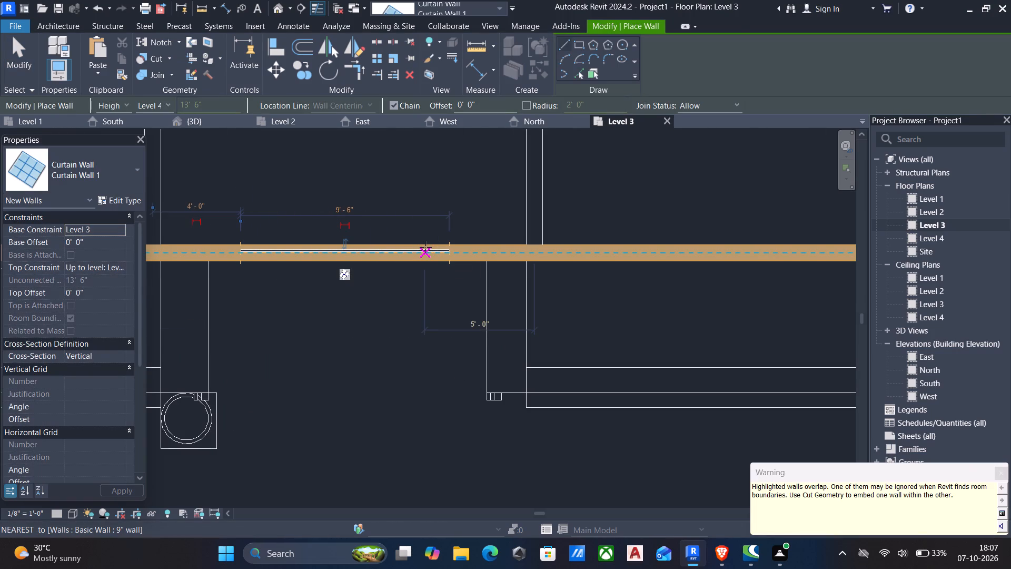
key("Escape")
Cut the 9" front wall with the new curtain wall so the glazing is embedded behind the arch.
left_click(141, 60)
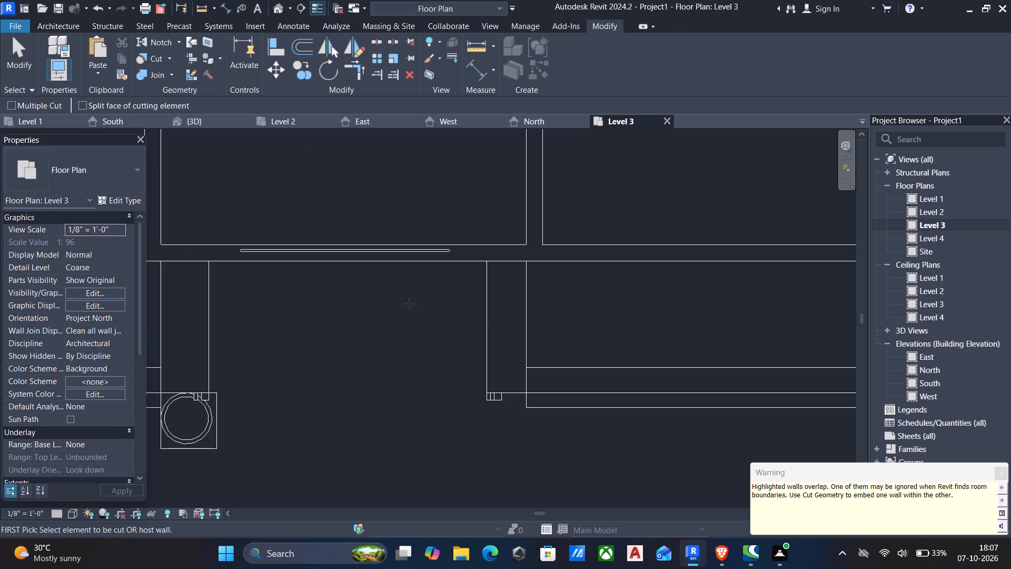
left_click(440, 265)
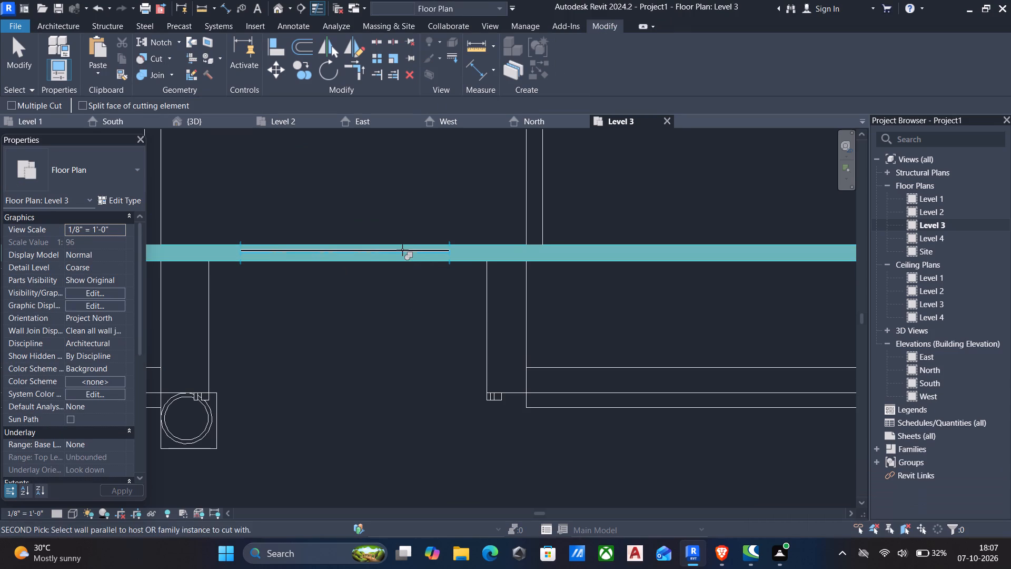
left_click(402, 250)
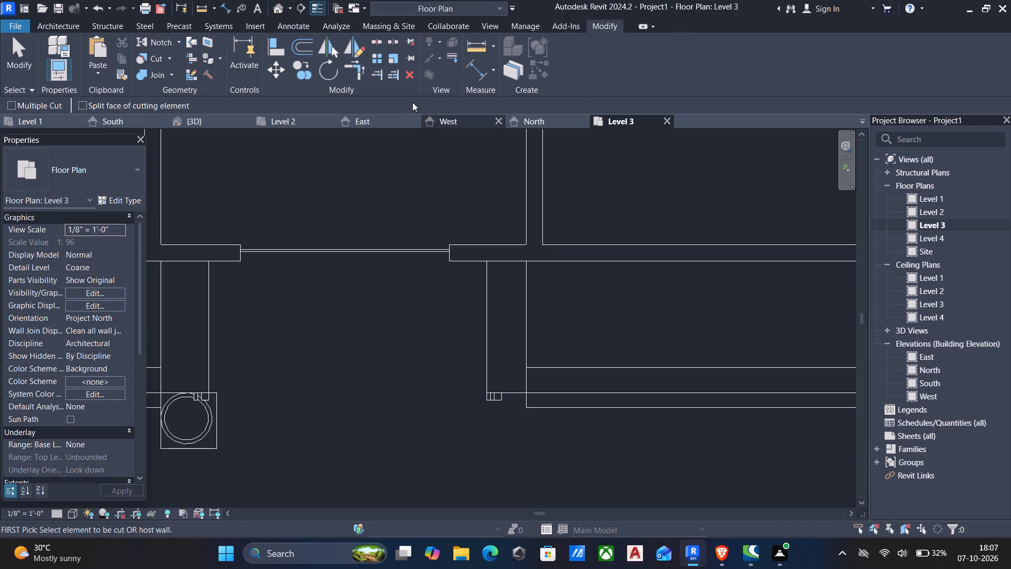
In the front 3D view, lower the curtain wall's top to about -2'-4" offset and raise its base to about 1'-3" above Level 3.
left_click(282, 9)
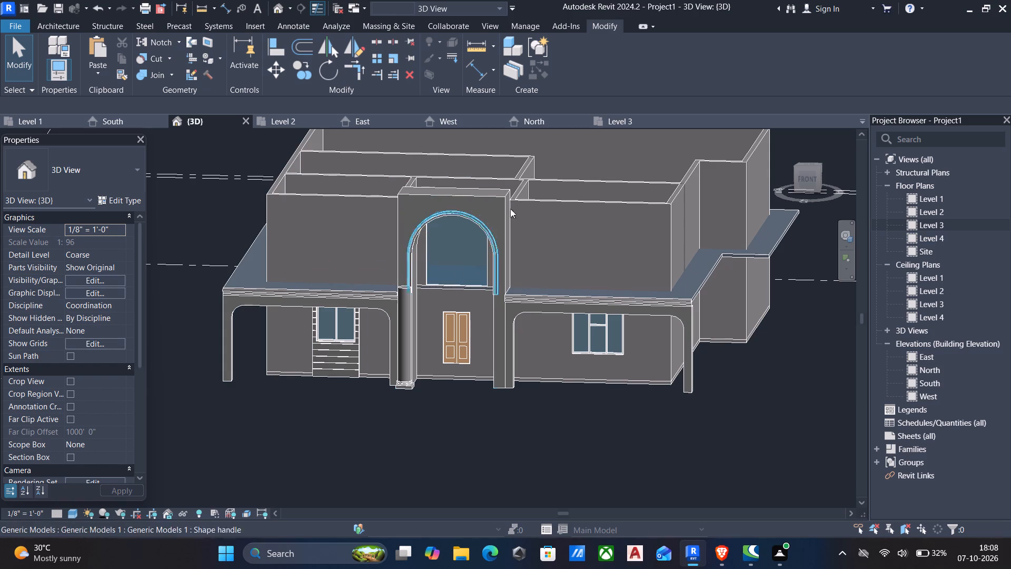
left_click(803, 180)
scroll(445, 292, "up", 4)
scroll(355, 342, "up", 2)
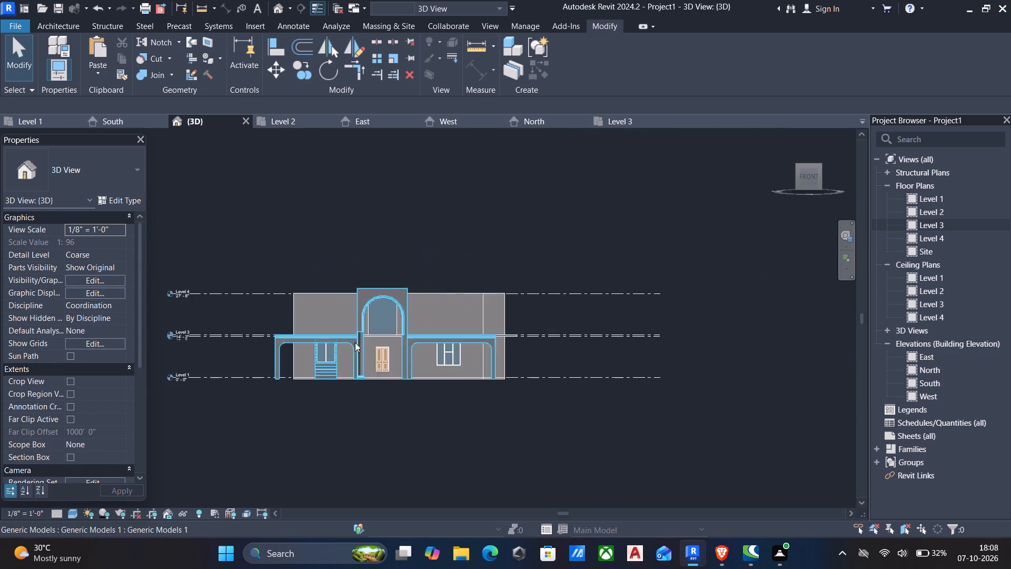
scroll(355, 342, "up", 3)
left_click(405, 329)
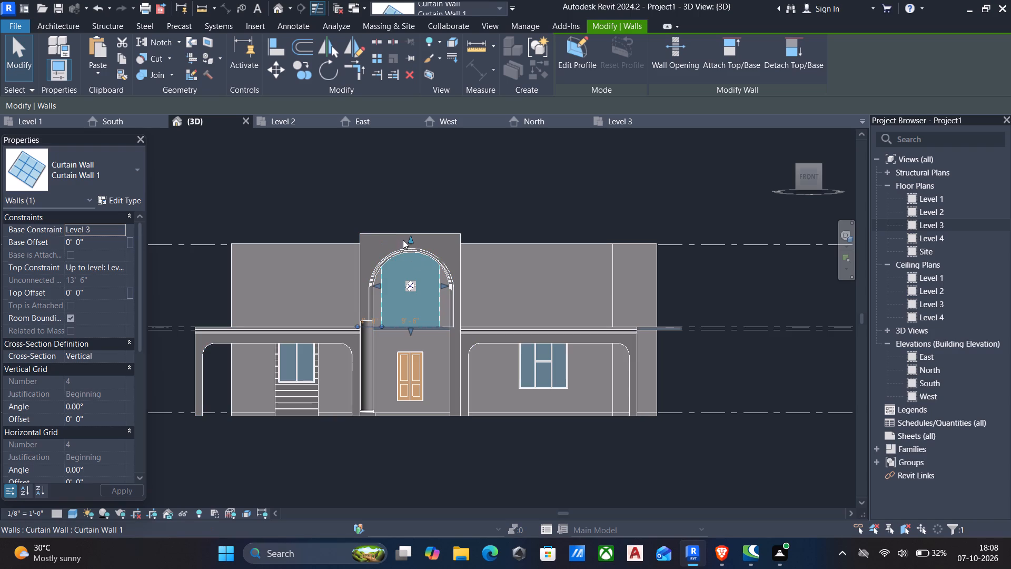
left_click_drag(410, 237, 415, 259)
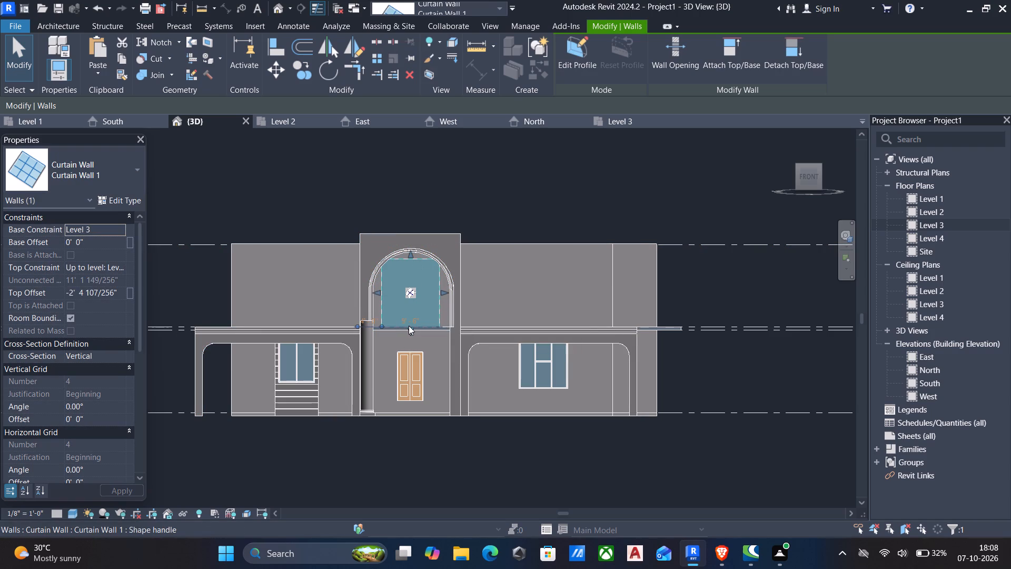
scroll(409, 326, "up", 4)
left_click_drag(411, 330, 413, 315)
key("Escape")
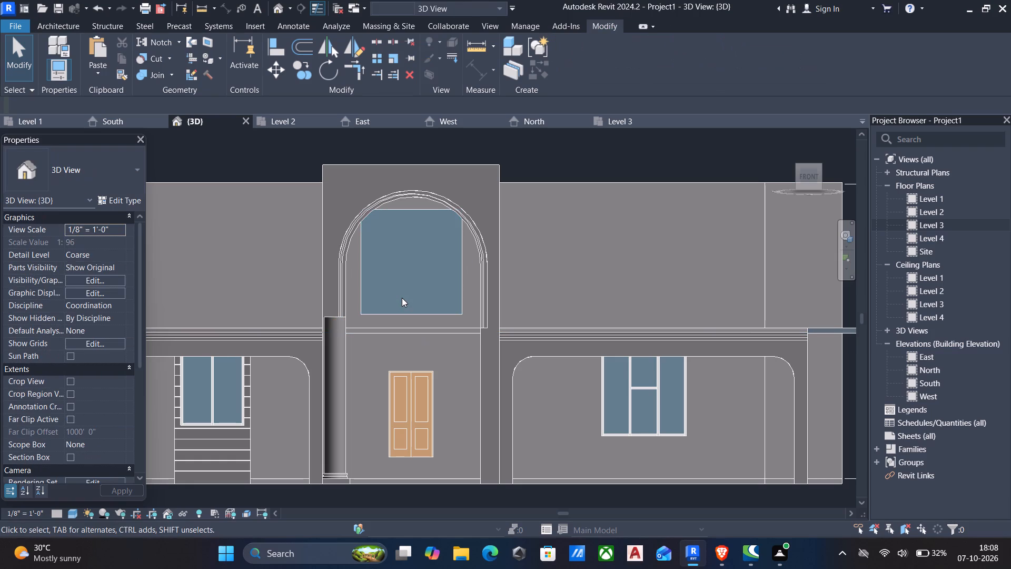
Narrow the arch's curtain wall from both sides to about 7'-6" wide, keeping it centred inside the arch trim.
scroll(402, 298, "down", 4)
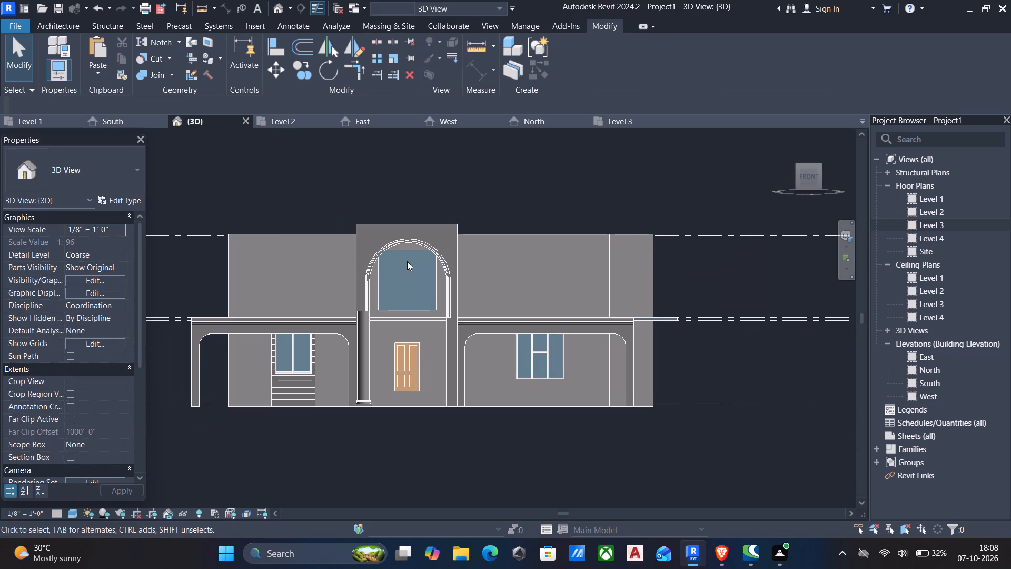
left_click(379, 284)
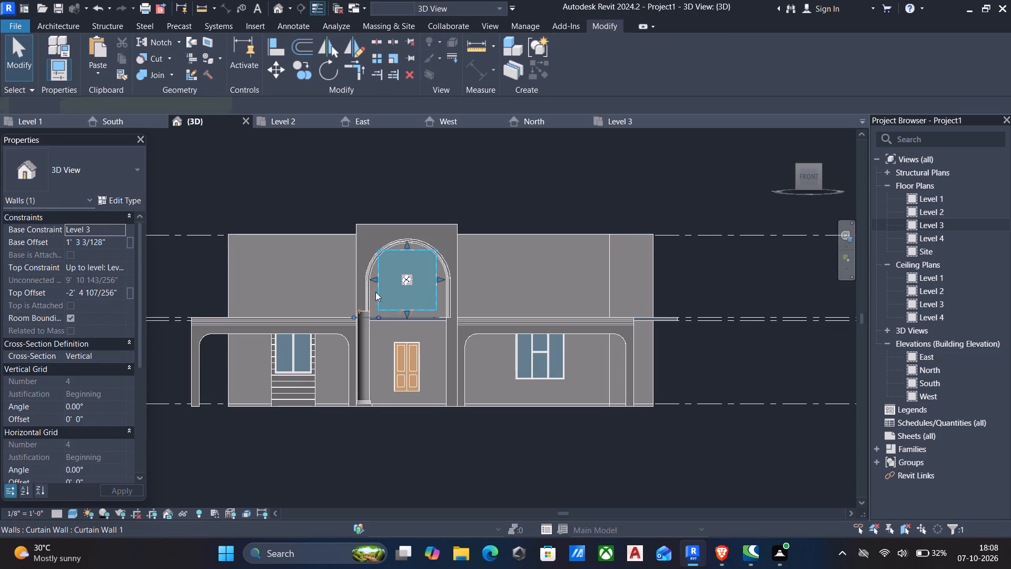
left_click_drag(372, 274, 384, 279)
left_click_drag(435, 276, 435, 279)
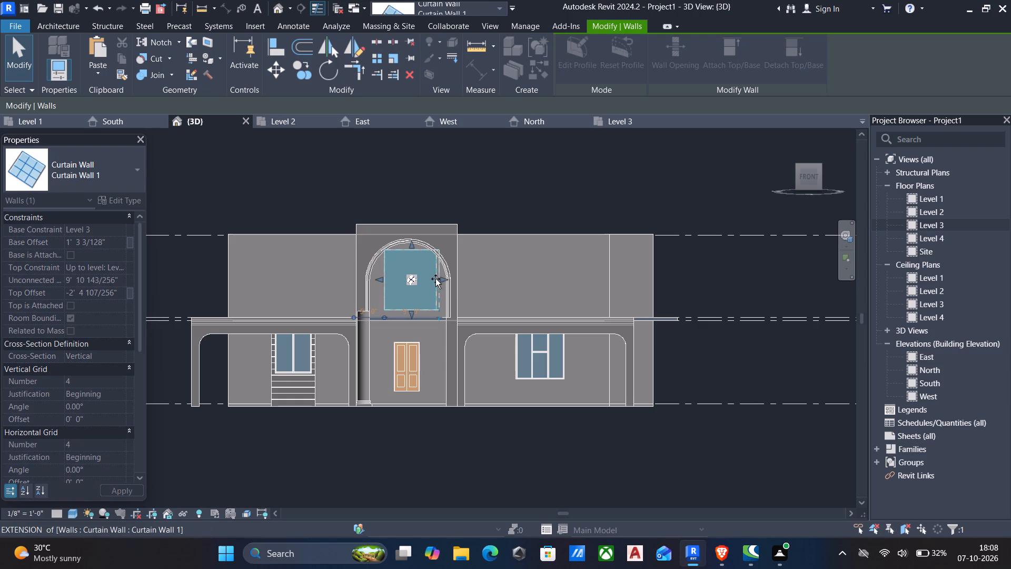
left_click_drag(435, 279, 430, 280)
Add a vertical curtain grid line at the midpoint of the arch's curtain wall, splitting it into two 3'-9" panels.
scroll(398, 267, "up", 5)
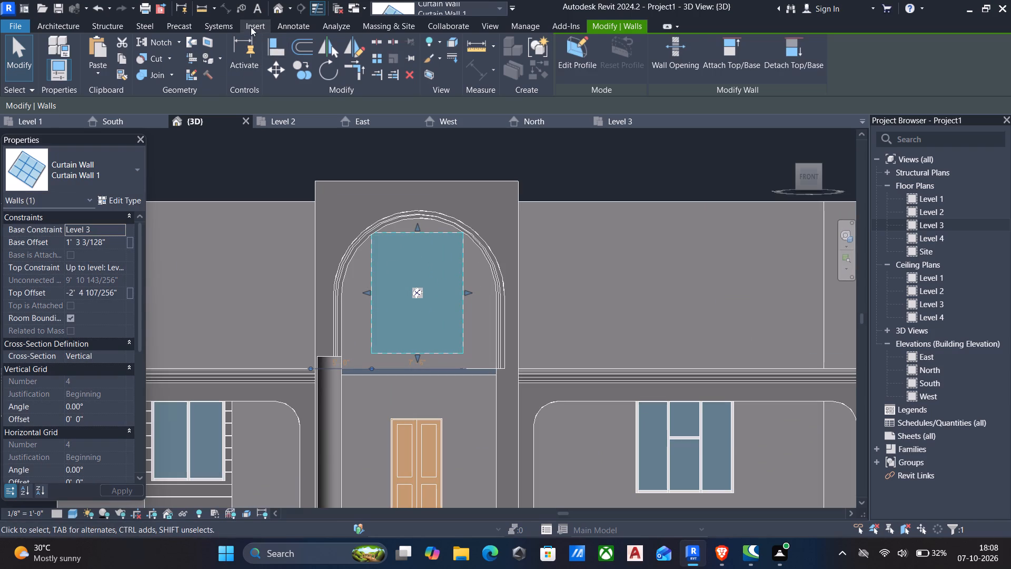
left_click_drag(61, 21, 76, 21)
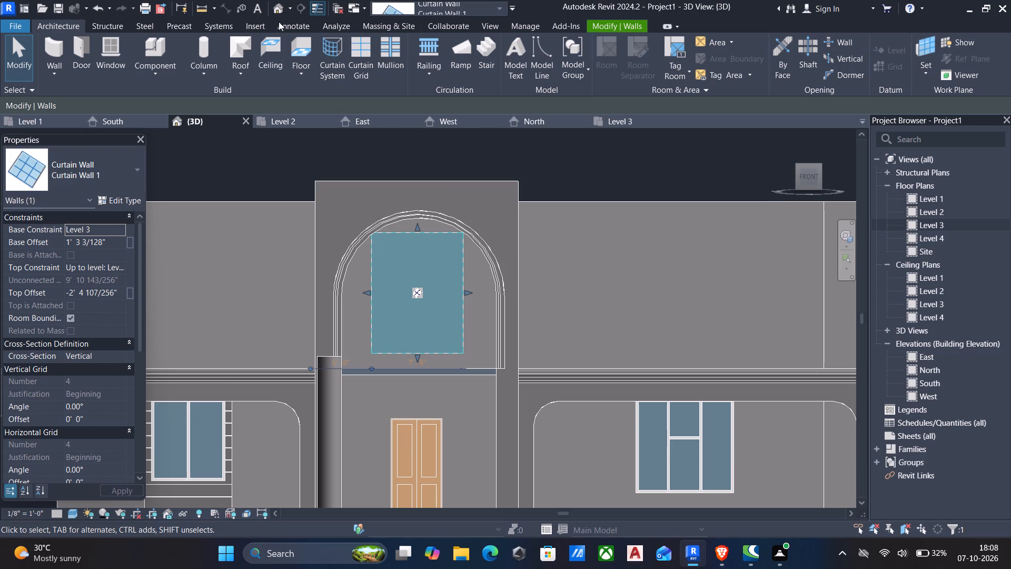
left_click_drag(356, 53, 361, 70)
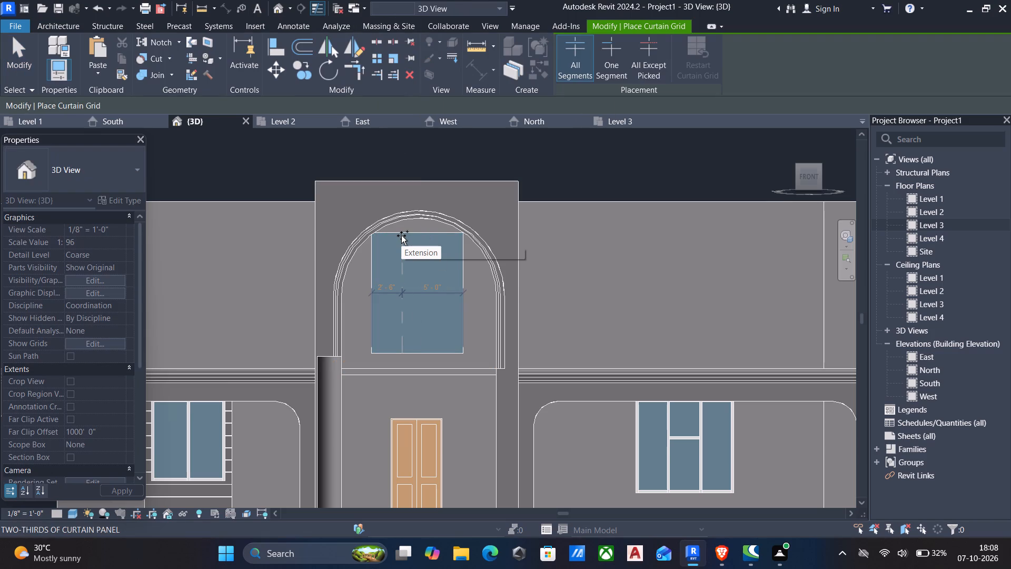
left_click(420, 234)
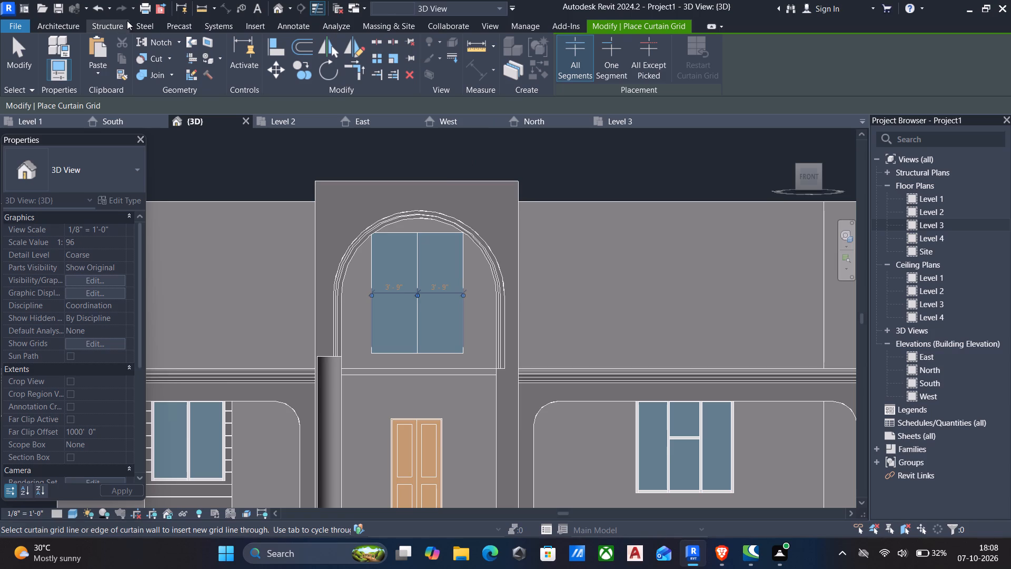
Place 2.5" x 5" rectangular mullions on all grid lines of the arch's curtain wall.
left_click(74, 22)
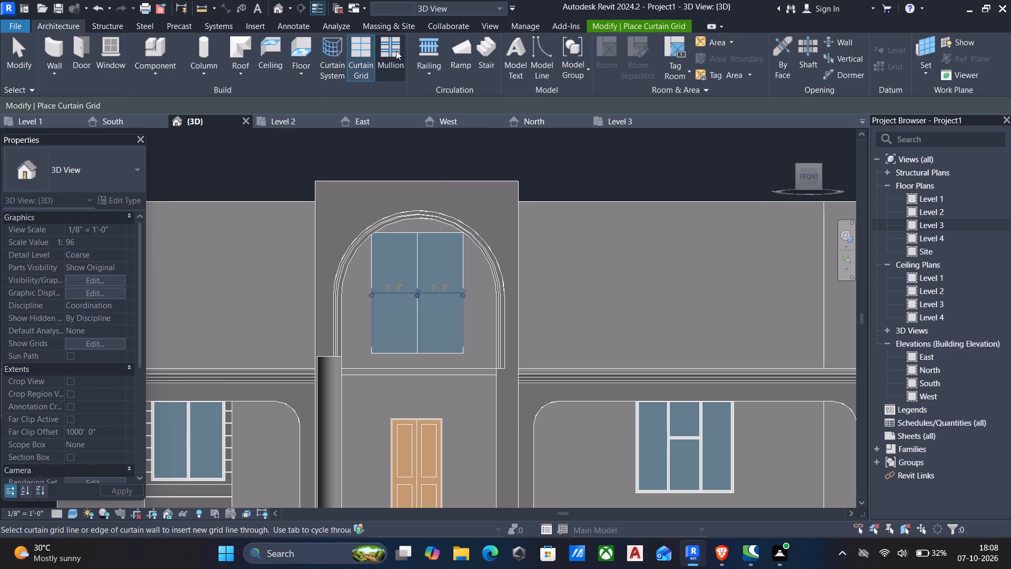
left_click(397, 51)
left_click(627, 52)
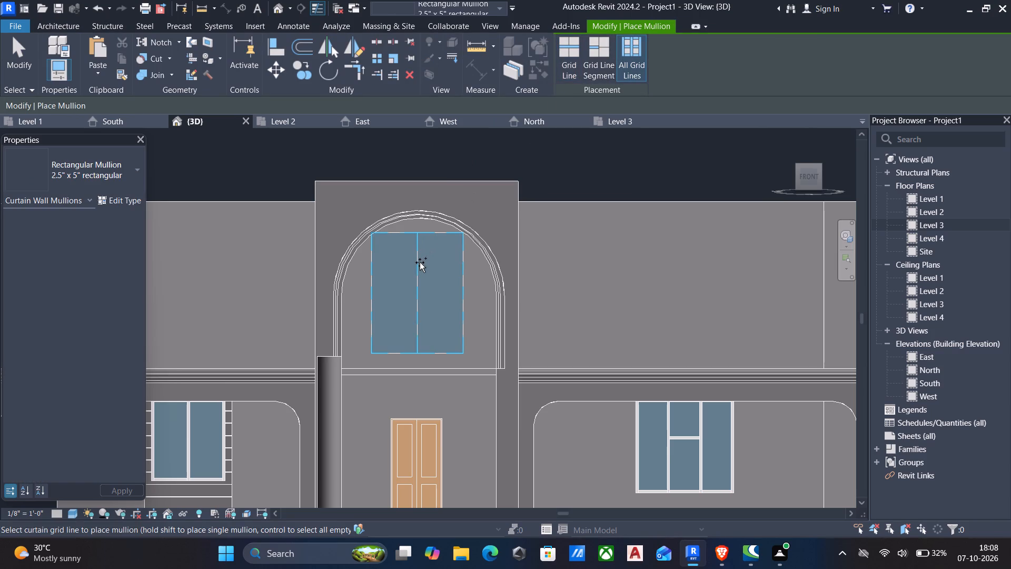
left_click(420, 263)
scroll(563, 262, "down", 4)
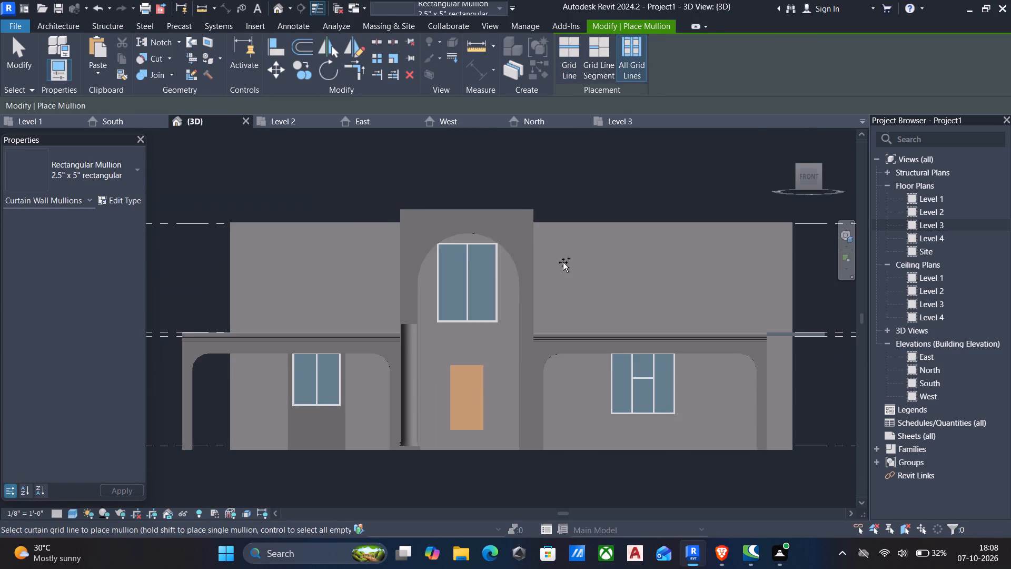
key("Escape")
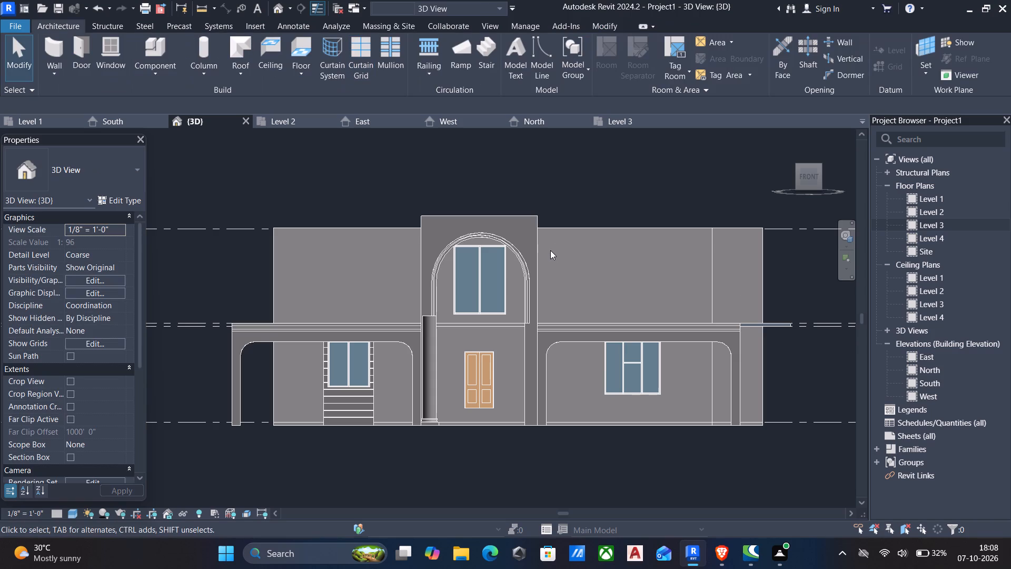
In the Level 3 plan, draw a short Curtain Wall 1 along the 9" front wall just east of the arched entrance.
double_click(968, 223)
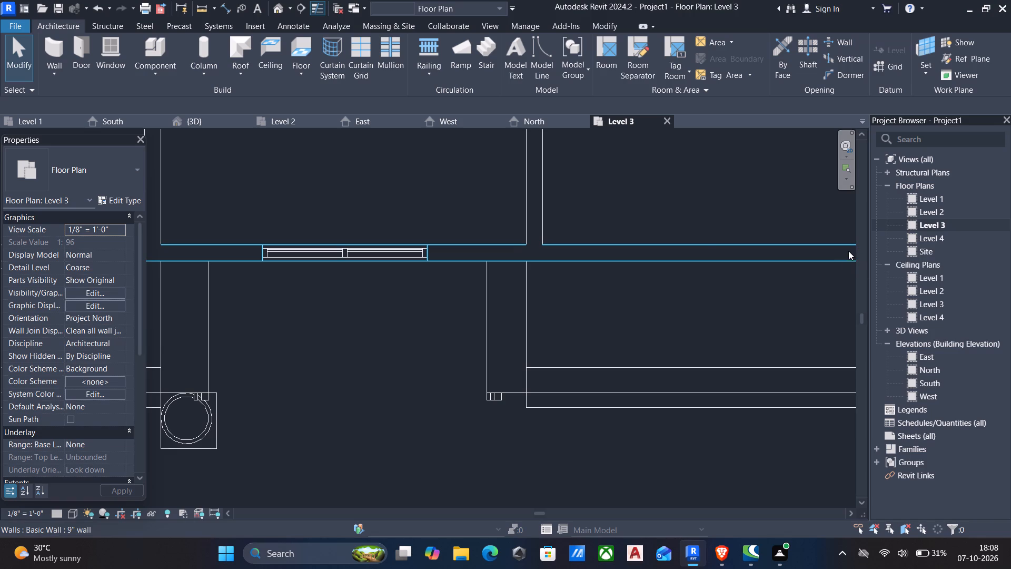
scroll(695, 246, "down", 5)
middle_click_drag(695, 258, 542, 261)
key("w")
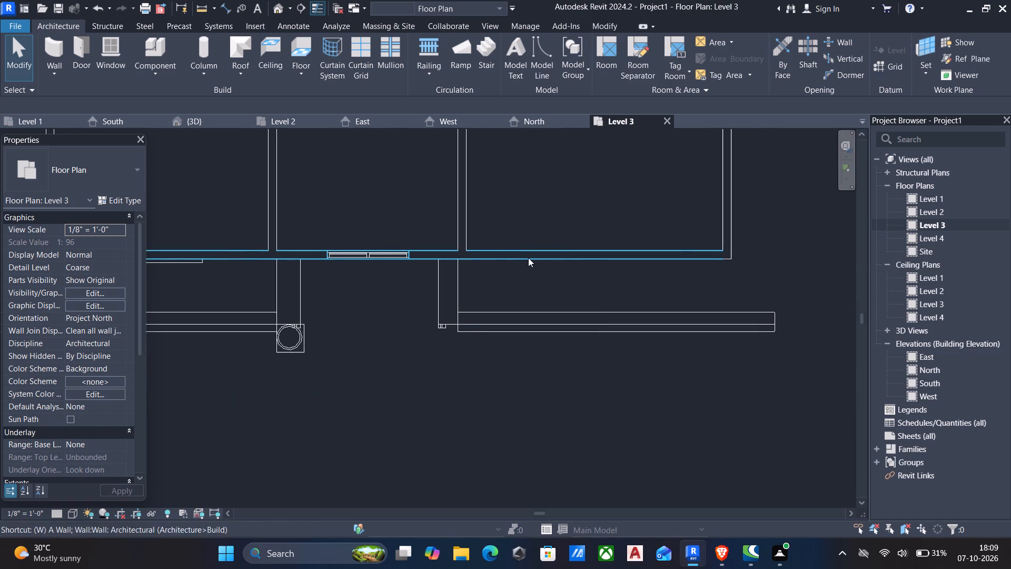
key("a")
scroll(536, 249, "up", 4)
left_click(468, 262)
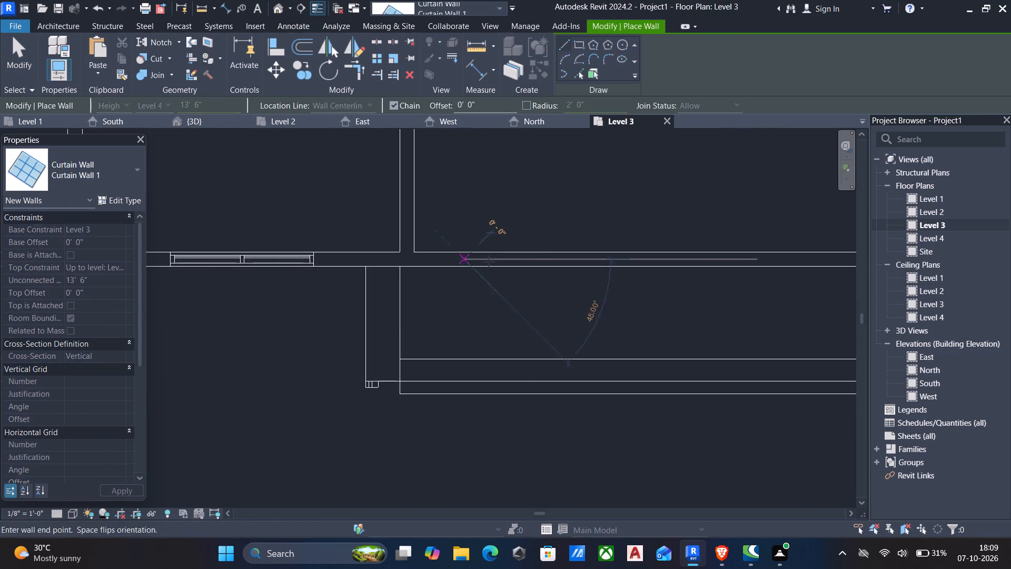
left_click(521, 258)
Draw a second Curtain Wall 1 about 3'-6" long in the same front wall, about 3'-0" from its east corner.
scroll(533, 258, "down", 4)
middle_click_drag(546, 265, 432, 269)
scroll(562, 261, "up", 2)
left_click(586, 260)
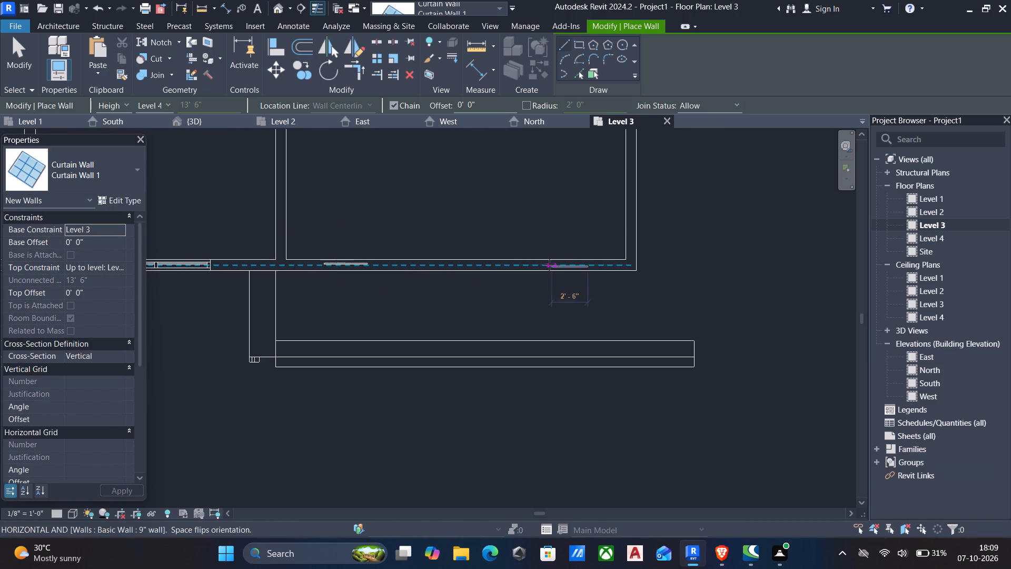
left_click(537, 264)
key("Escape")
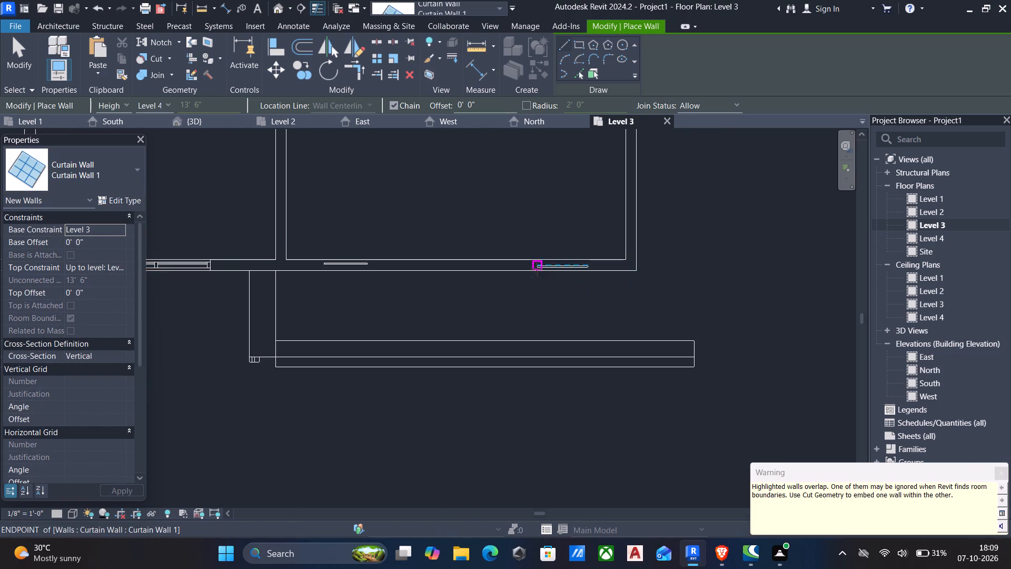
key("Escape")
Set the length of the curtain wall nearest the east corner to 3'.
left_click(550, 267)
left_click(559, 295)
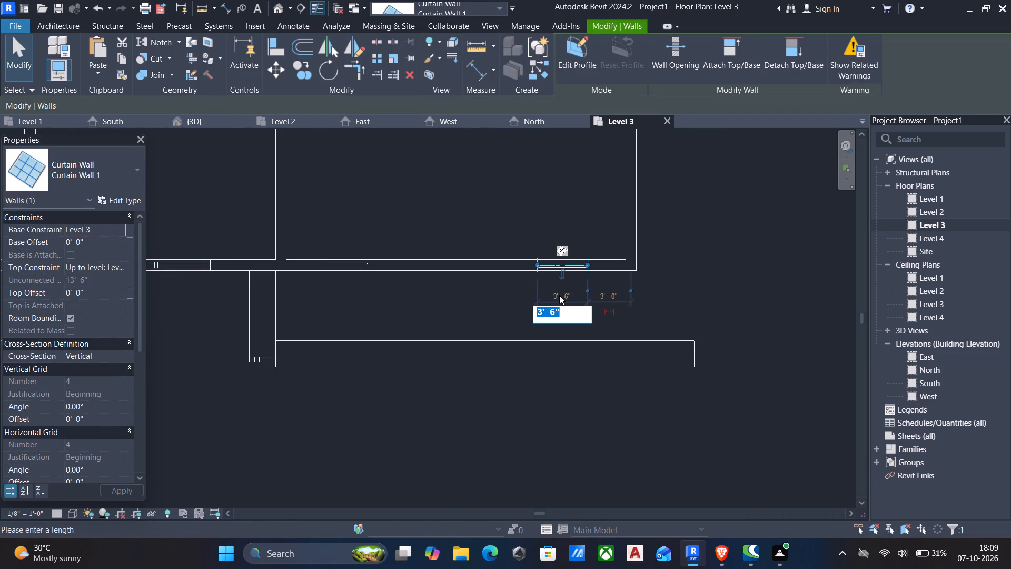
type("3'")
key("Return")
scroll(516, 284, "down", 3)
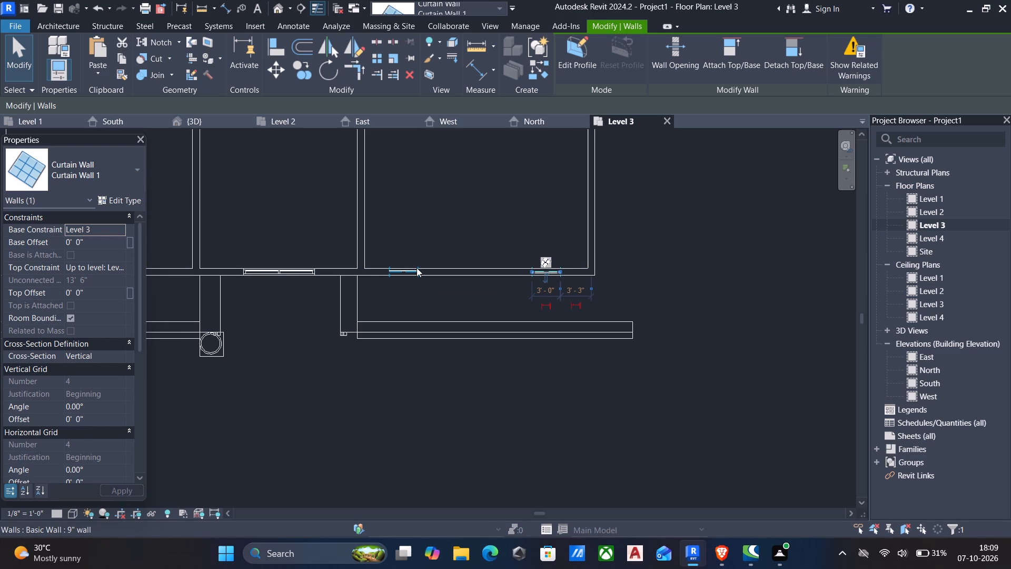
Nudge the two curtain walls east of the arch toward each other along the front wall, the western by five increments, the eastern by three.
key("Escape")
left_click_drag(374, 253, 428, 295)
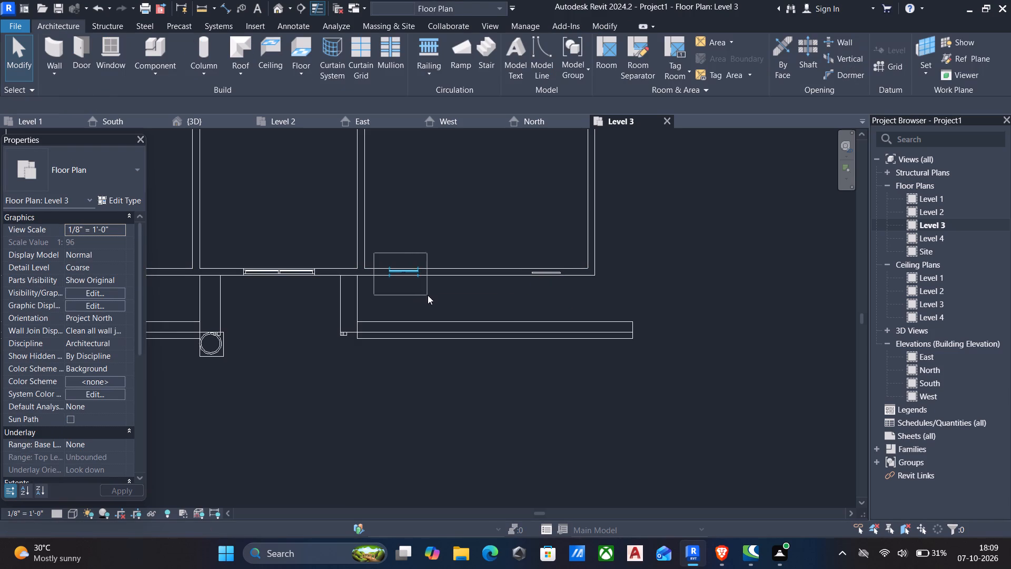
key("Right")
key("Right")
key("Right")
key("Right")
key("Right")
left_click_drag(513, 250, 573, 283)
key("Left")
key("Left")
key("Left")
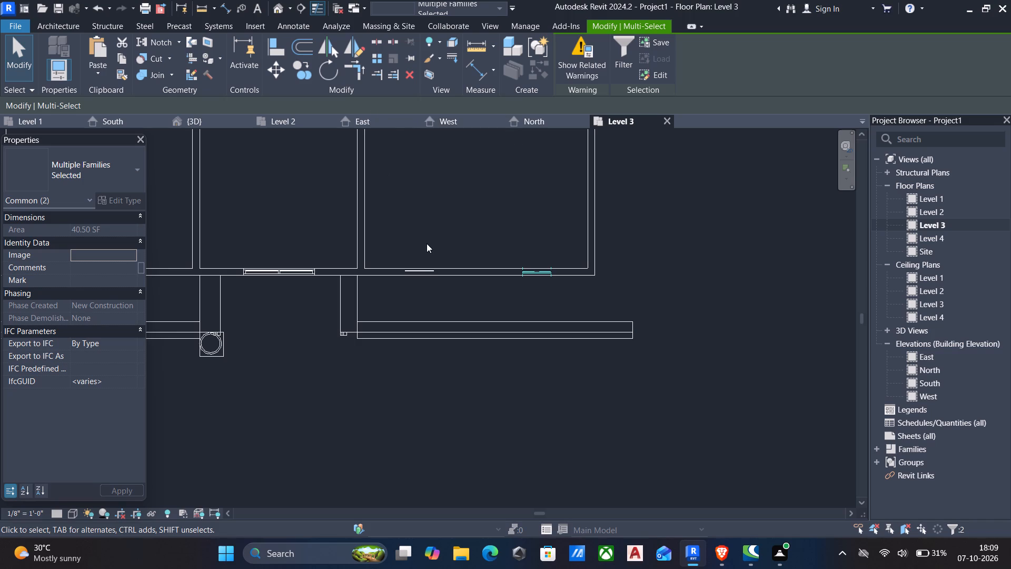
In the Level 3 plan, cut the 9" front wall with both curtain walls east of the arch using Cut Geometry.
left_click(273, 9)
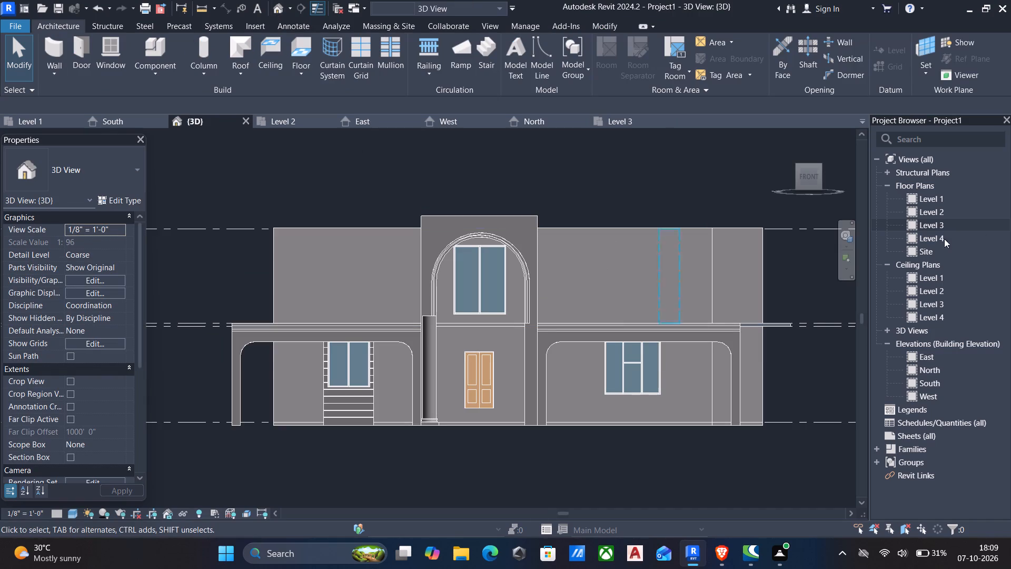
double_click(950, 227)
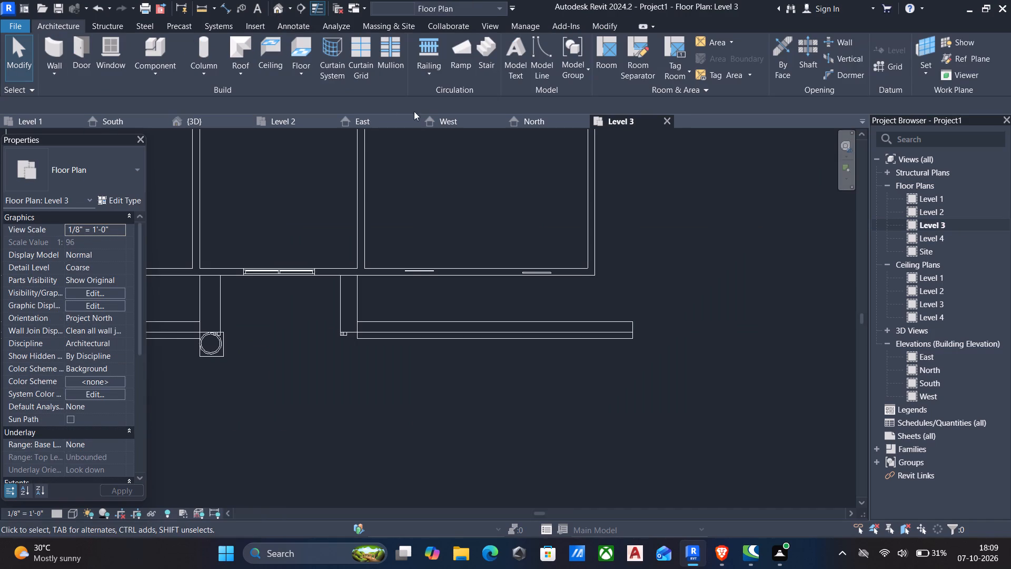
double_click(926, 225)
key("l")
key("i")
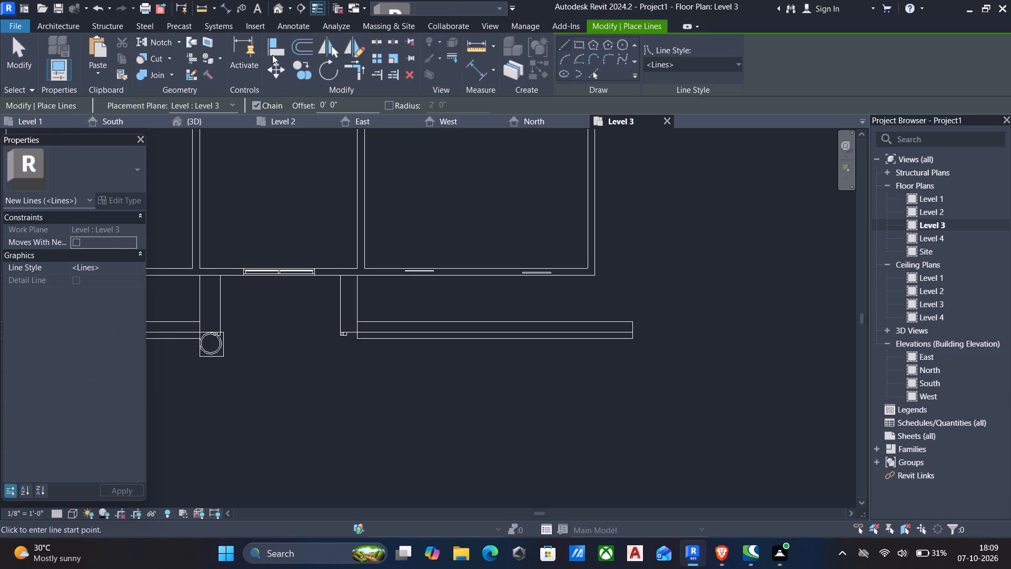
left_click(142, 56)
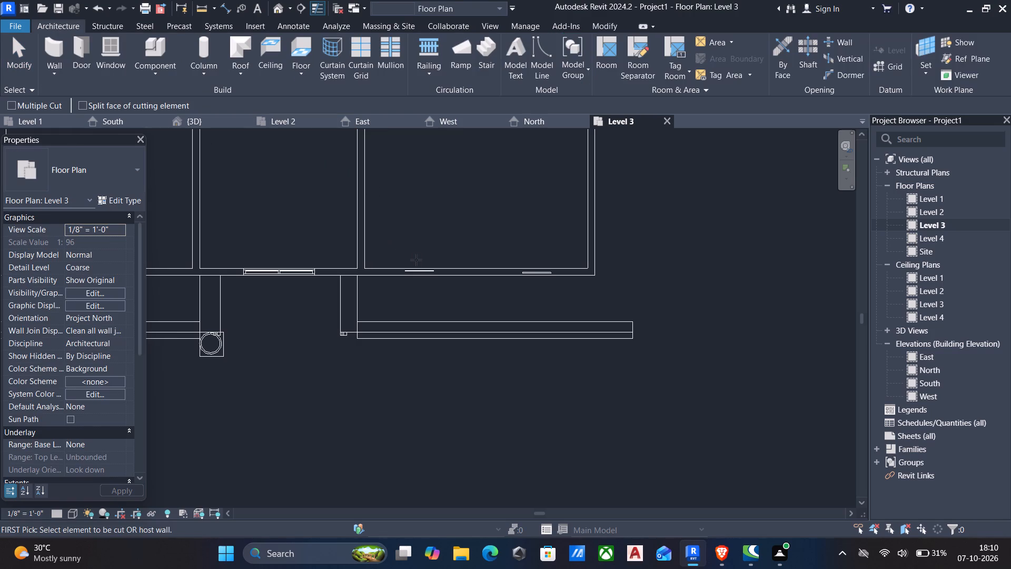
scroll(424, 266, "up", 4)
left_click(426, 267)
left_click(426, 274)
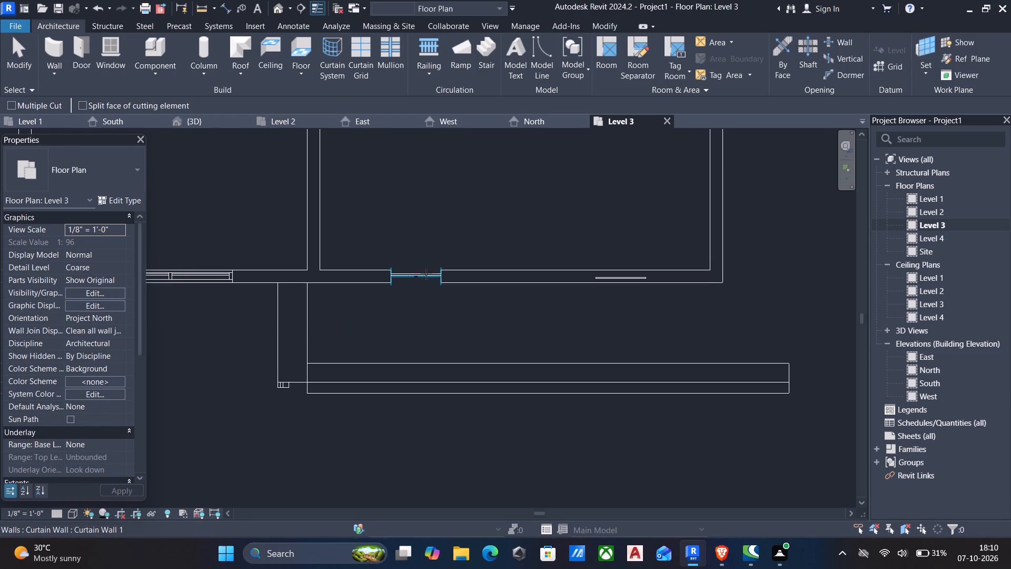
left_click(680, 266)
left_click(632, 276)
scroll(579, 262, "down", 4)
scroll(505, 252, "down", 3)
middle_click_drag(505, 257, 522, 300)
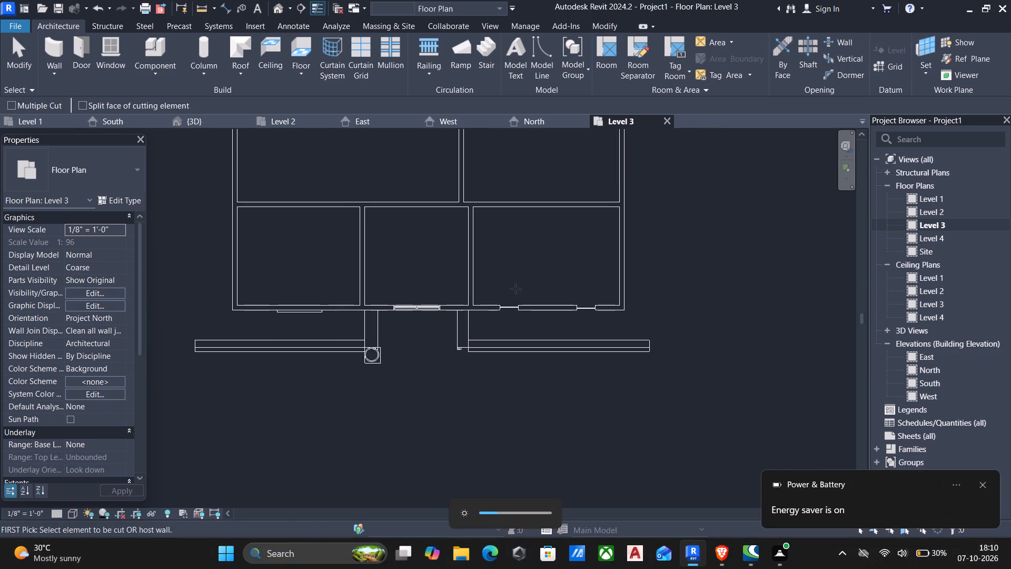
key("Escape")
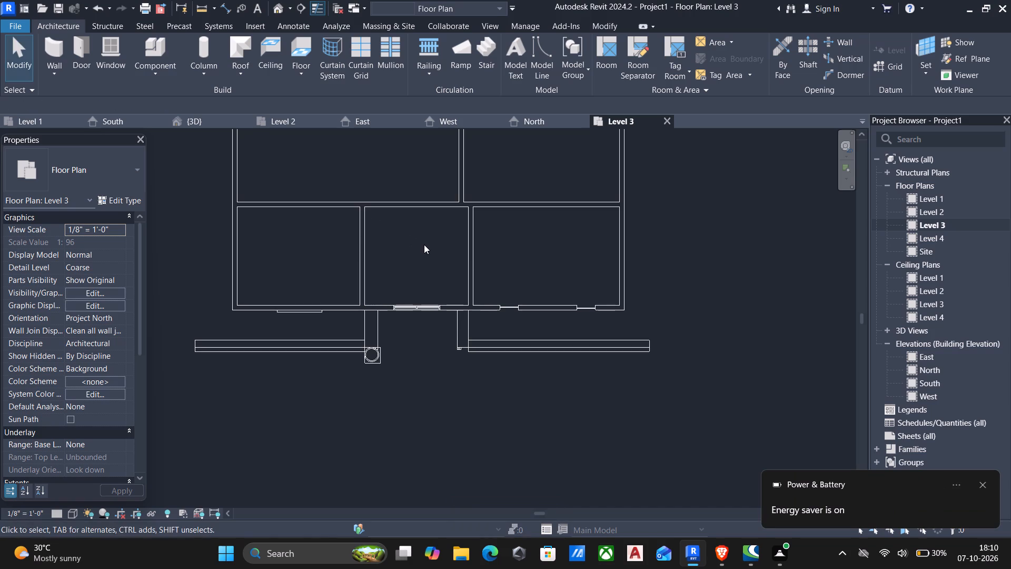
In the 3D view, shorten the curtain wall nearer the arch to about 1'-4" above Level 3 and 4'-3" below the level above.
scroll(430, 249, "down", 1)
middle_click_drag(432, 252, 452, 283)
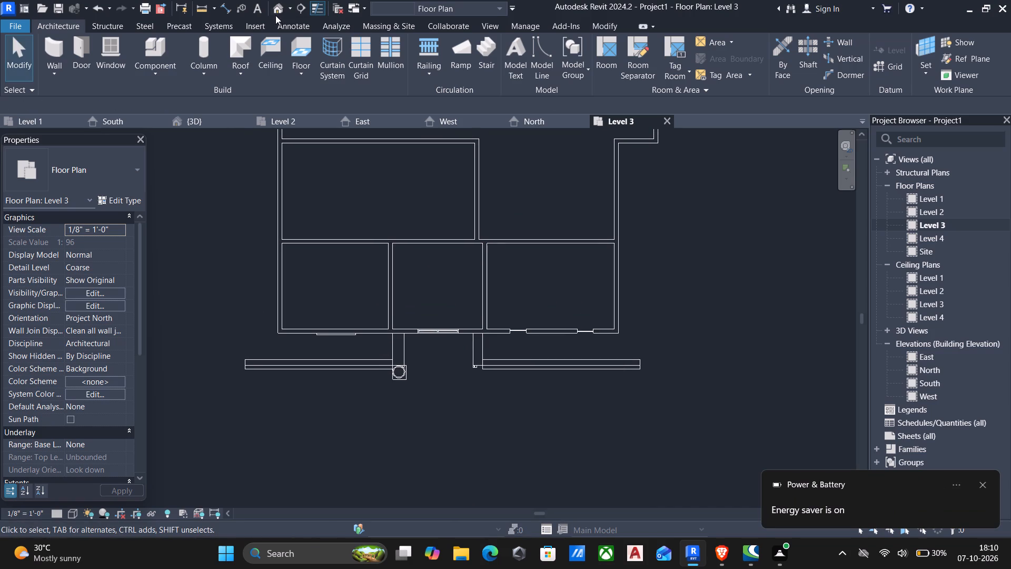
left_click(277, 11)
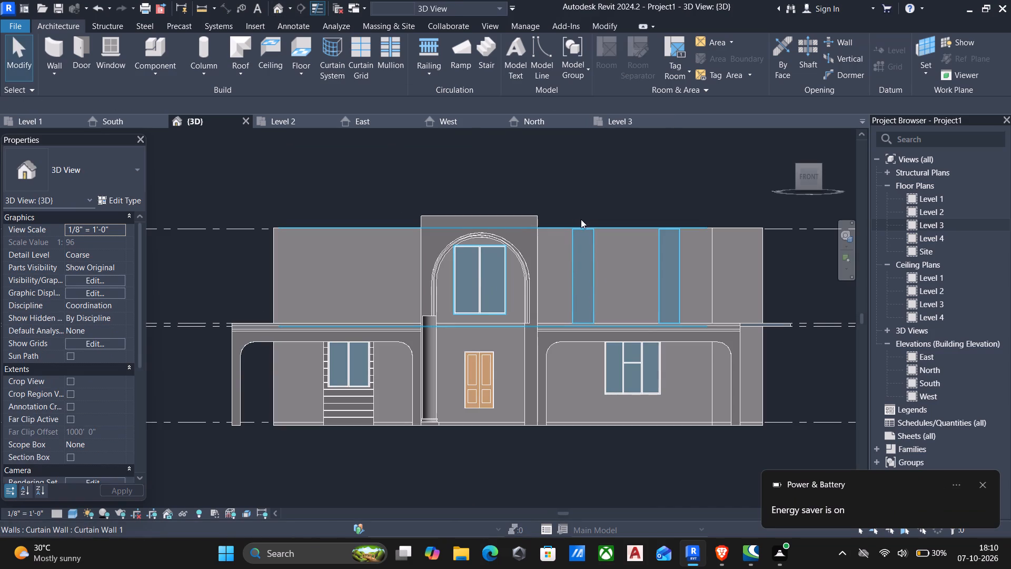
left_click(583, 227)
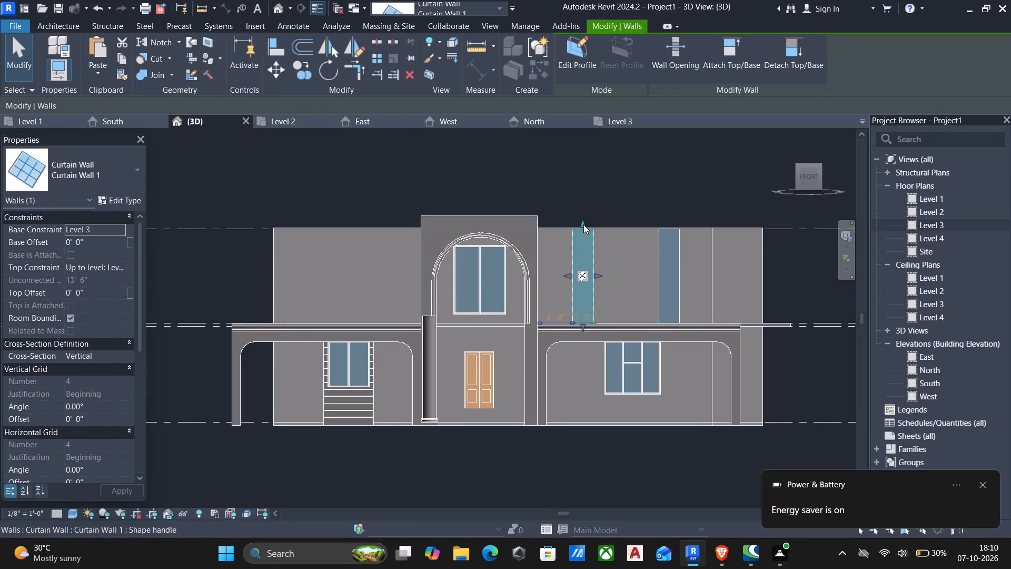
left_click_drag(583, 225, 590, 260)
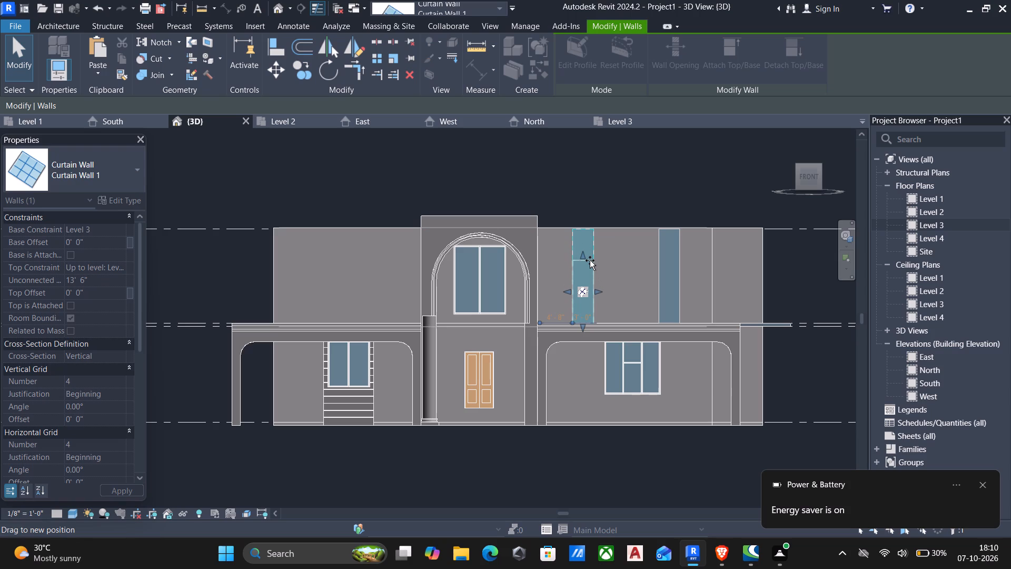
left_click_drag(590, 260, 588, 251)
left_click_drag(582, 325, 579, 314)
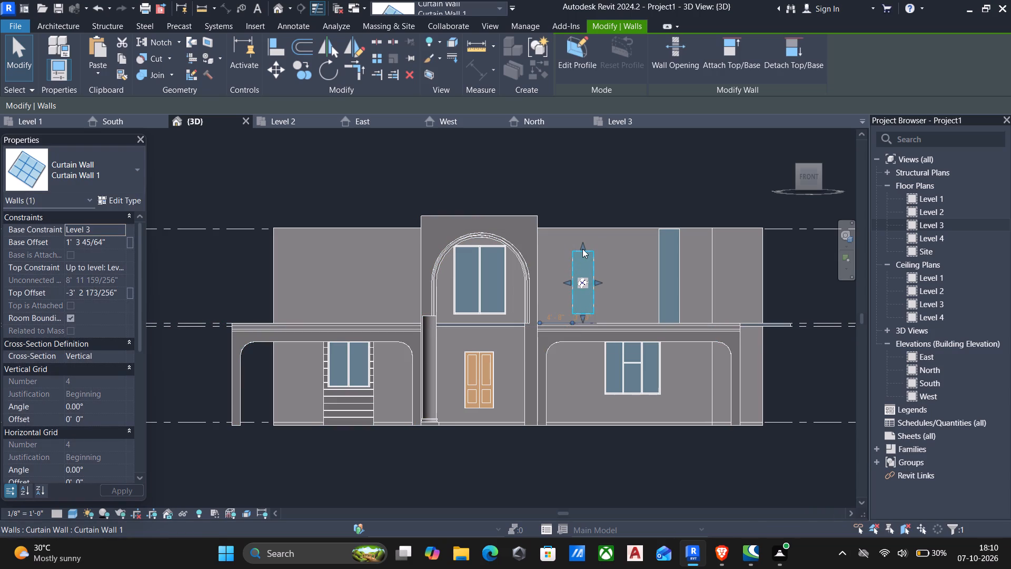
left_click_drag(583, 242, 584, 259)
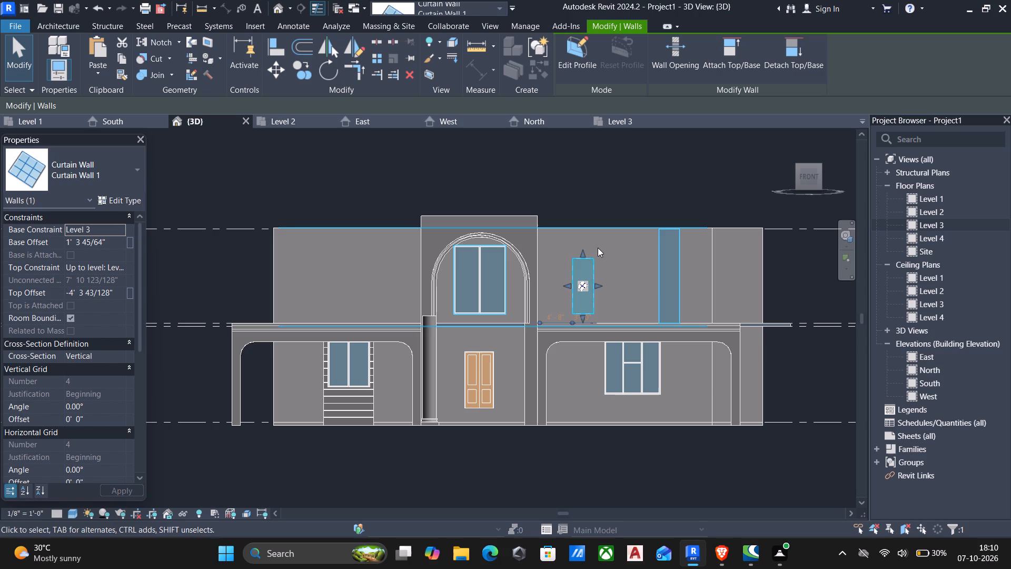
key("Escape")
Align the top and bottom edges of the curtain wall near the east corner with those of the shortened curtain wall.
type("al")
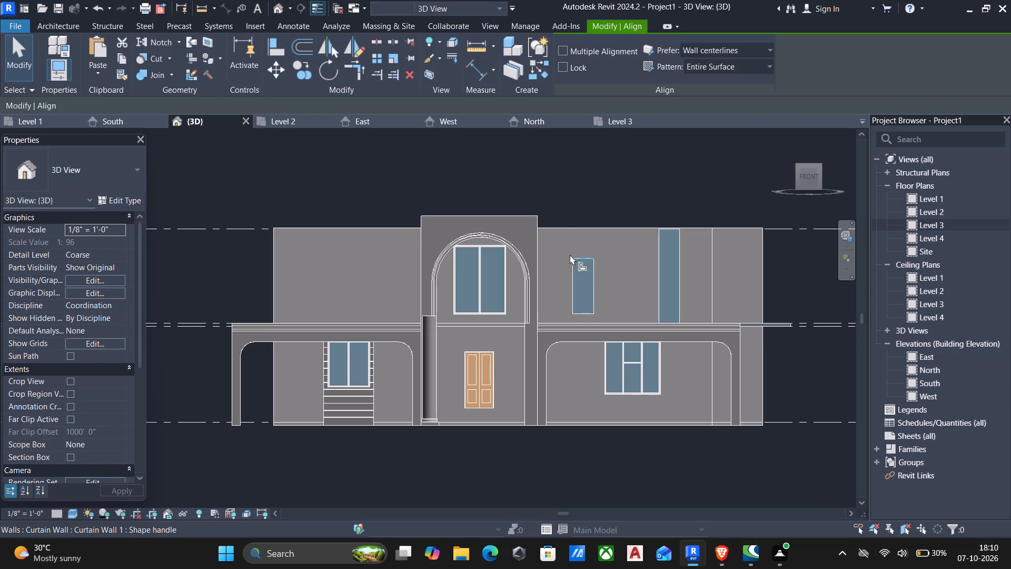
left_click(577, 254)
left_click(660, 225)
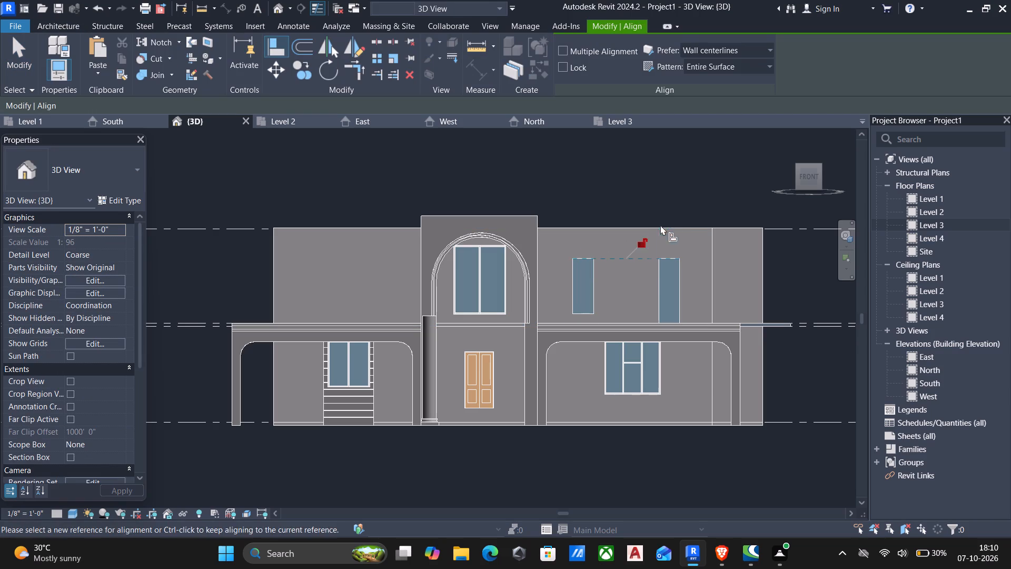
left_click(588, 313)
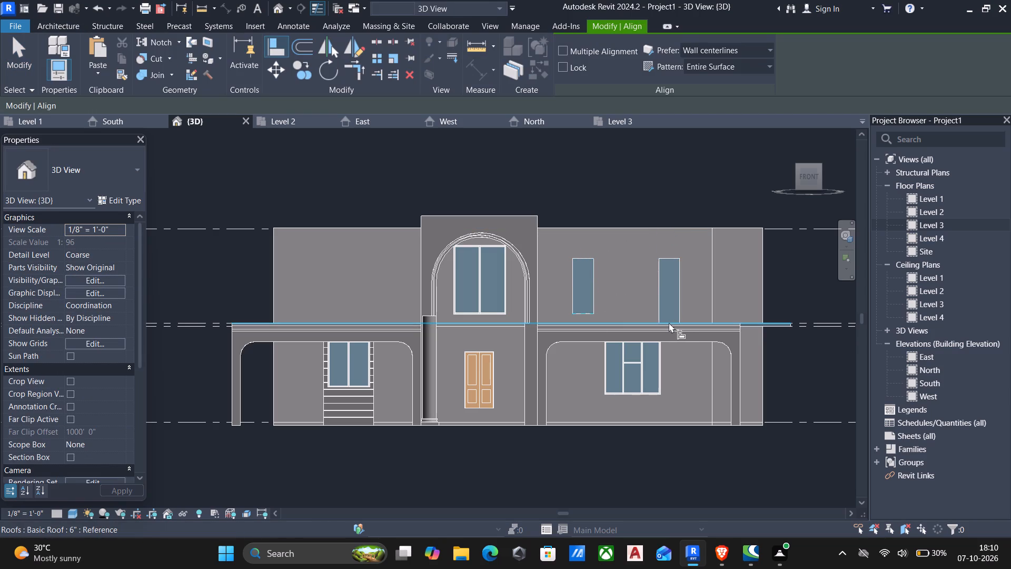
scroll(667, 320, "up", 5)
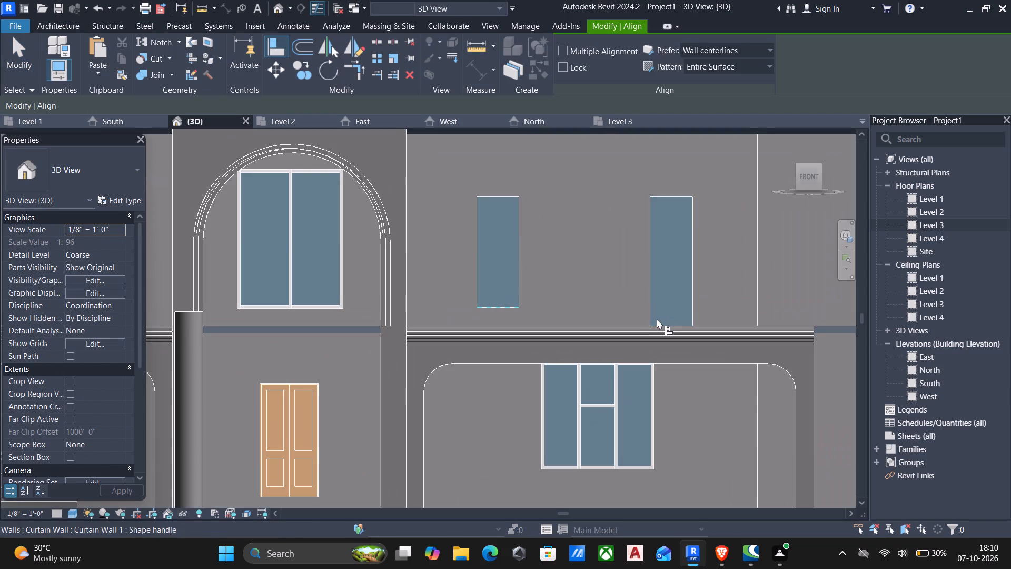
left_click(649, 313)
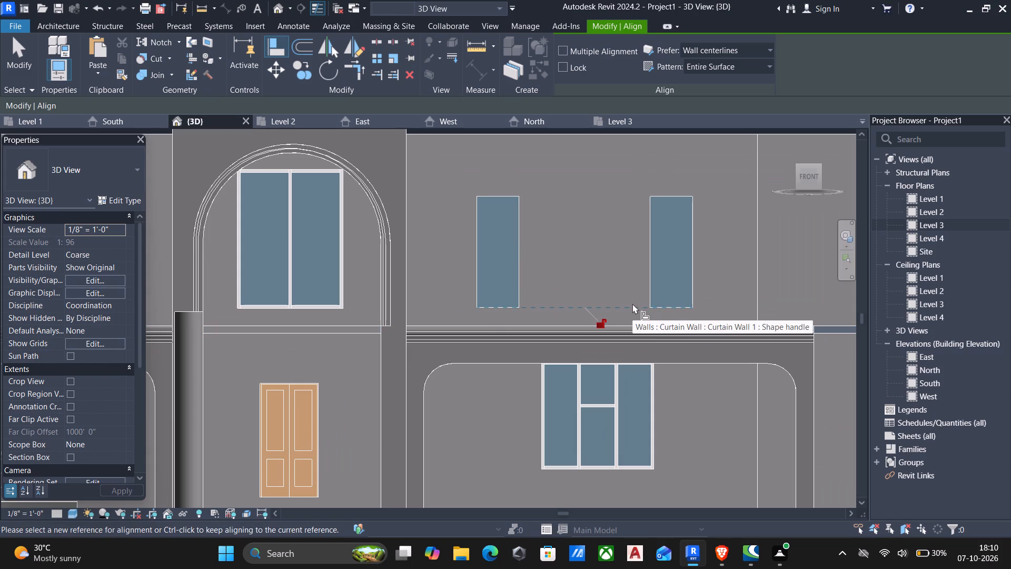
key("Escape")
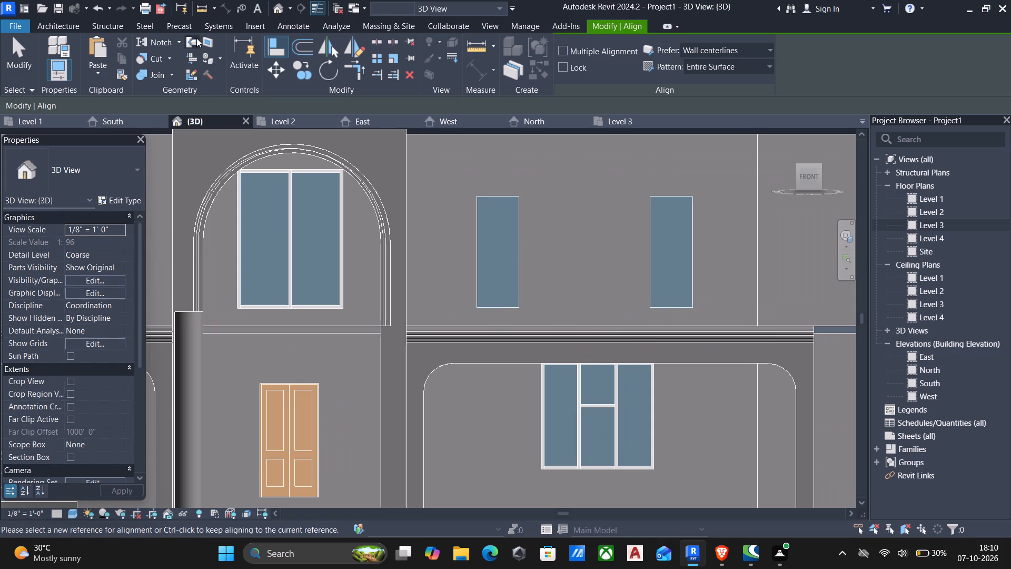
Add a horizontal curtain grid line about 1'-6" below the top of each of the two narrow curtain walls.
left_click(69, 28)
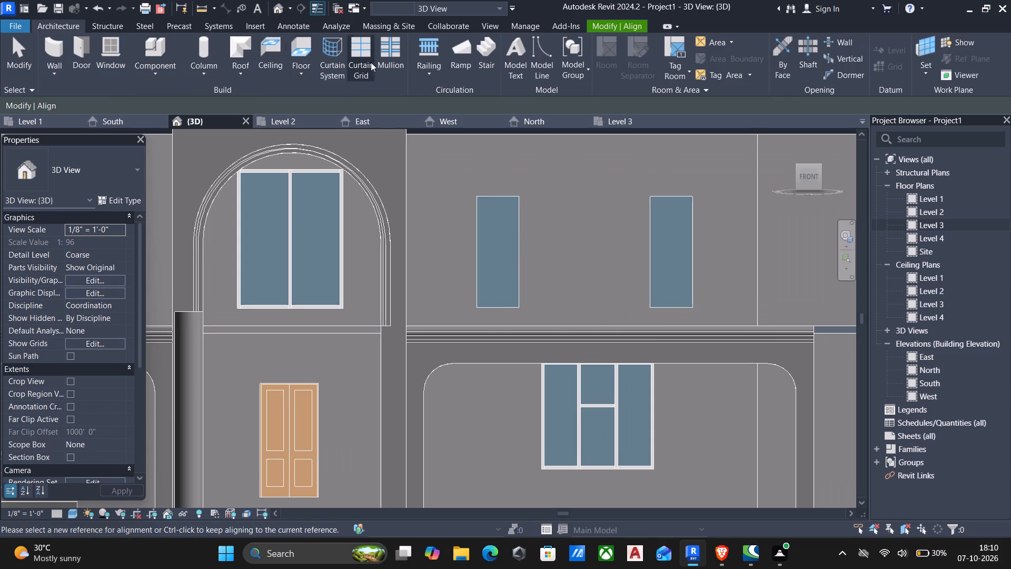
left_click(354, 55)
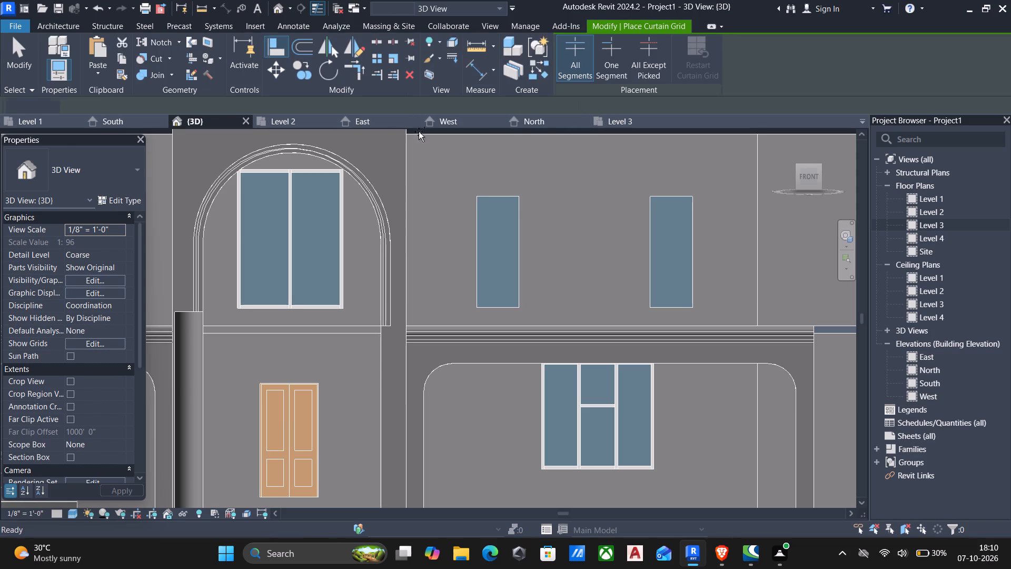
left_click(480, 218)
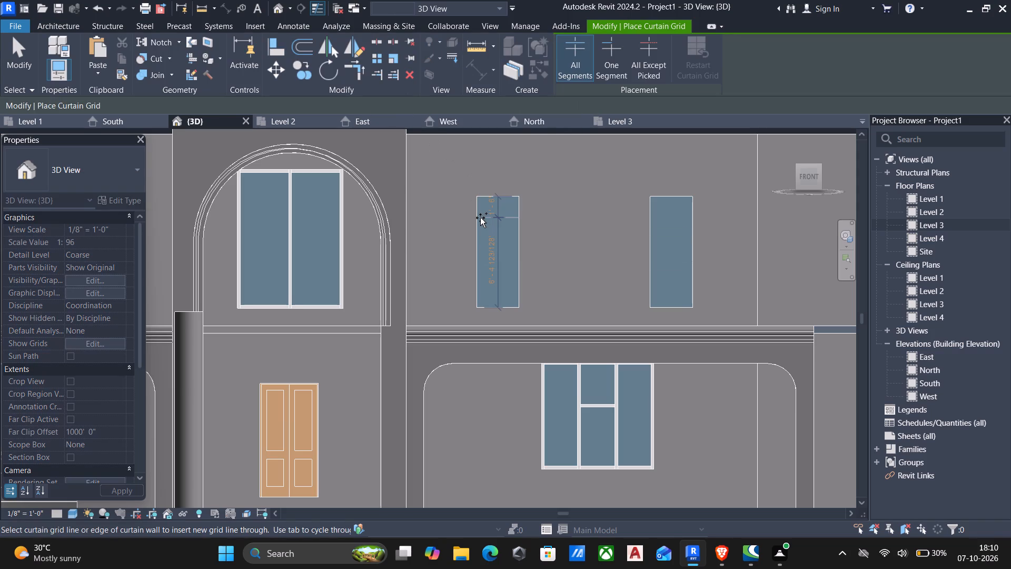
left_click(652, 215)
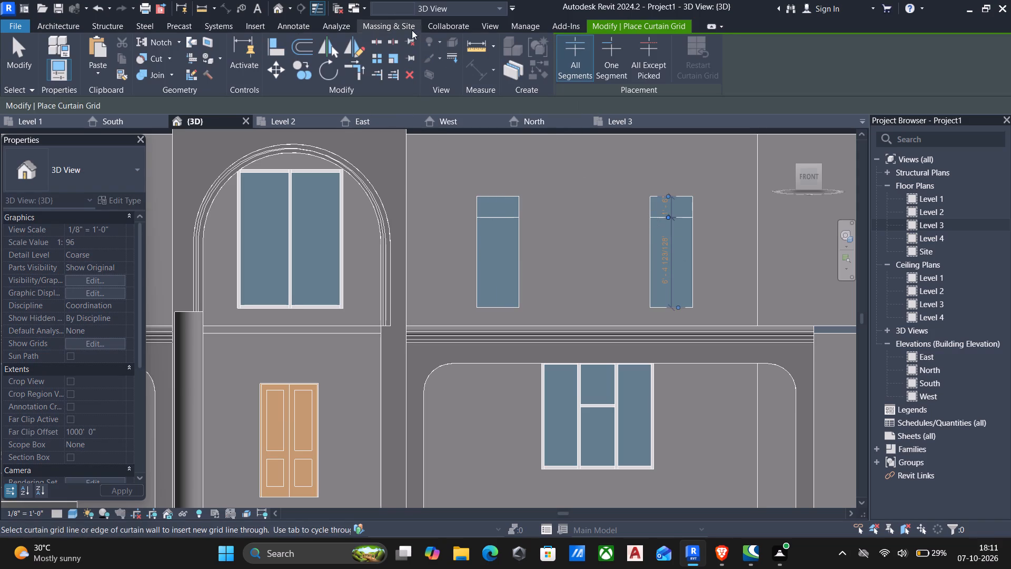
Place 2.5" x 5" rectangular mullions on all grid lines of both narrow curtain walls east of the arch.
left_click(73, 25)
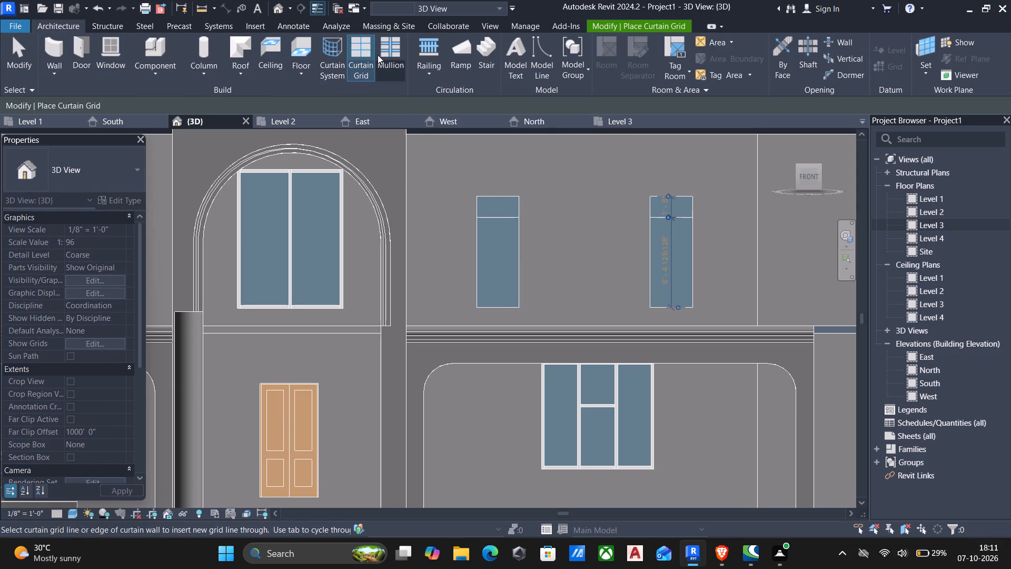
left_click(381, 53)
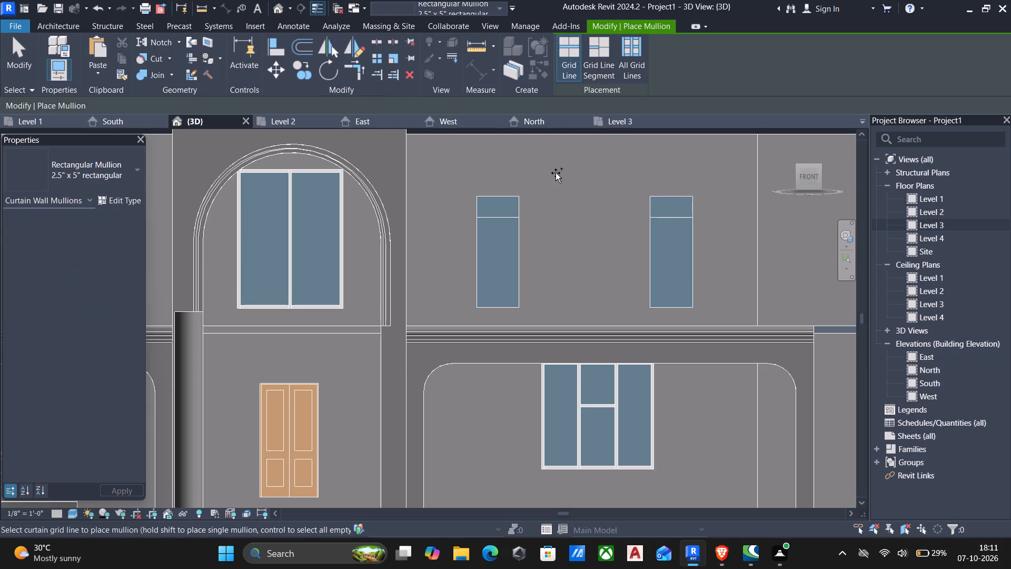
left_click(628, 59)
left_click(495, 218)
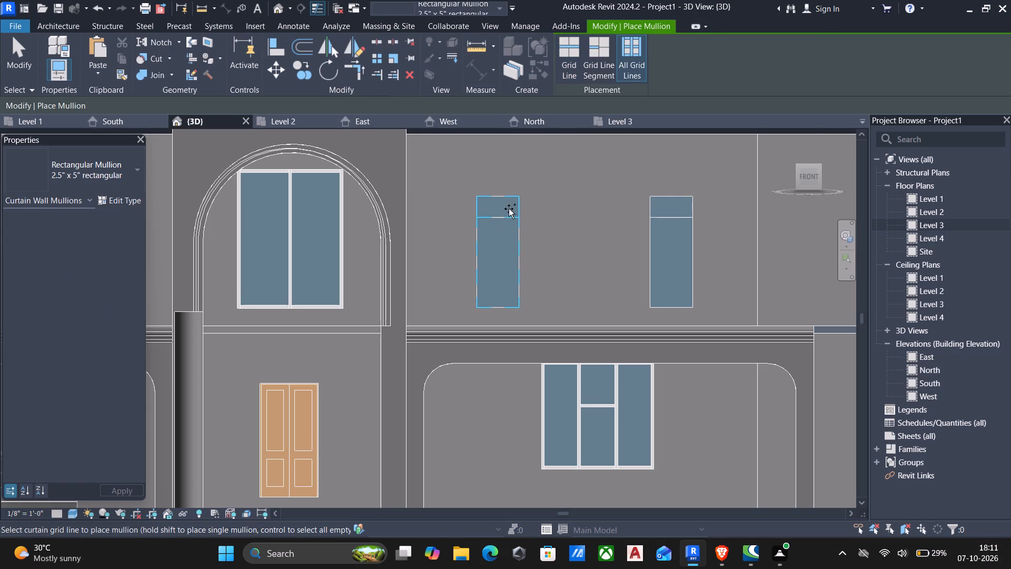
left_click(667, 214)
scroll(572, 224, "down", 5)
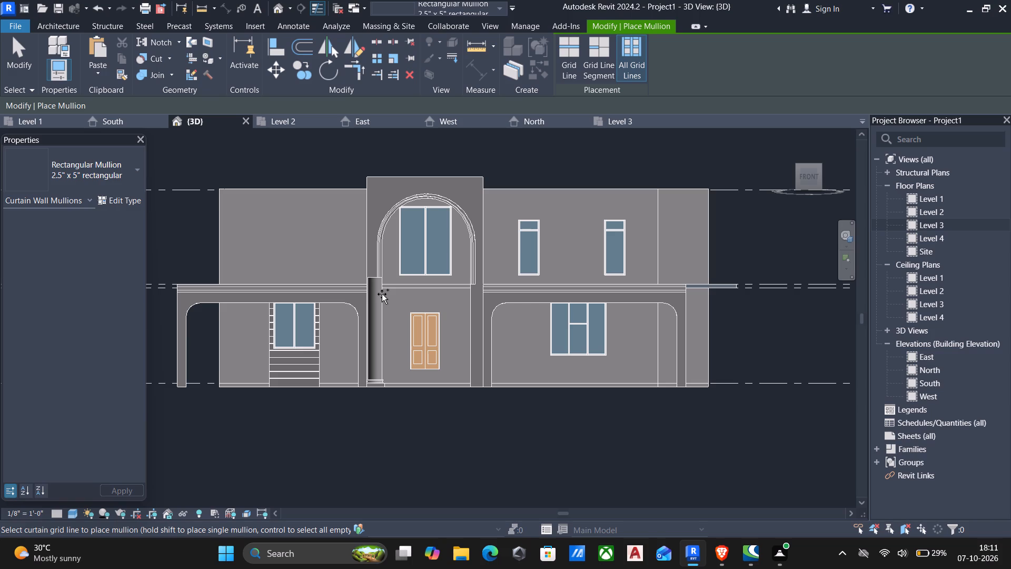
key("Escape")
In the in-place model, copy both ground-floor porch frames and their cornice mouldings, aligned to Level 3.
left_click(176, 303)
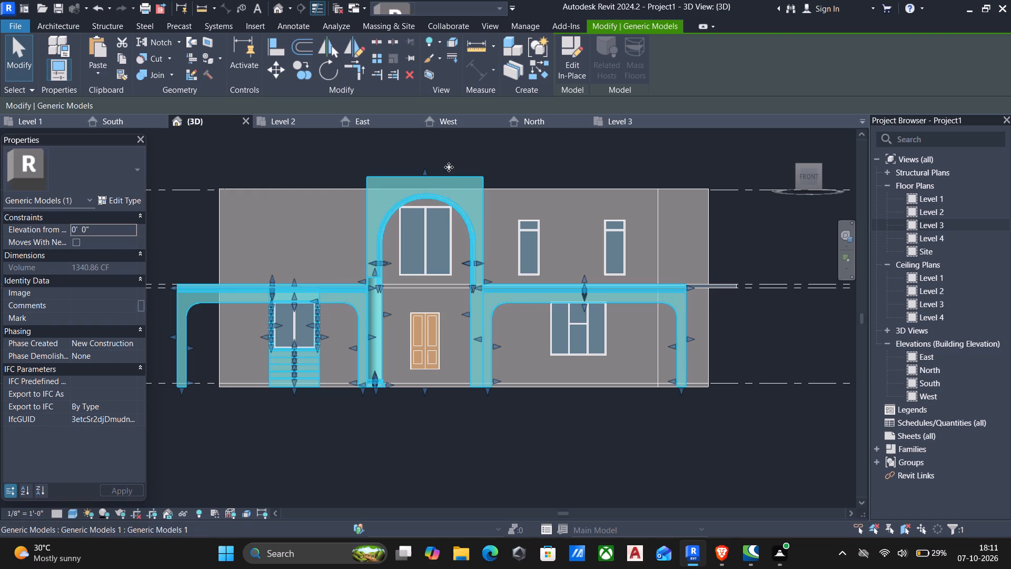
left_click(577, 55)
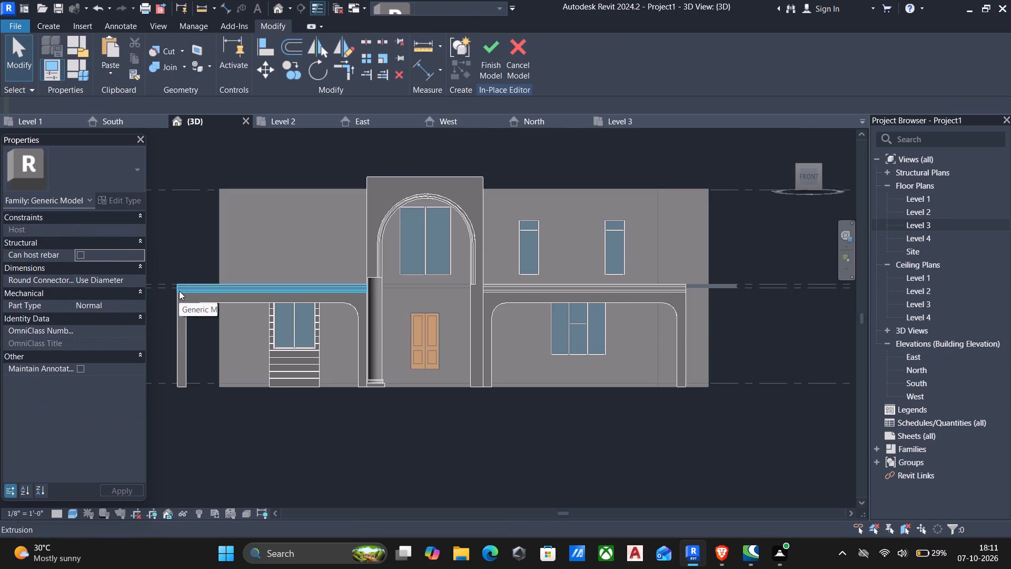
left_click(179, 291)
left_click(184, 320, "ctrl")
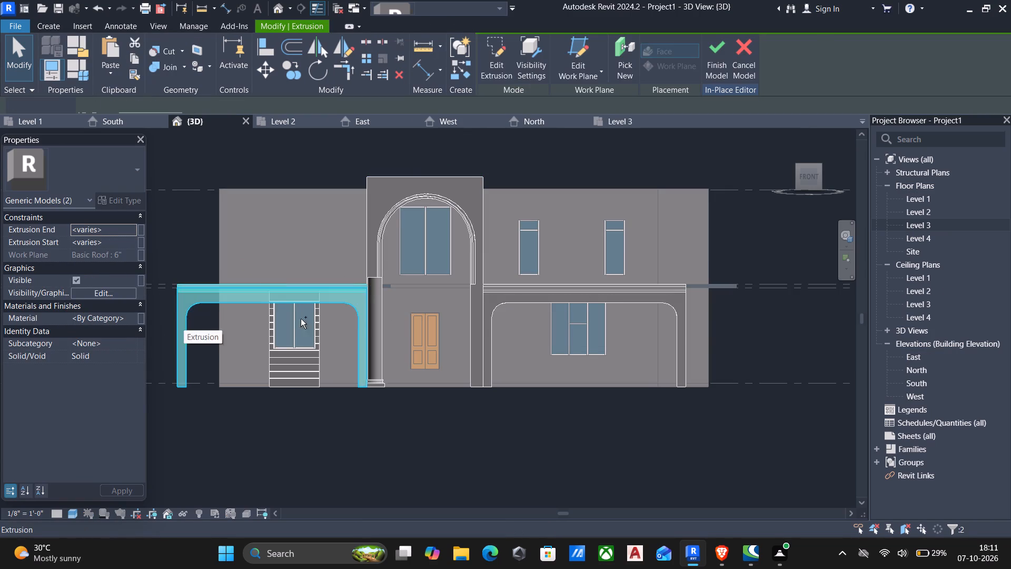
left_click(493, 307, "ctrl")
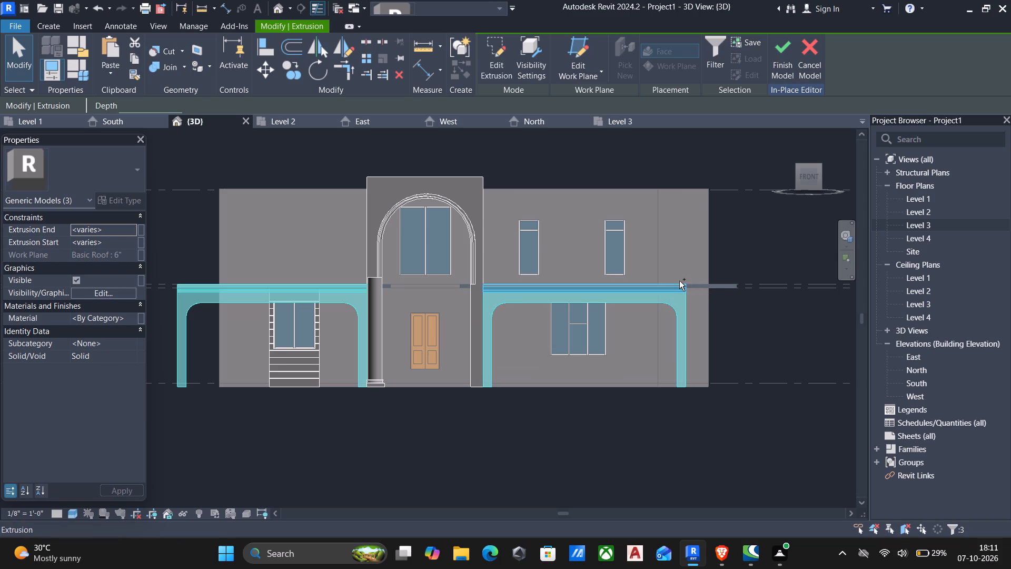
left_click(679, 281, "ctrl")
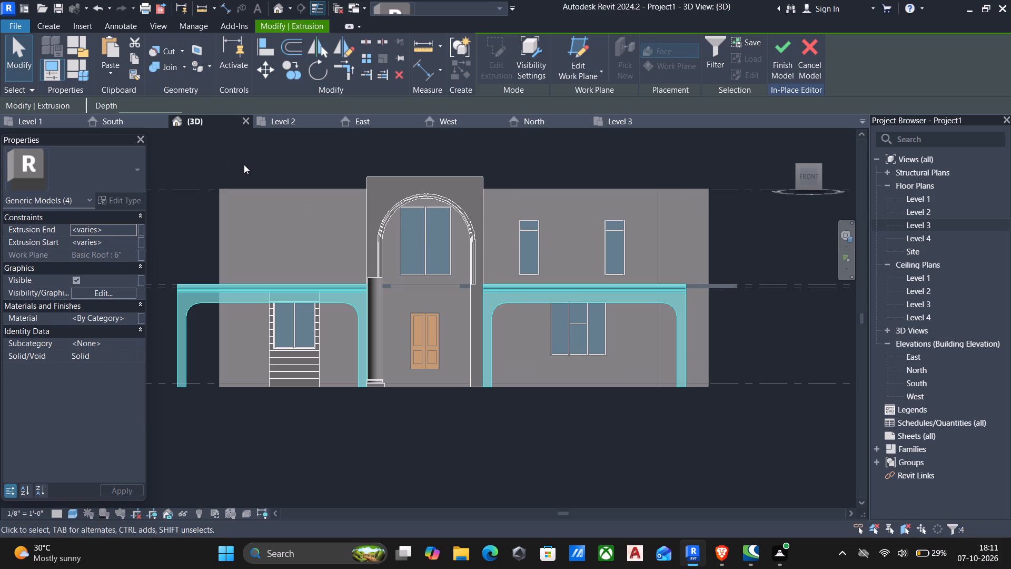
left_click(132, 59)
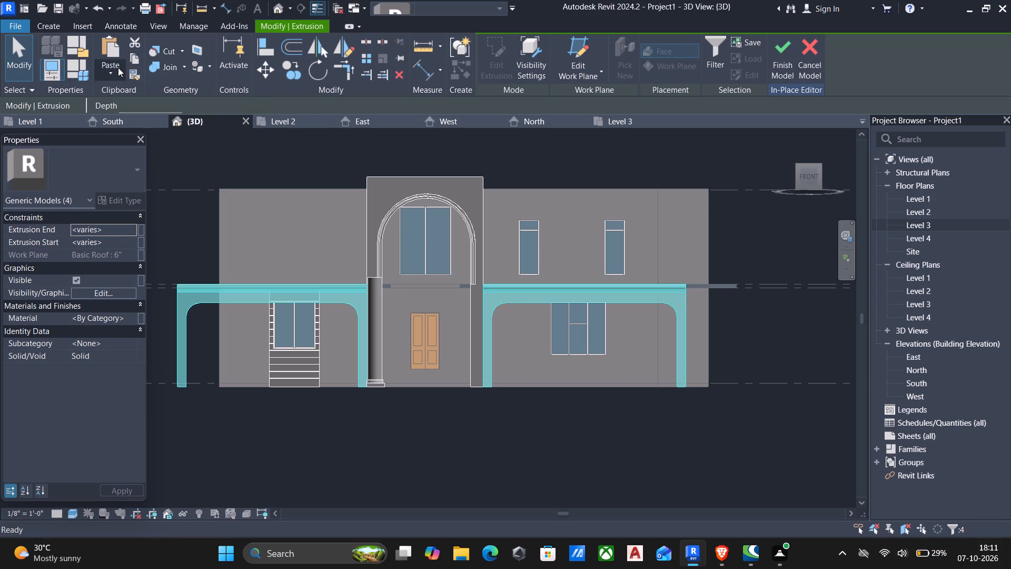
left_click(118, 67)
left_click(133, 122)
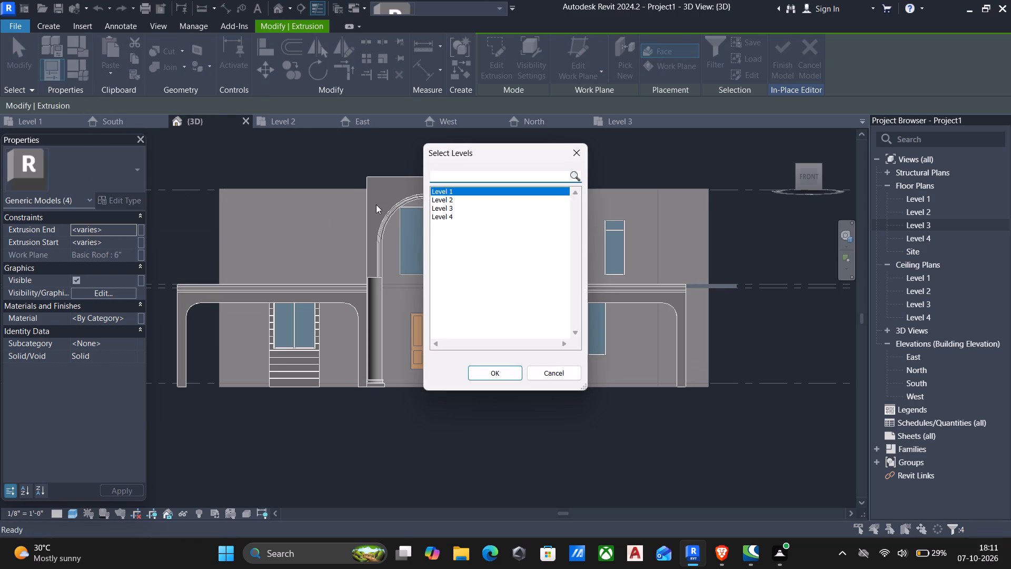
left_click(438, 206)
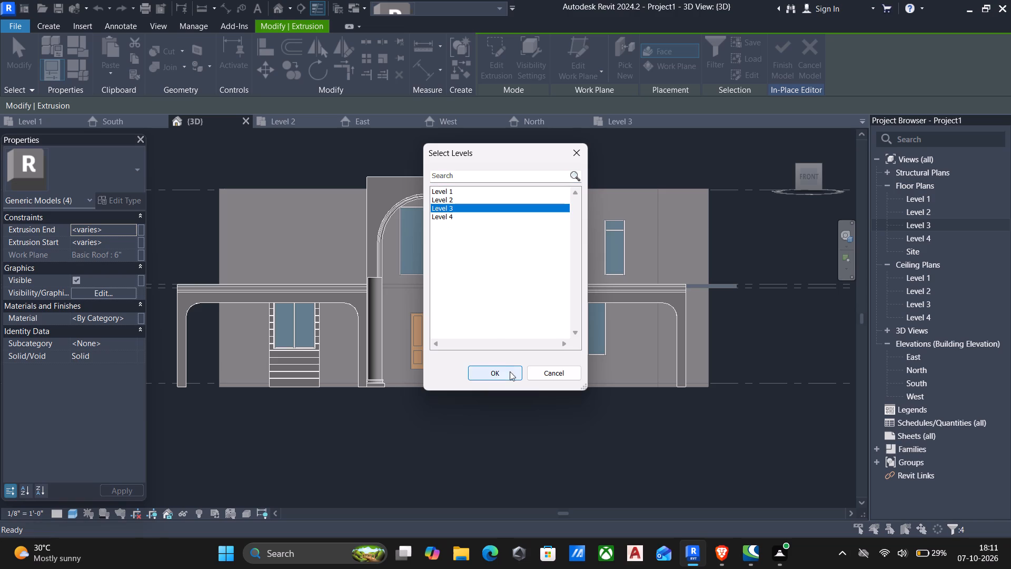
left_click(502, 369)
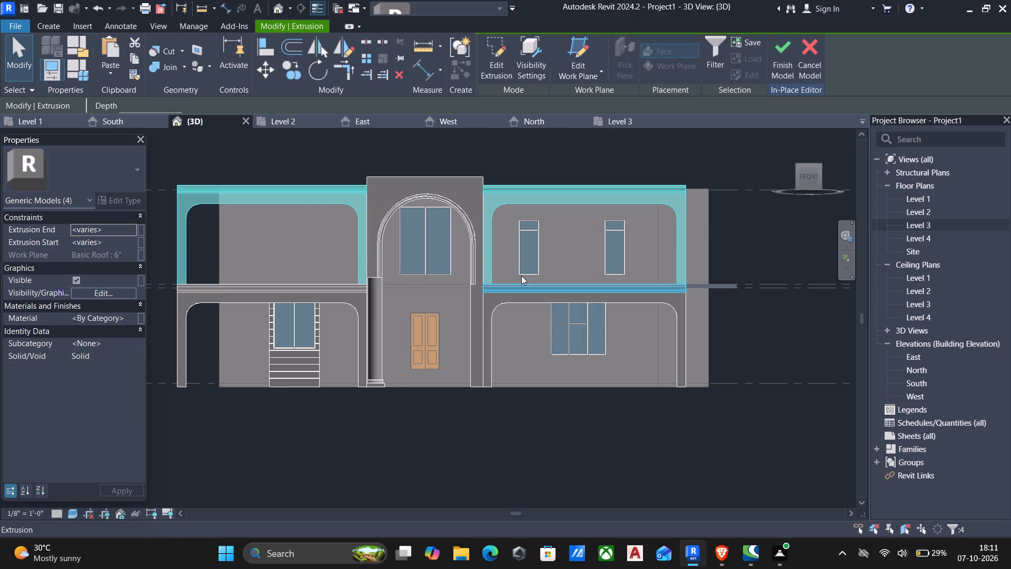
key("Escape")
Examine how the copied upper porch frames meet the floor slab, column and lower frames from the front and side.
scroll(514, 280, "down", 3)
middle_click_drag(513, 285, 581, 460, "shift")
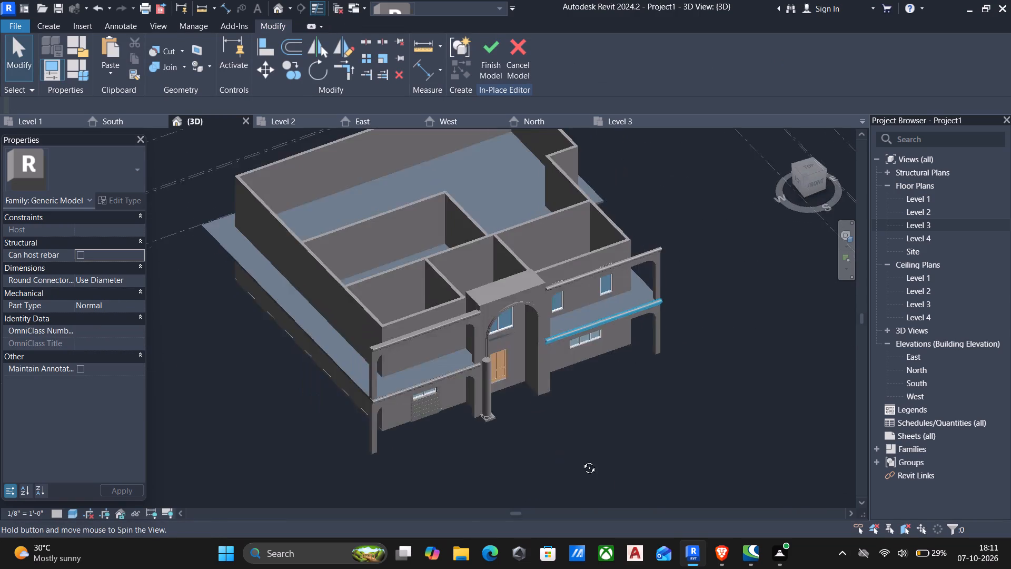
middle_click_drag(581, 460, 625, 467, "shift")
scroll(634, 400, "up", 4)
scroll(462, 342, "up", 9)
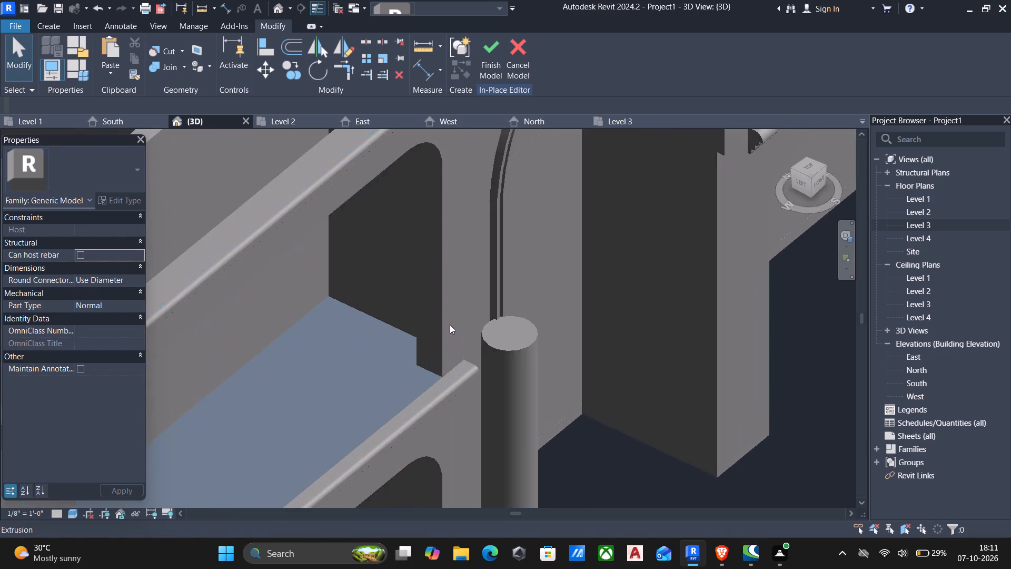
scroll(449, 323, "down", 5)
middle_click_drag(455, 331, 526, 300)
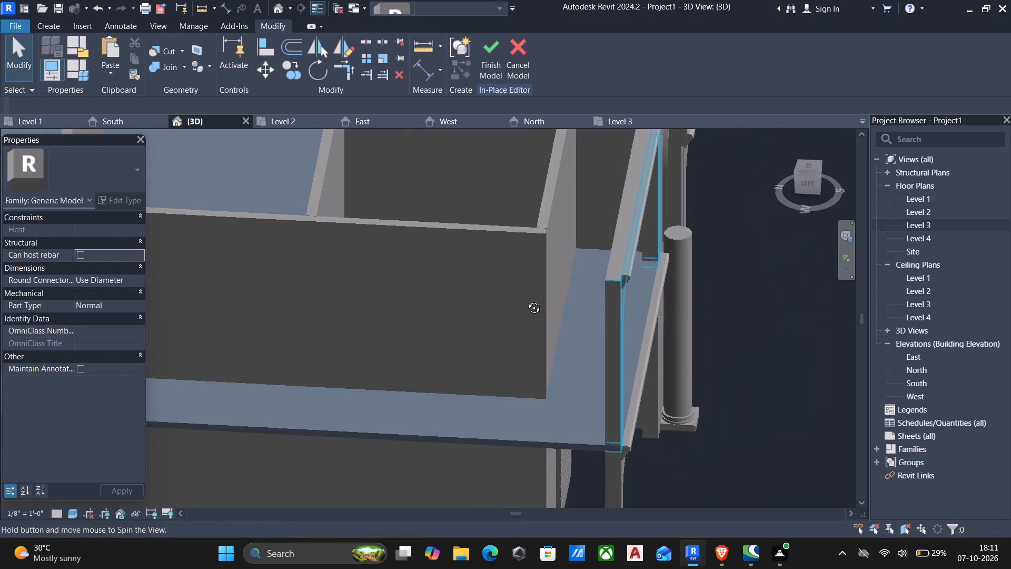
middle_click_drag(526, 300, 534, 243)
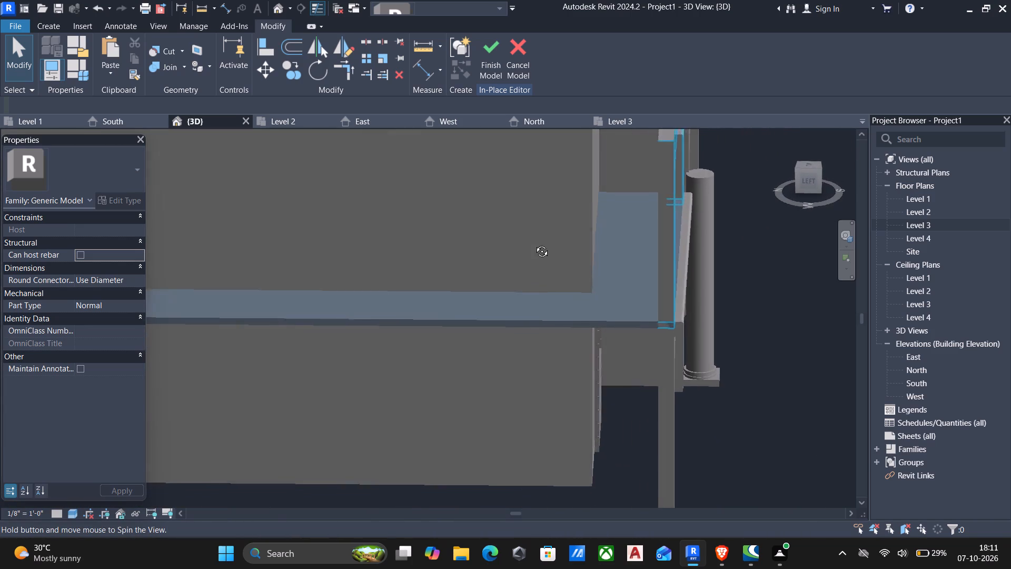
middle_click_drag(534, 243, 469, 212)
scroll(447, 227, "up", 5)
scroll(437, 239, "down", 5)
middle_click_drag(466, 261, 377, 259, "shift")
scroll(375, 259, "up", 1)
scroll(400, 253, "down", 2)
Copy the ground-floor window's surround extrusion beside the arched entrance, aligned to Level 3, and finish the in-place model.
middle_click_drag(410, 258, 641, 308)
middle_click_drag(474, 307, 552, 340)
scroll(529, 351, "up", 1)
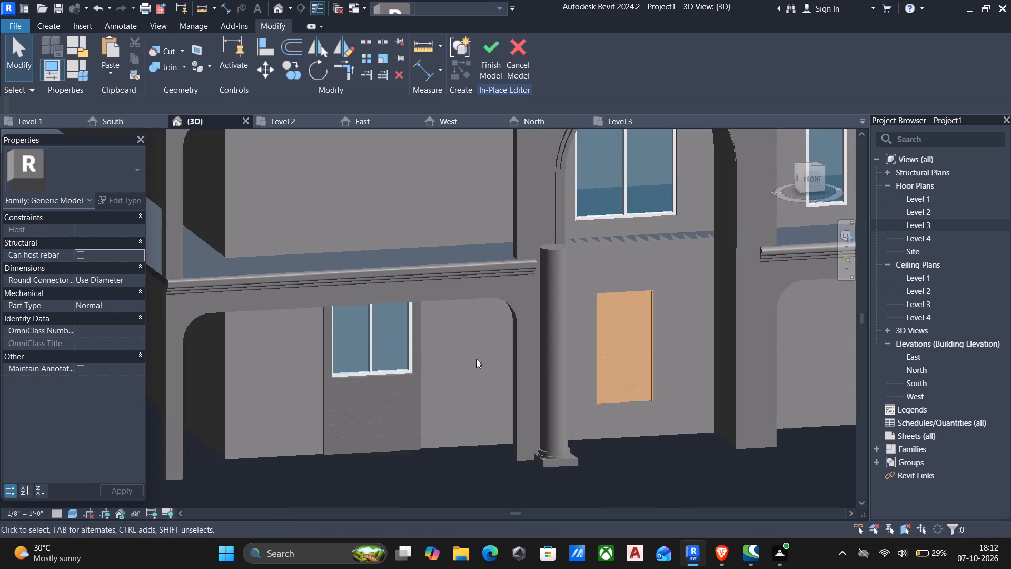
left_click(381, 376)
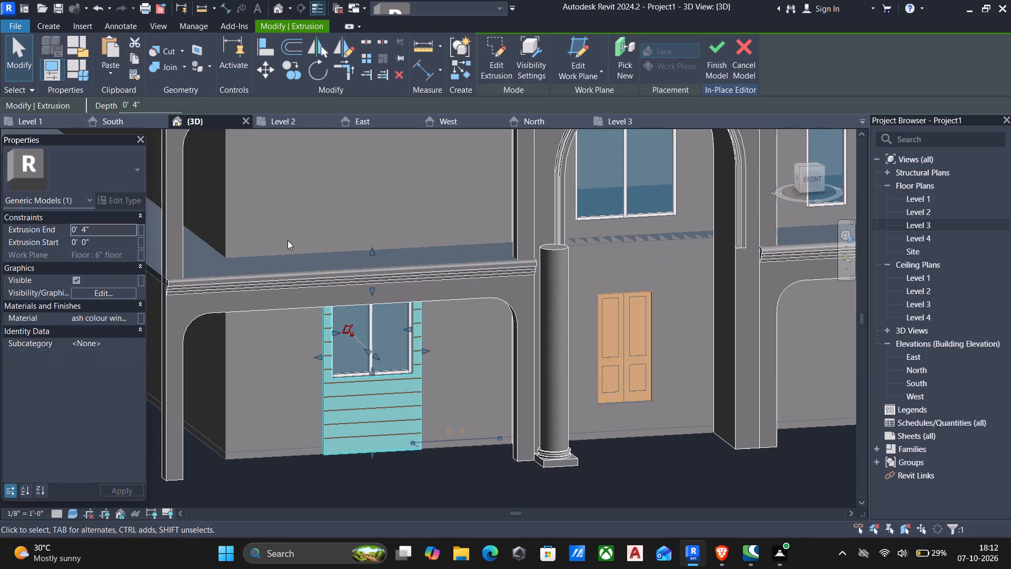
left_click(135, 57)
left_click(111, 77)
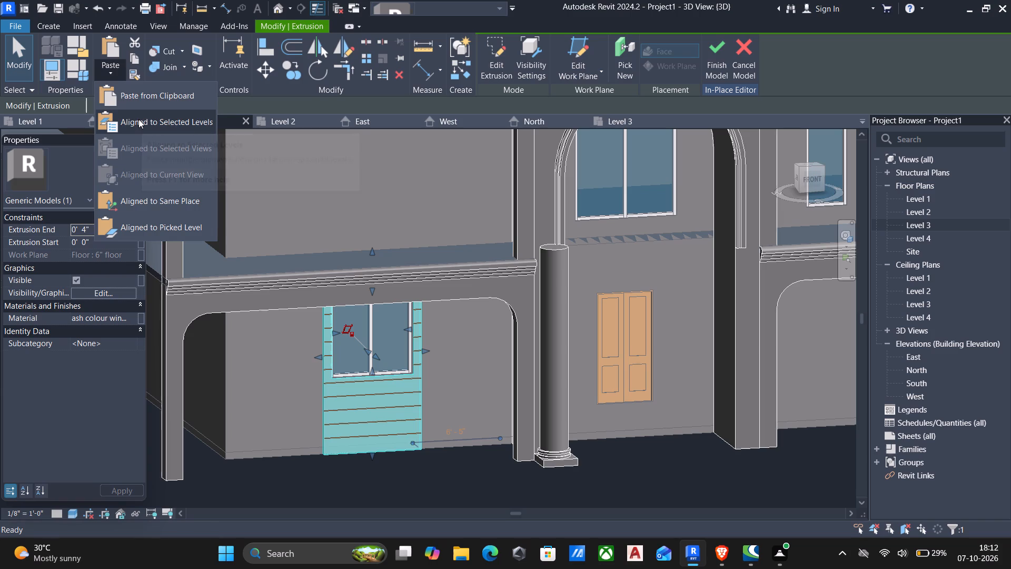
left_click(138, 119)
left_click(434, 207)
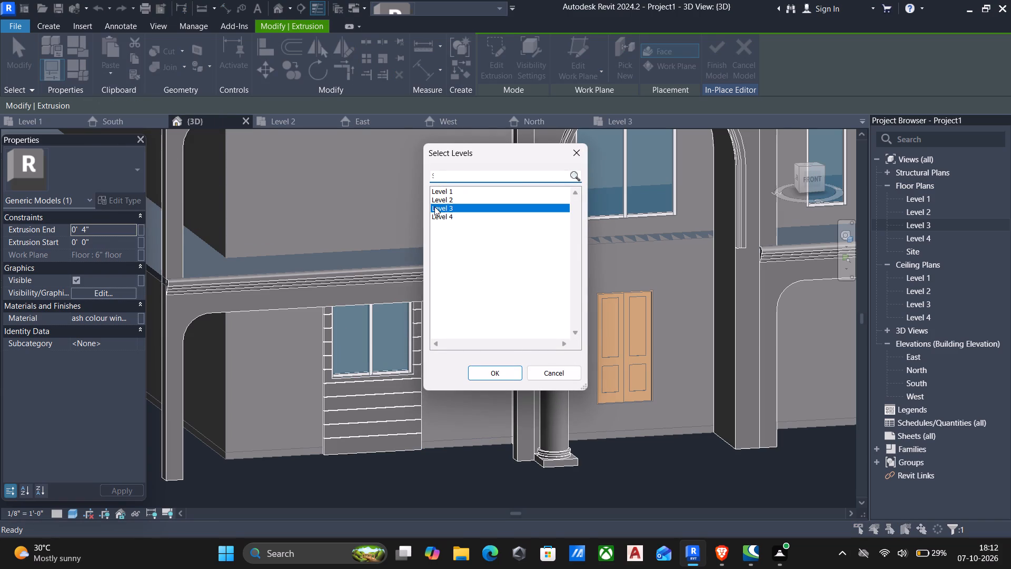
left_click(502, 372)
scroll(492, 292, "down", 4)
middle_click_drag(490, 294, 478, 369)
scroll(370, 253, "up", 4)
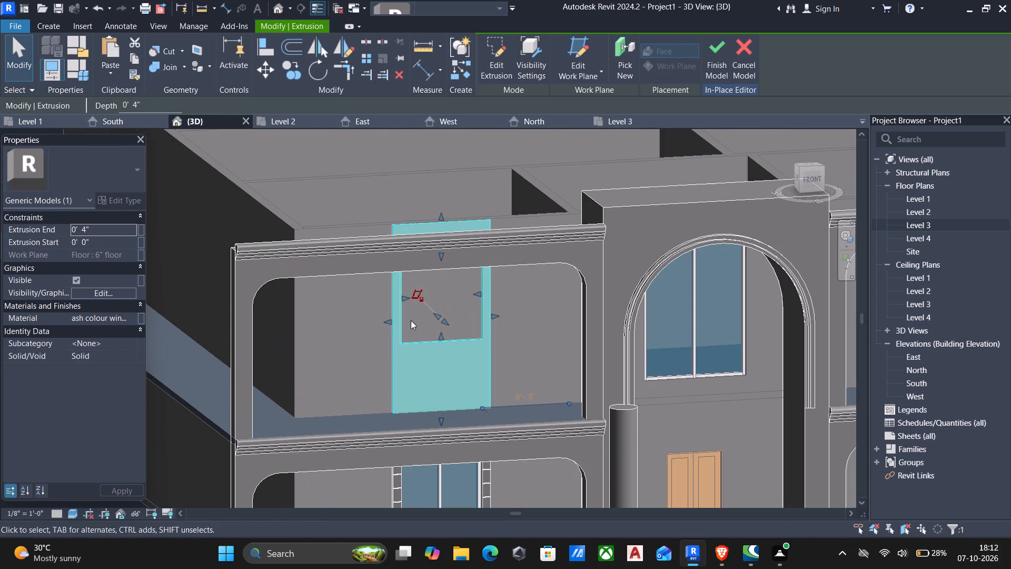
key("Escape")
left_click(438, 337)
left_click(716, 64)
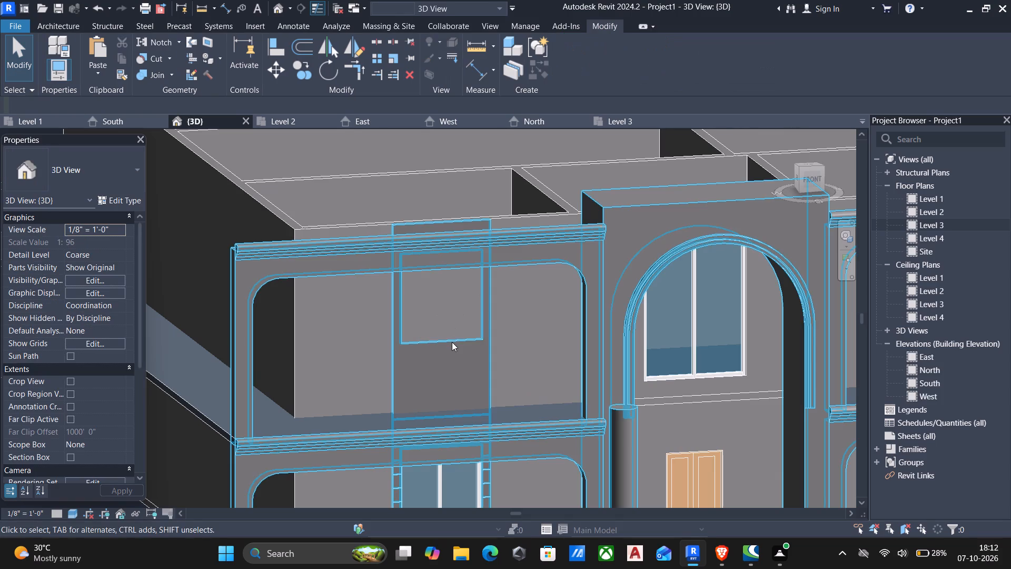
Reopen the in-place model and delete the inner window-opening rectangle from the copied upper surround's sketch, leaving a solid panel.
left_click(451, 338)
left_click(575, 64)
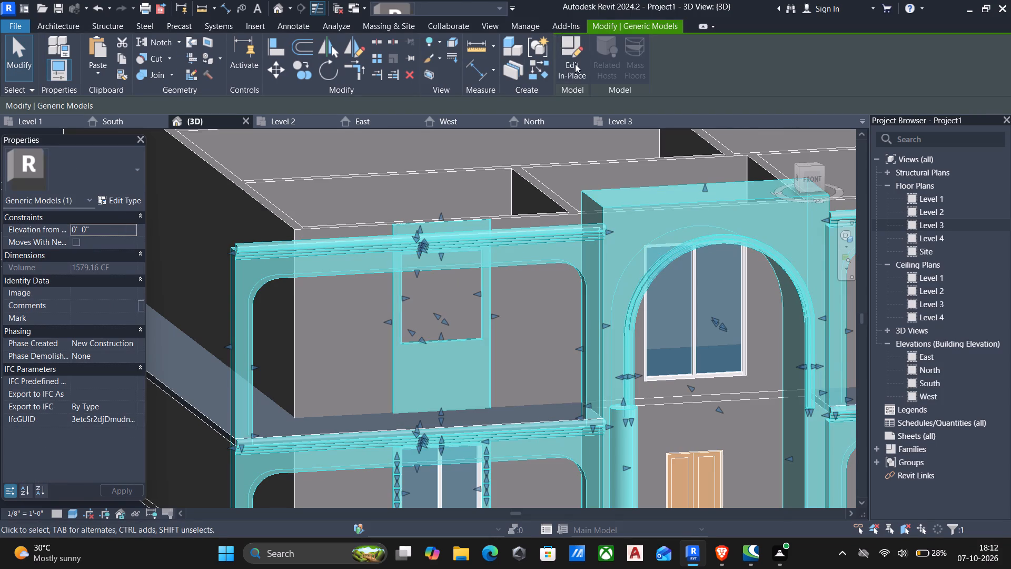
left_click(437, 340)
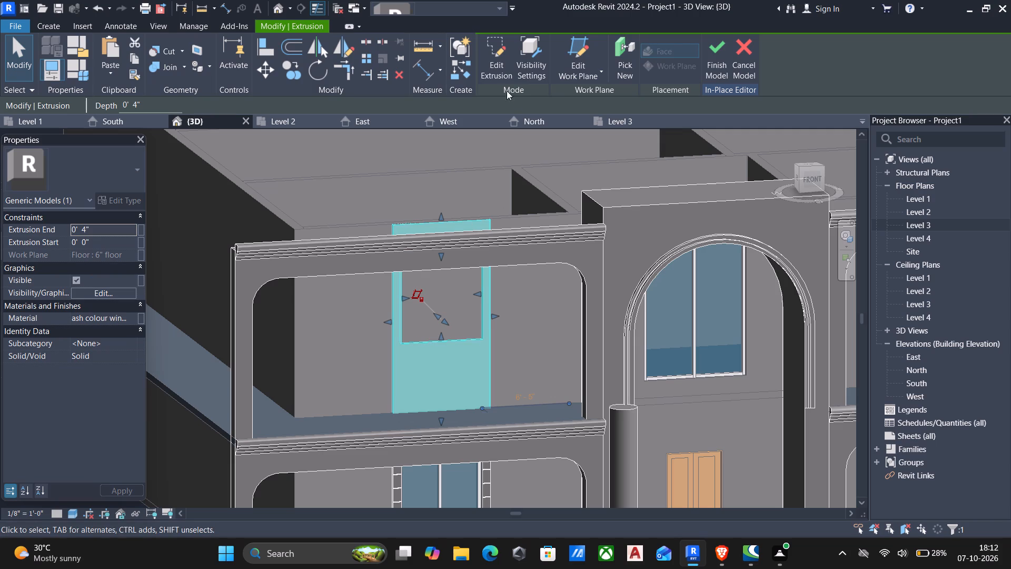
left_click(491, 62)
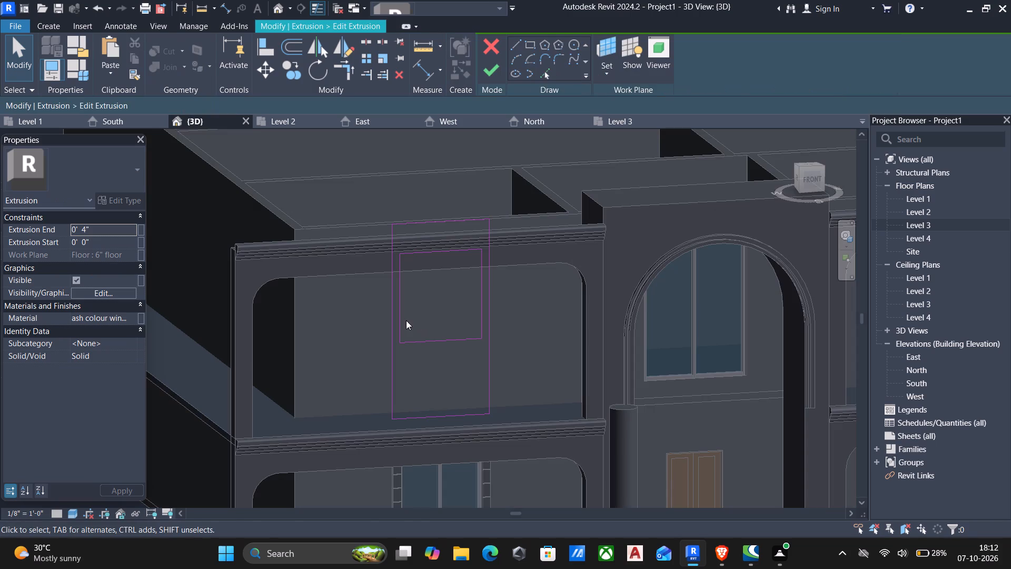
left_click_drag(455, 370, 425, 297)
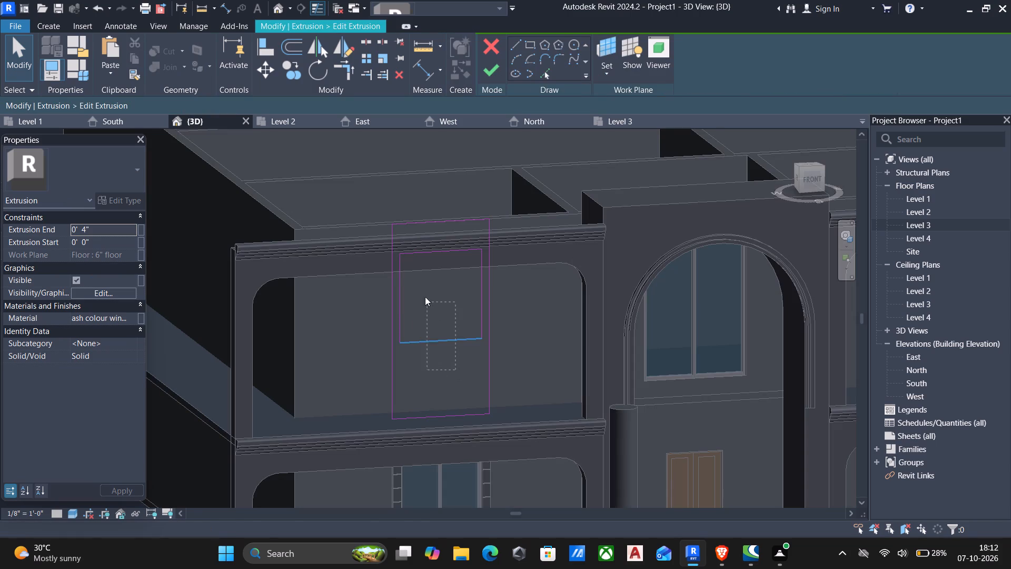
left_click_drag(425, 297, 410, 246)
key("Delete")
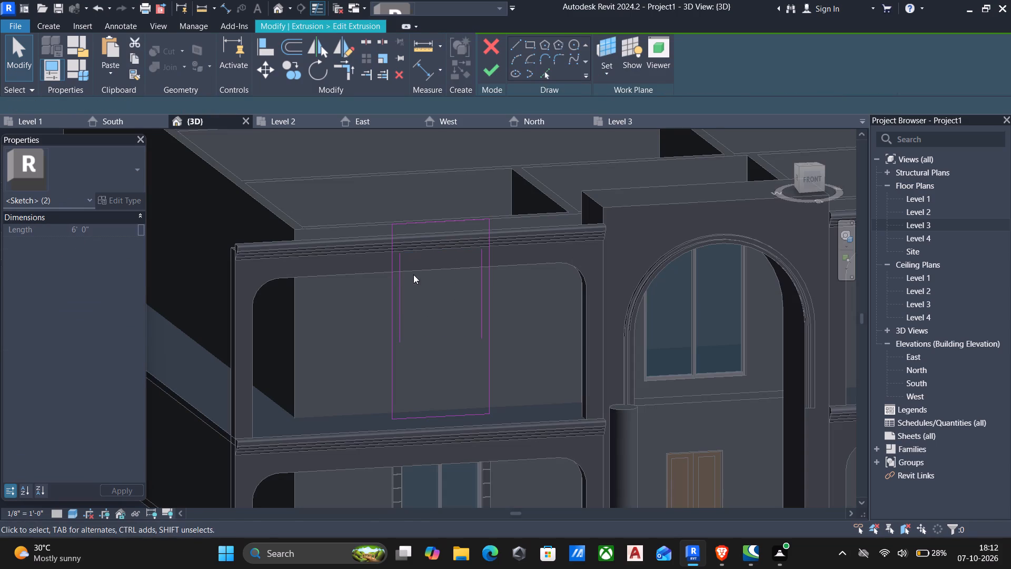
left_click(404, 294)
key("Delete")
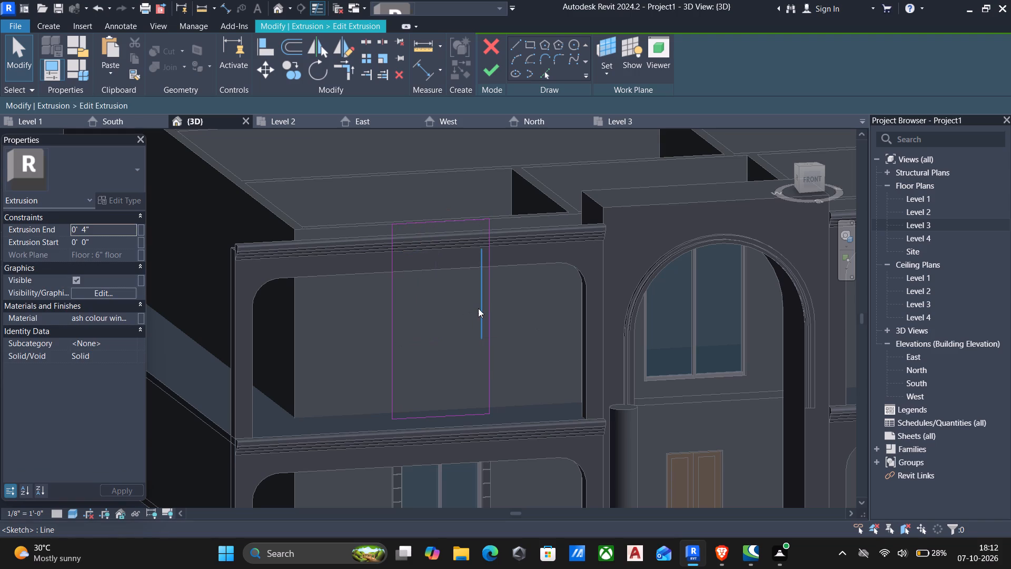
left_click(478, 308)
key("Delete")
left_click(488, 72)
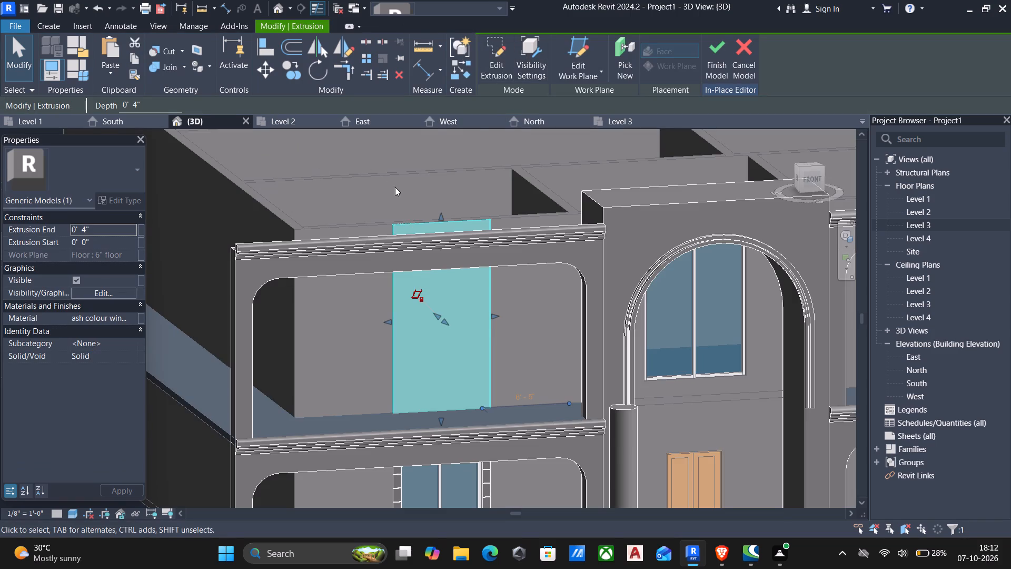
key("Escape")
Start a void extrusion in the in-place model and set its work plane to the copied upper panel's front face.
scroll(496, 263, "down", 4)
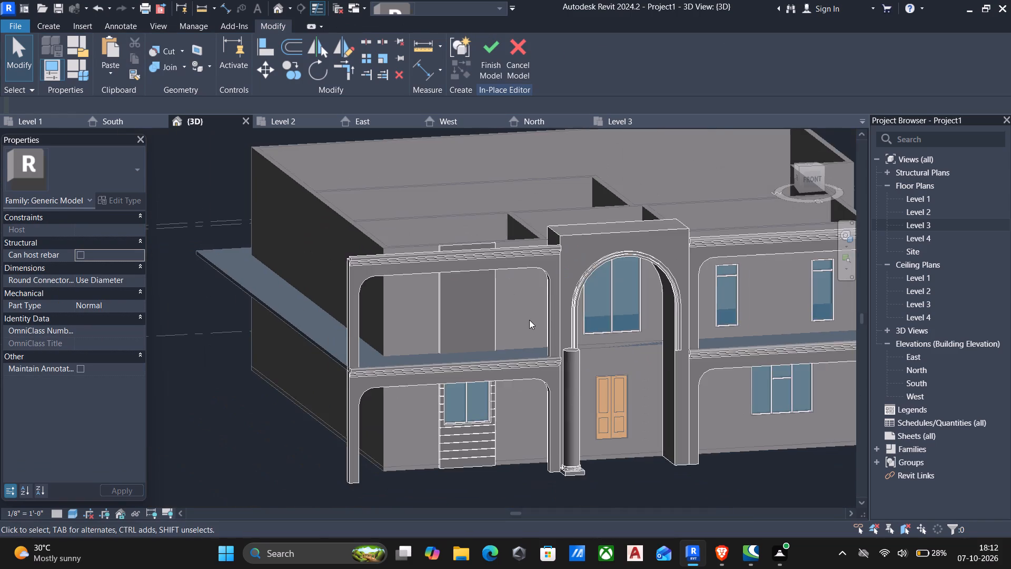
middle_click_drag(529, 320, 469, 338, "shift")
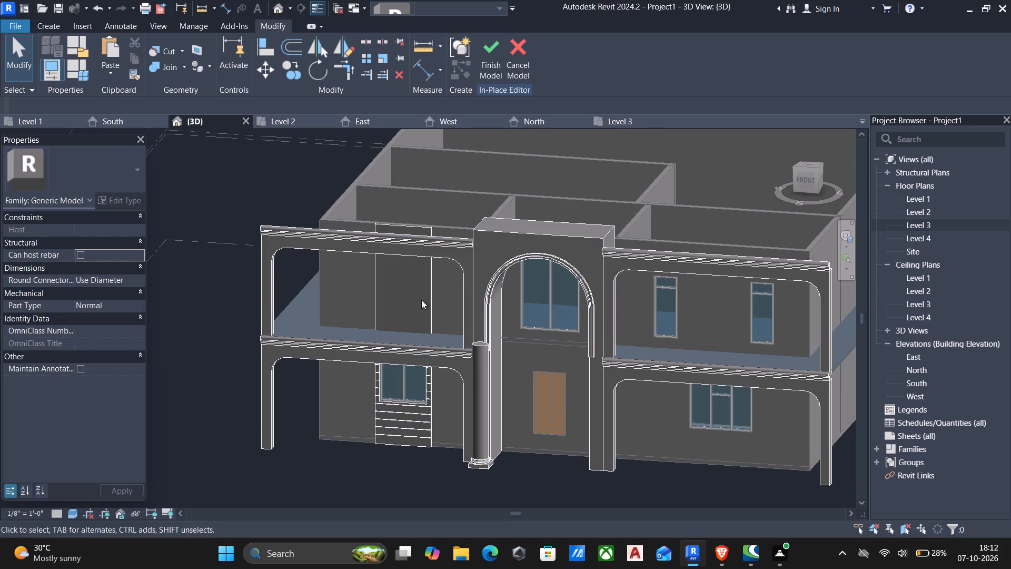
scroll(397, 308, "up", 3)
scroll(415, 454, "down", 2)
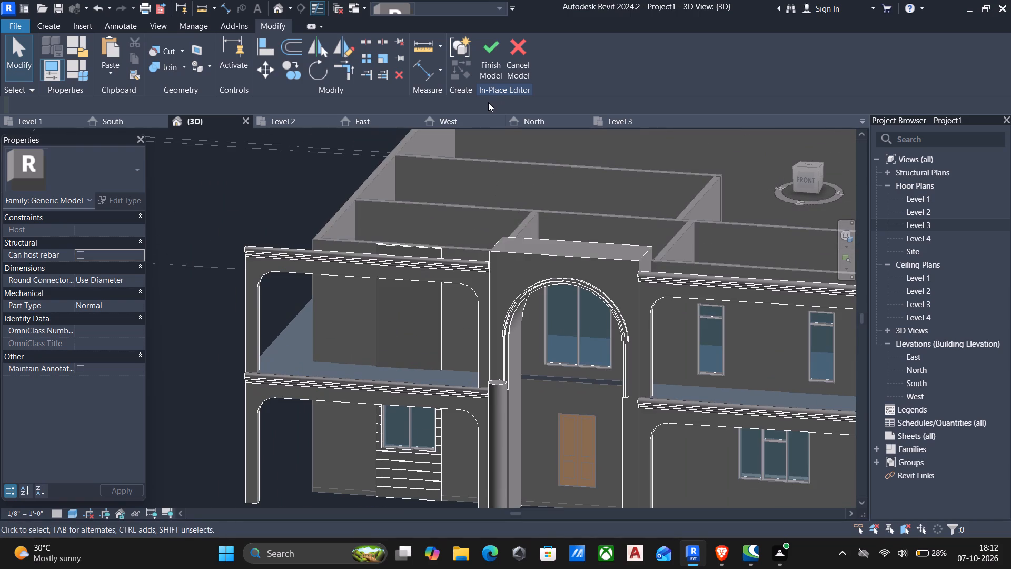
left_click(51, 20)
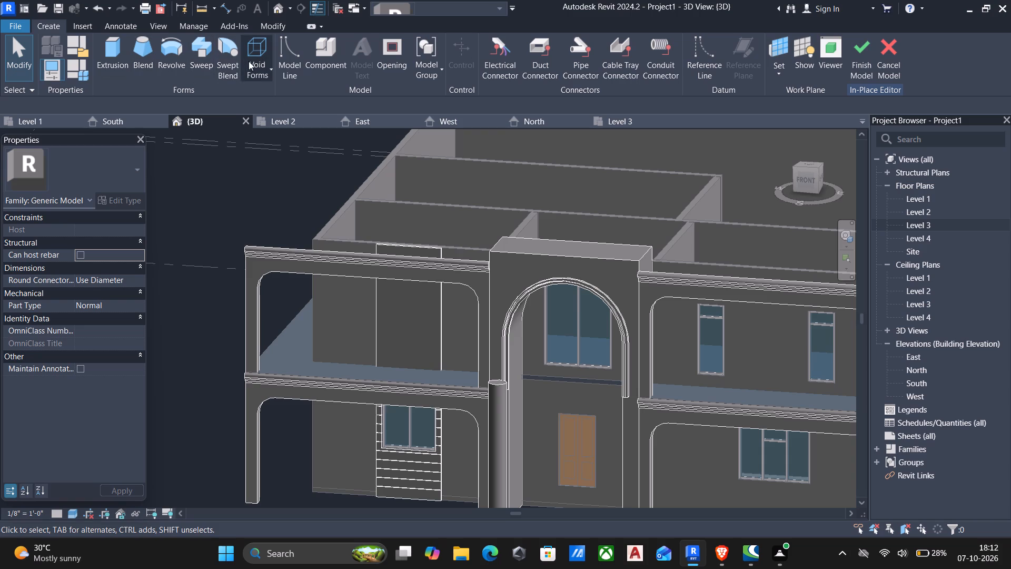
left_click(260, 65)
left_click(270, 92)
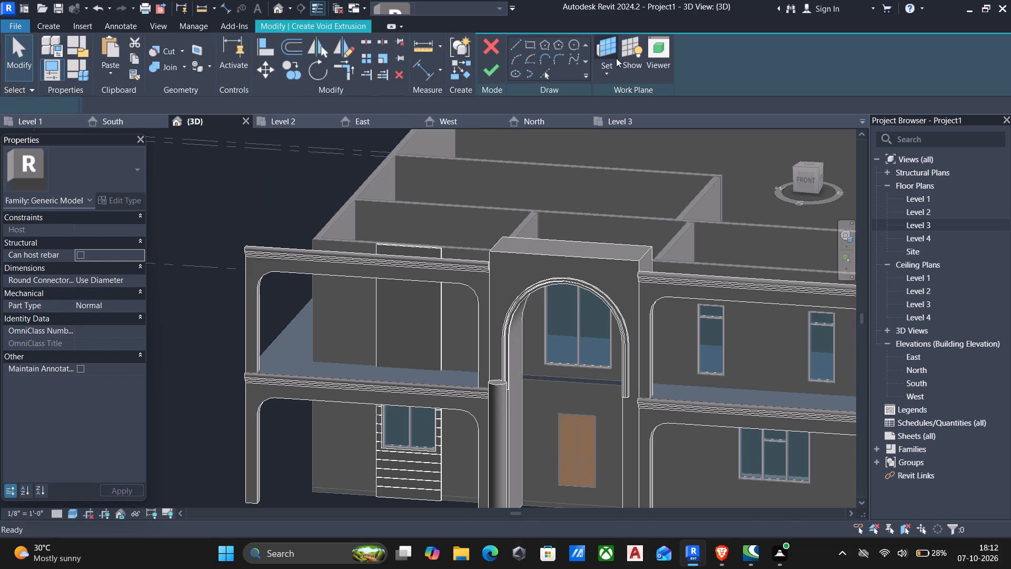
left_click(601, 72)
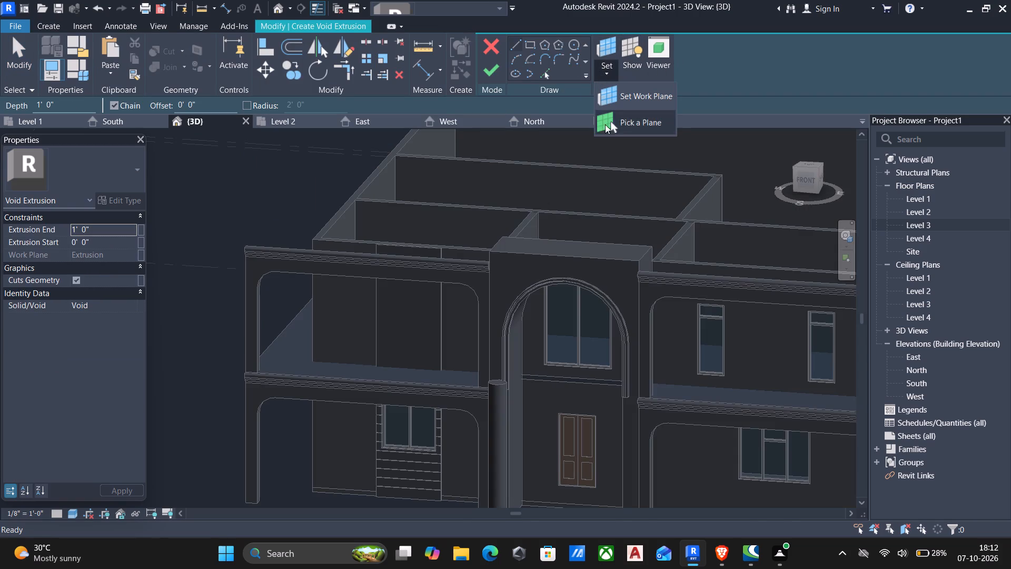
left_click(625, 125)
left_click(440, 332)
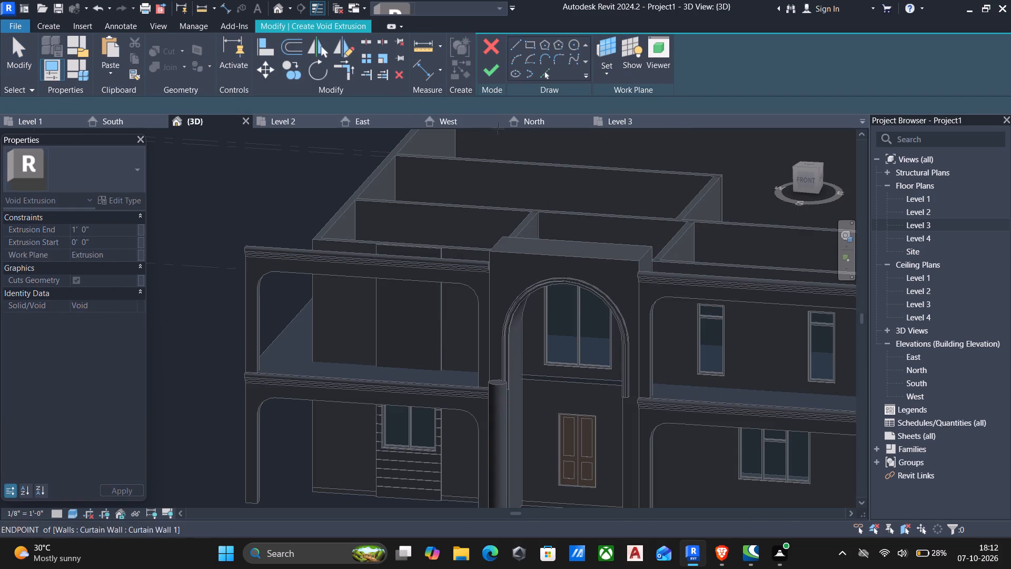
Sketch a thin horizontal rectangle across the upper panel's full 7'-2" width near its base, about 2" high.
left_click(524, 44)
scroll(393, 360, "up", 2)
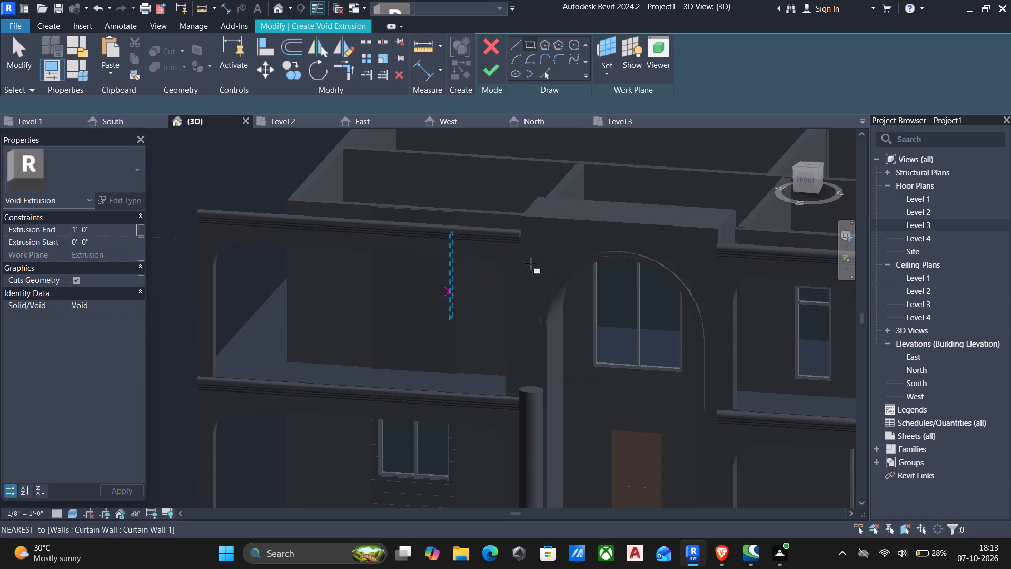
left_click(801, 182)
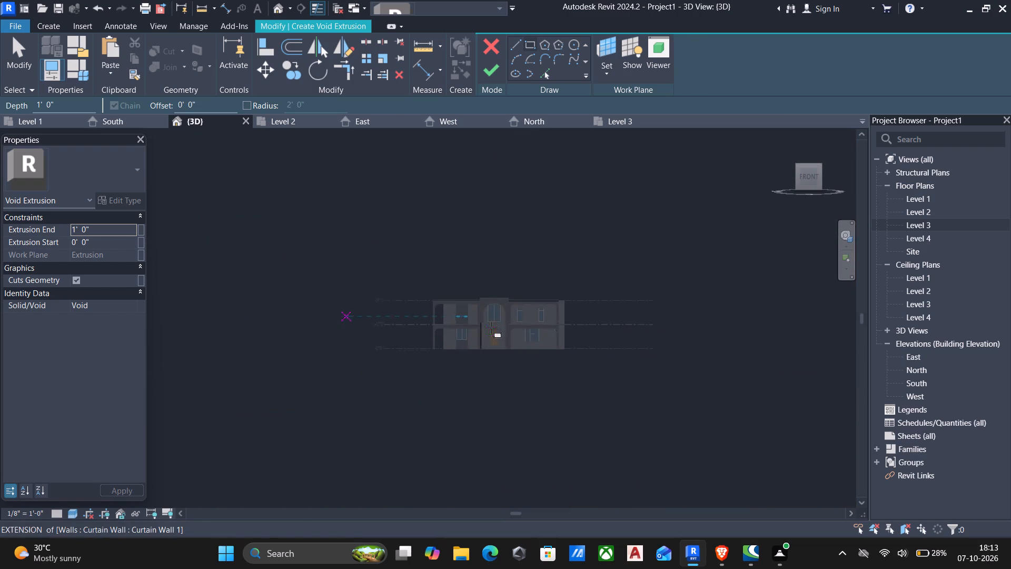
scroll(385, 340, "up", 9)
scroll(366, 261, "up", 5)
scroll(342, 316, "up", 3)
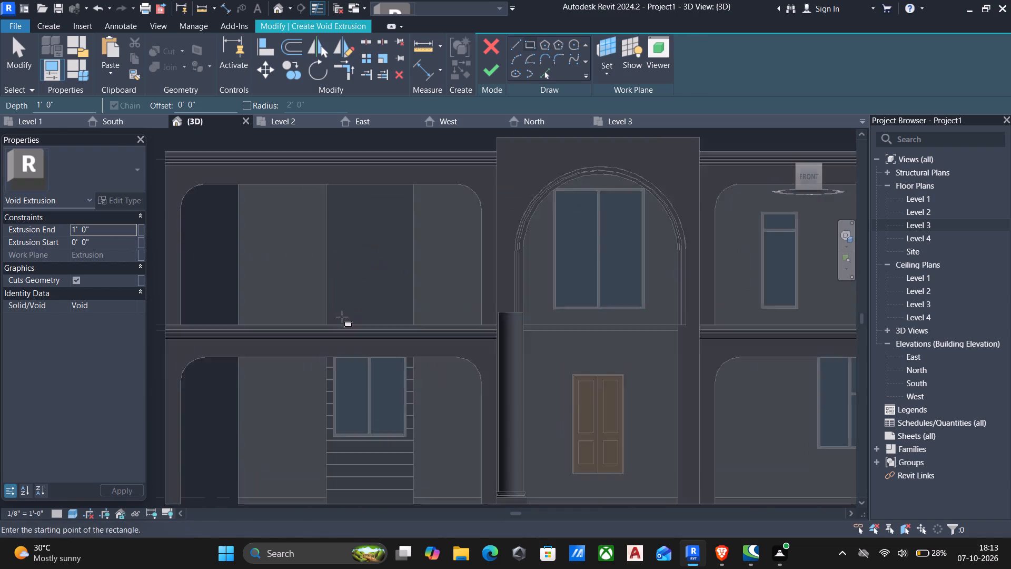
scroll(342, 317, "up", 5)
left_click(314, 276)
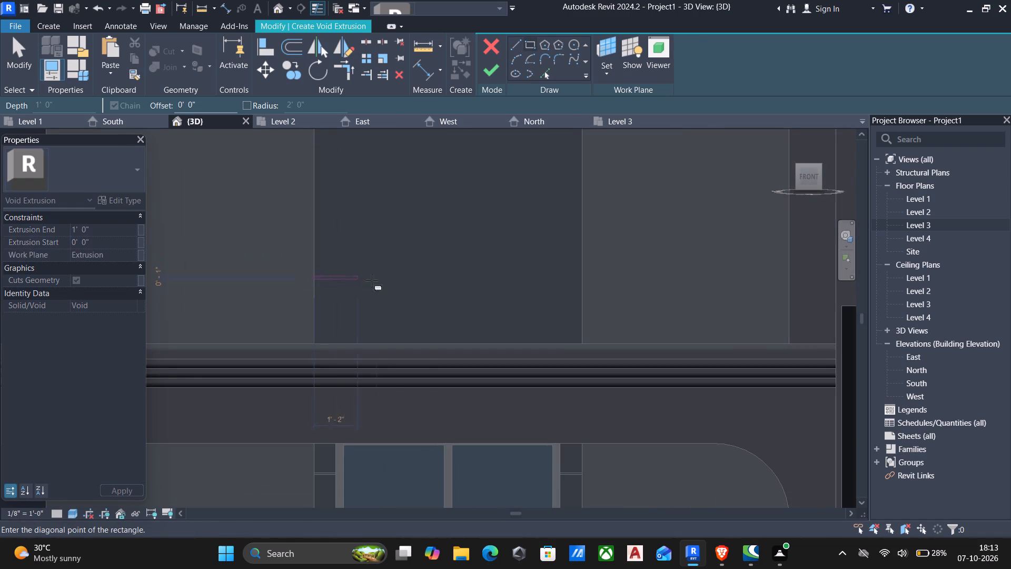
left_click(582, 282)
key("Escape")
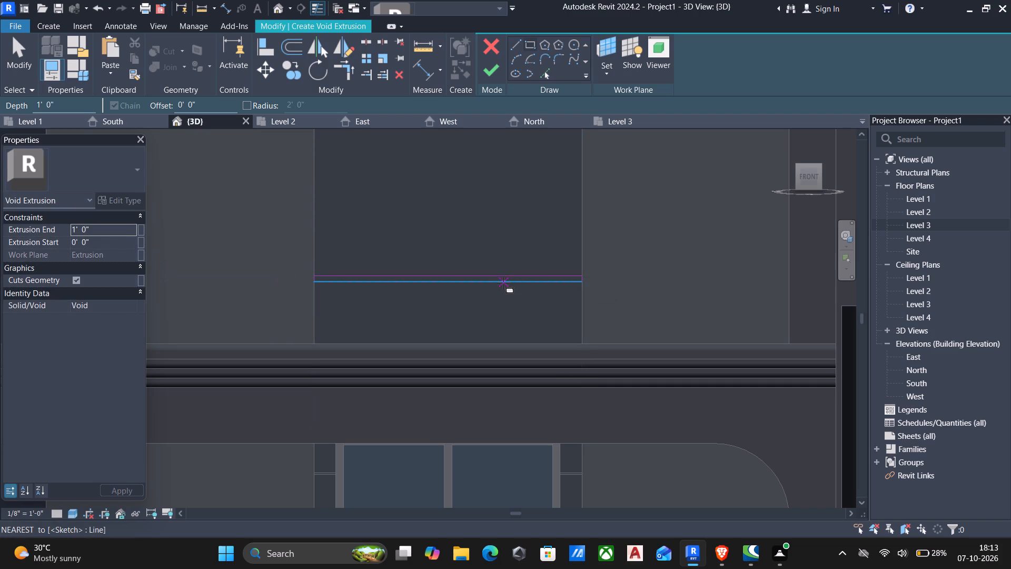
key("Escape")
left_click(503, 277)
key("Escape")
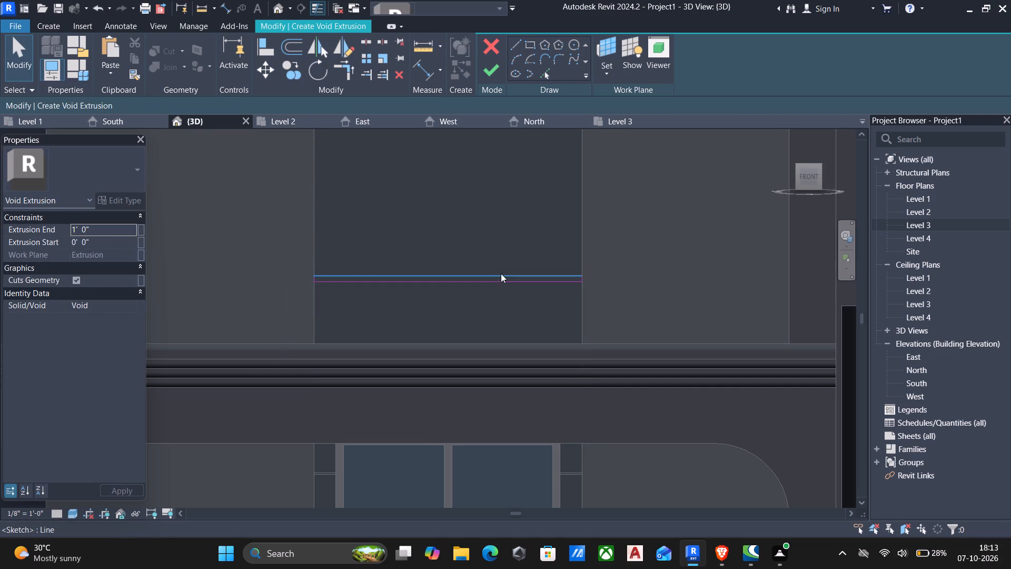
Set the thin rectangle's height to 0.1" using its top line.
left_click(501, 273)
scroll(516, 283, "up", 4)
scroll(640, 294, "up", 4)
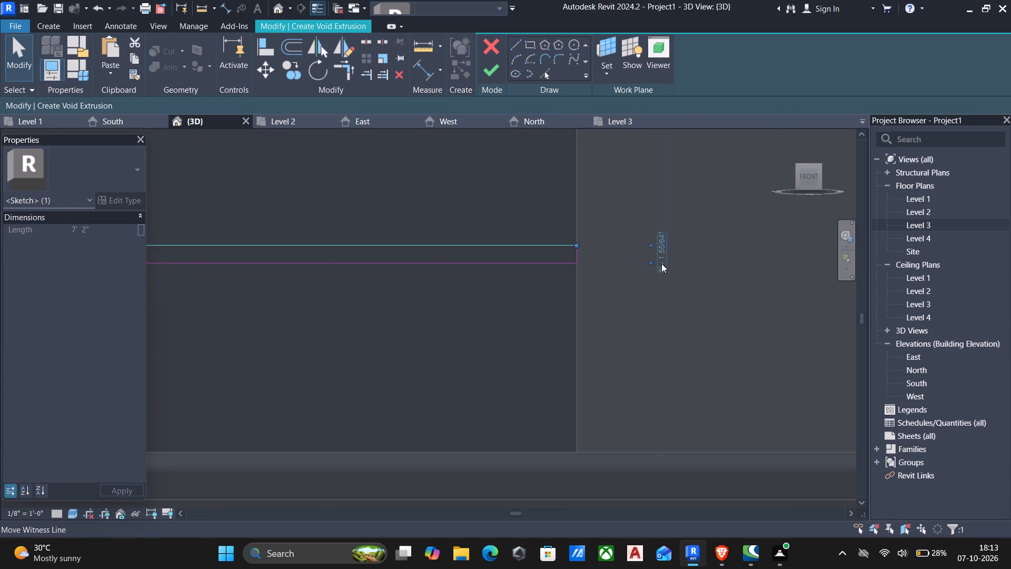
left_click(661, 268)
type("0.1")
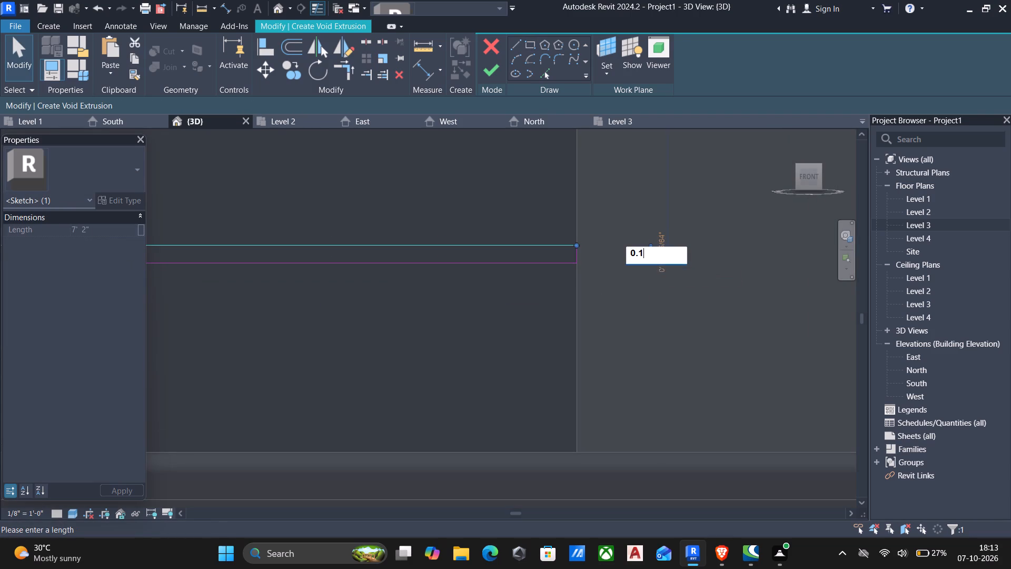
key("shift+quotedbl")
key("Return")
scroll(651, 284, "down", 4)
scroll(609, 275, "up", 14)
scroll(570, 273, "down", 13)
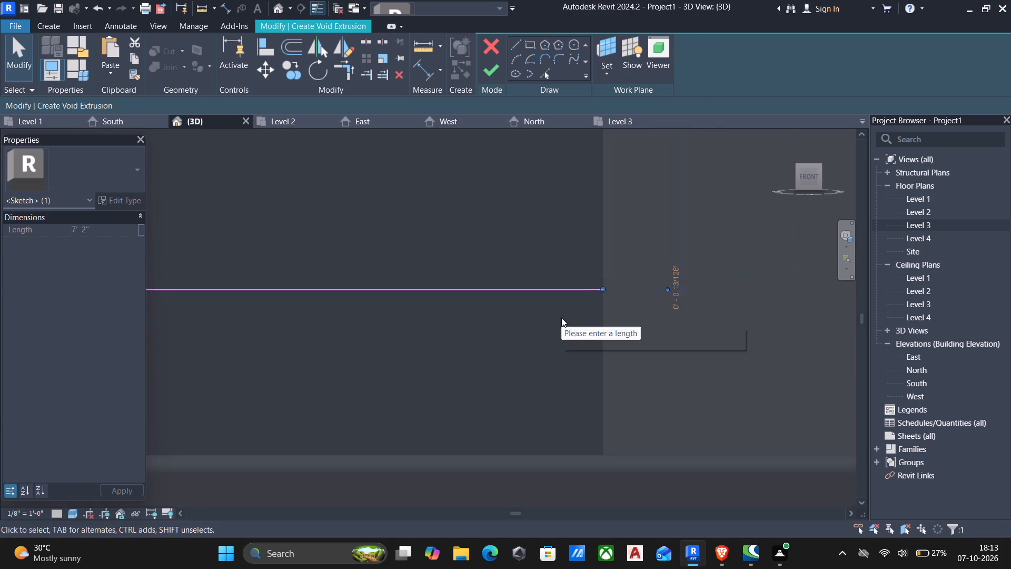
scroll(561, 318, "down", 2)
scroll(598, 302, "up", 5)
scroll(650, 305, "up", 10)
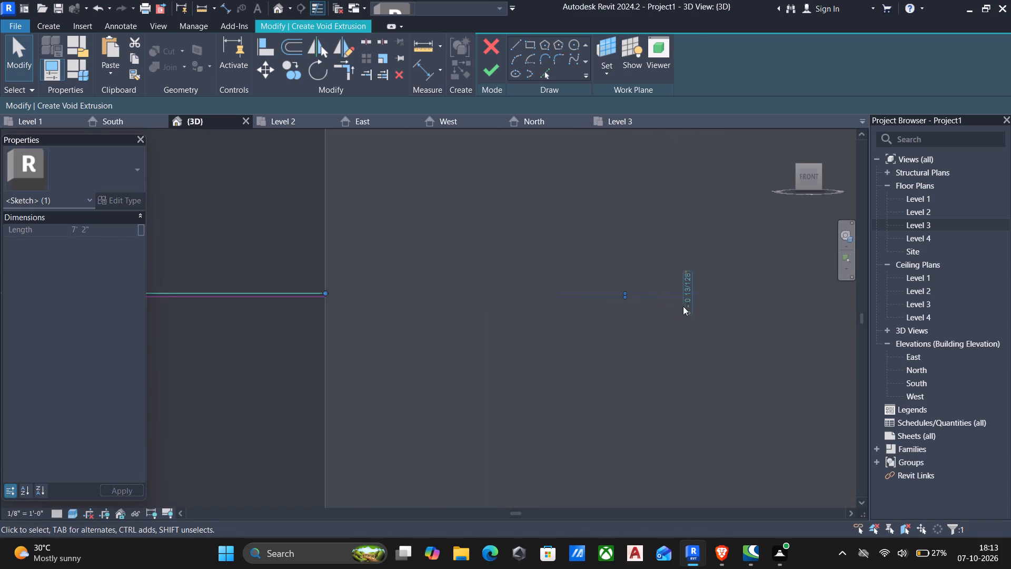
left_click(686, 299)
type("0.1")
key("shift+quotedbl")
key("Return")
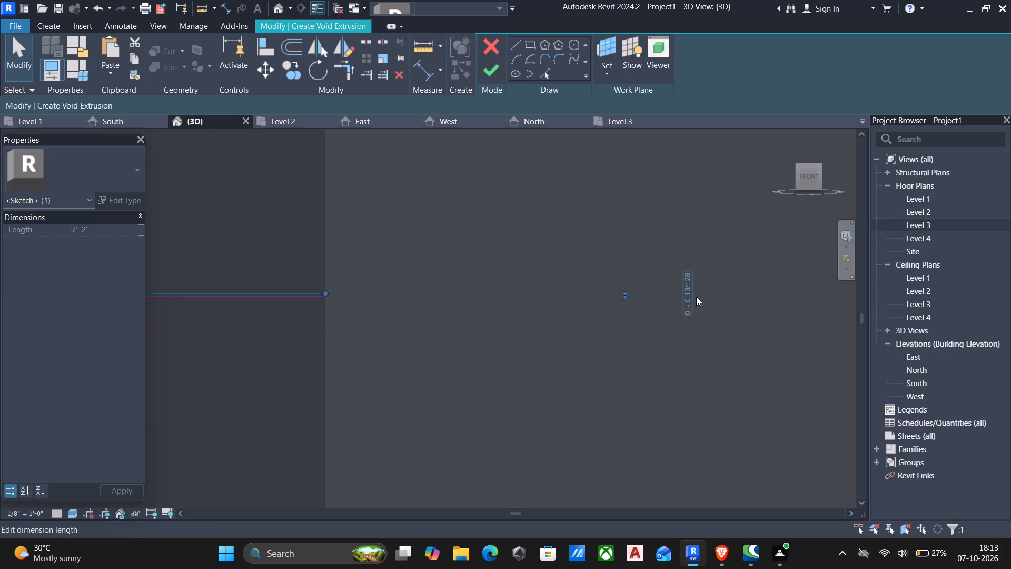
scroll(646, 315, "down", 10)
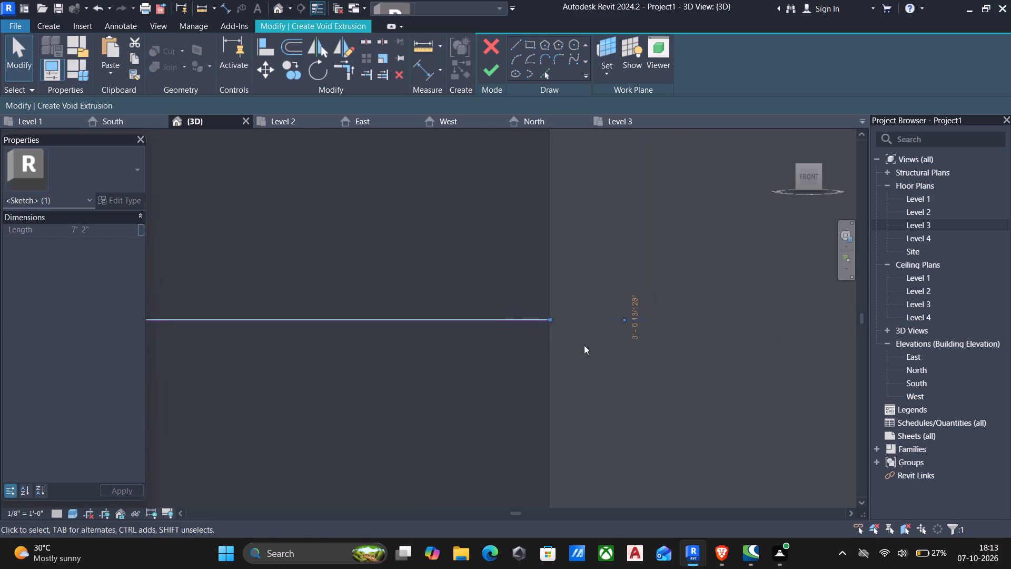
Set the thin rectangle's height to 0.5" using its top line.
scroll(586, 343, "down", 5)
middle_click_drag(579, 355, 586, 341)
scroll(579, 351, "down", 4)
middle_click_drag(578, 414, 601, 327)
scroll(581, 361, "down", 3)
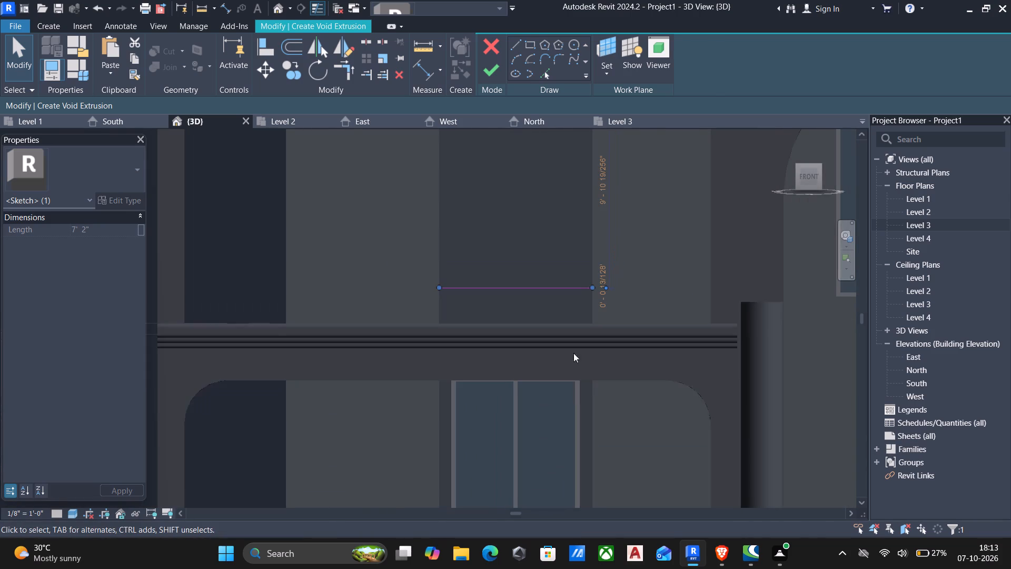
scroll(601, 290, "up", 15)
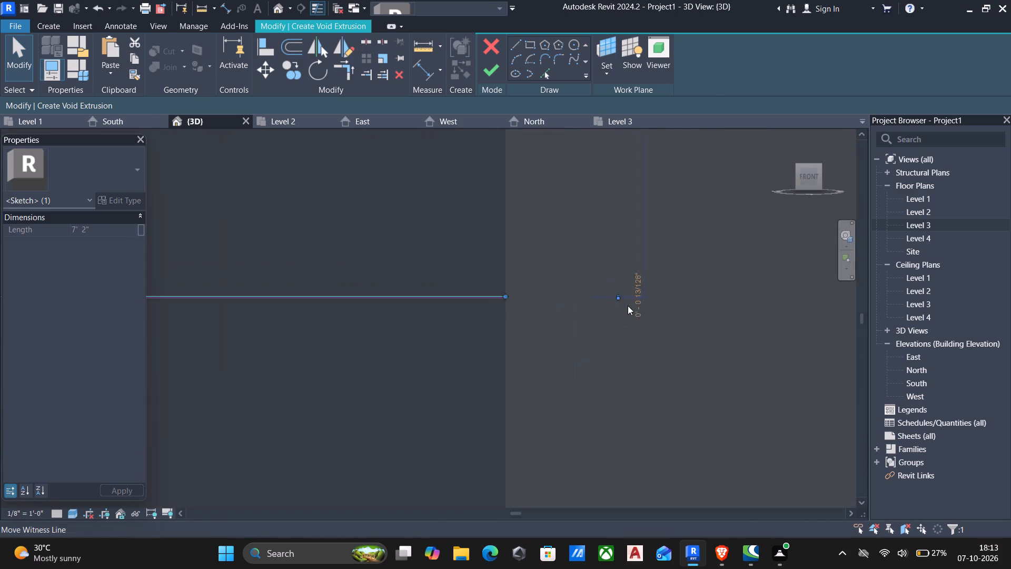
scroll(628, 306, "up", 7)
scroll(735, 319, "up", 5)
scroll(608, 241, "up", 6)
left_click(603, 265)
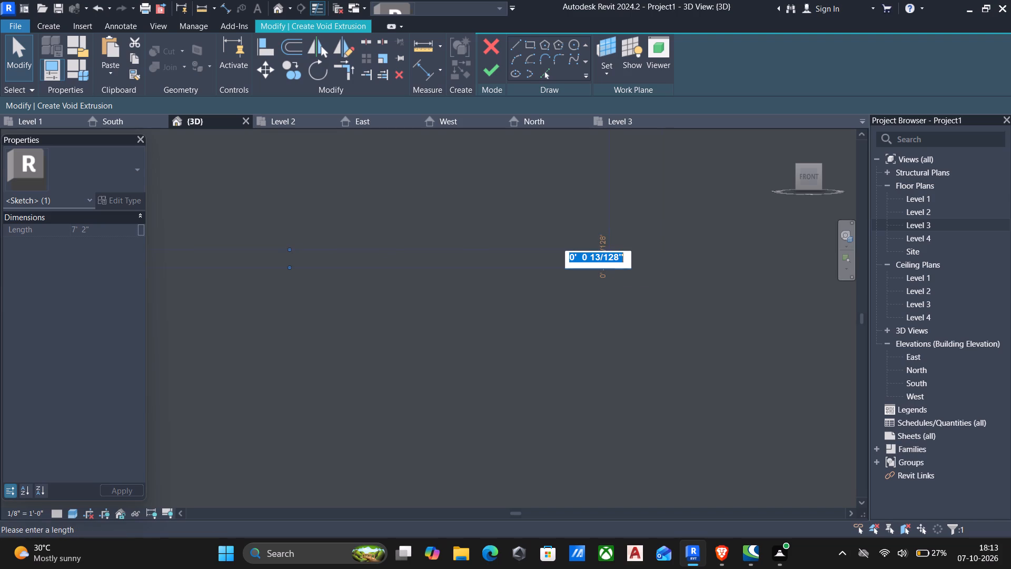
key("0")
key("period")
key("5")
key("shift+quotedbl")
key("Return")
Select all four lines of the thin rectangle and nudge it down the panel, closer to the cornice moulding.
scroll(577, 318, "down", 6)
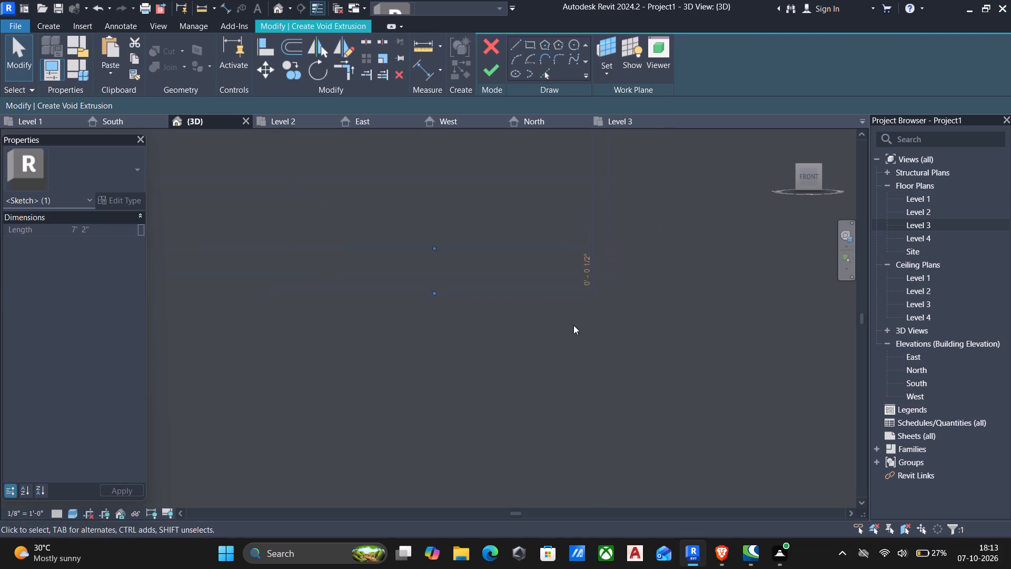
scroll(557, 327, "down", 10)
middle_click_drag(532, 354, 553, 349)
scroll(554, 349, "down", 6)
middle_click_drag(558, 430, 578, 411)
scroll(471, 395, "down", 4)
middle_click_drag(473, 409, 647, 362)
left_click_drag(232, 293, 526, 384)
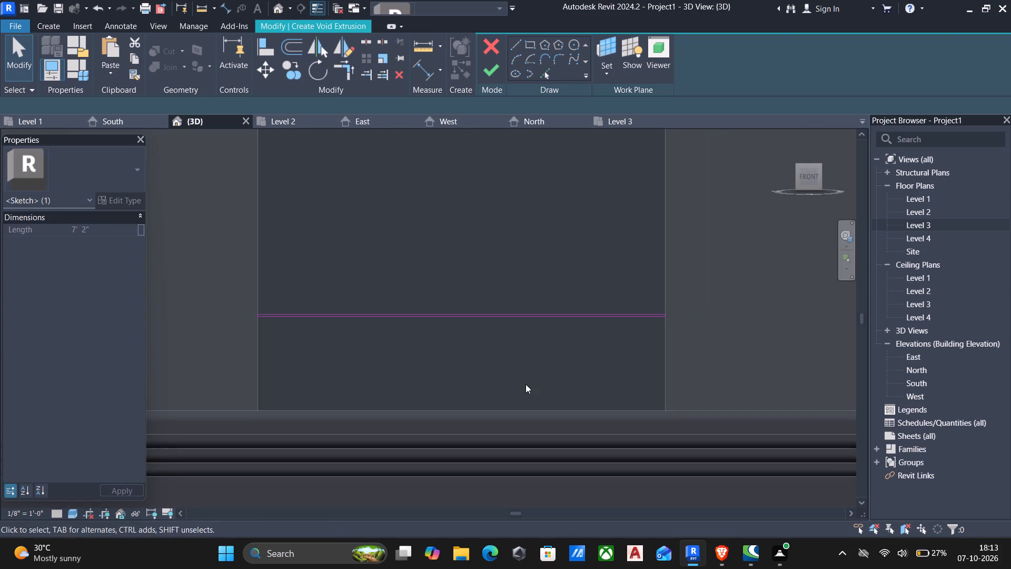
left_click_drag(526, 384, 722, 404)
key("Down")
key("Down")
key("Down")
key("Down")
key("Down")
key("Down")
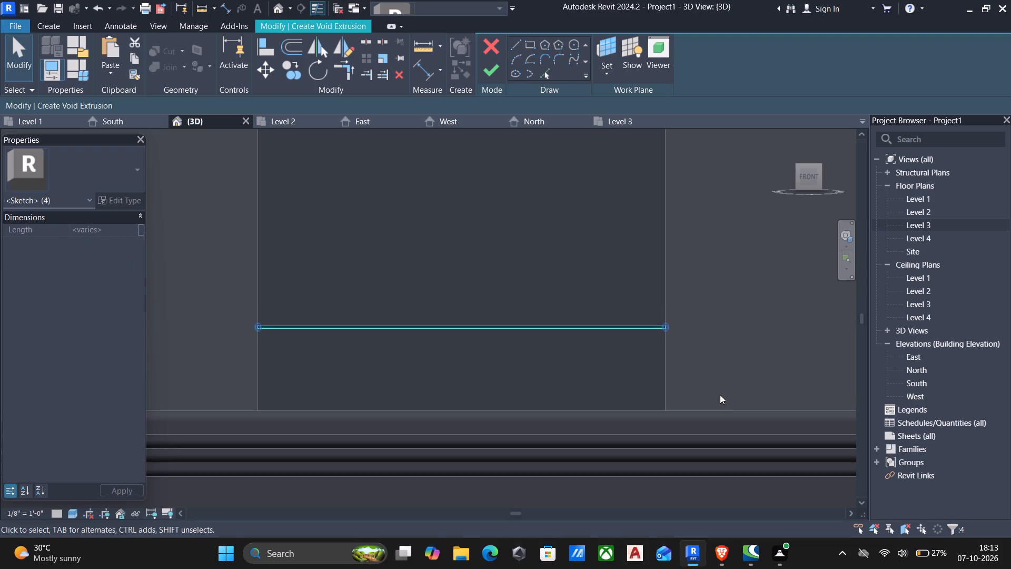
key("Down")
key("Down")
key("Down")
key("Down")
key("Down")
key("Down")
key("Down")
key("Down")
key("Down")
key("Down")
key("Down")
key("Down")
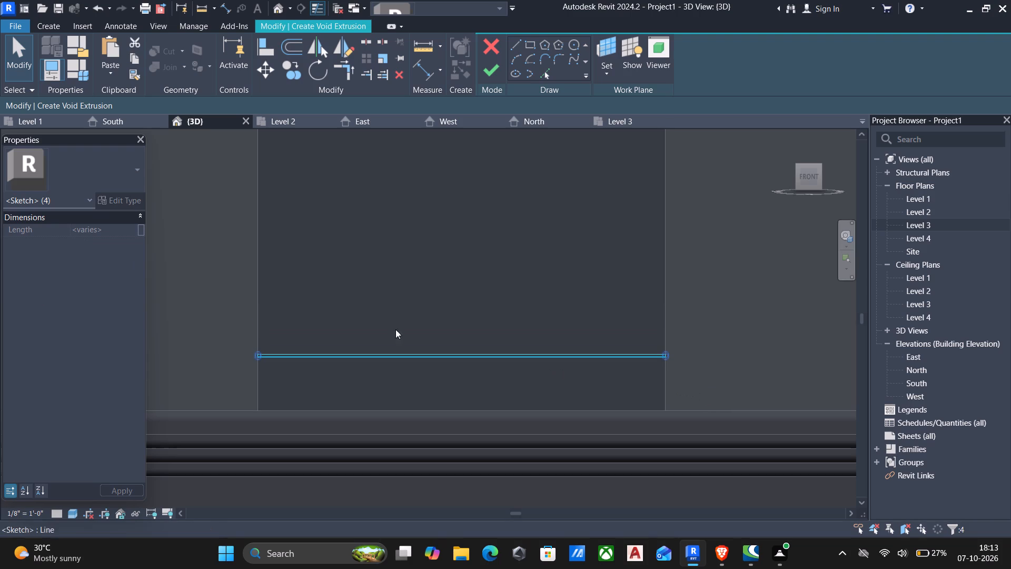
Copy the thin rectangle repeatedly up the upper-storey panel at 1'-0" spacing, placing the first five copies.
key("c")
key("o")
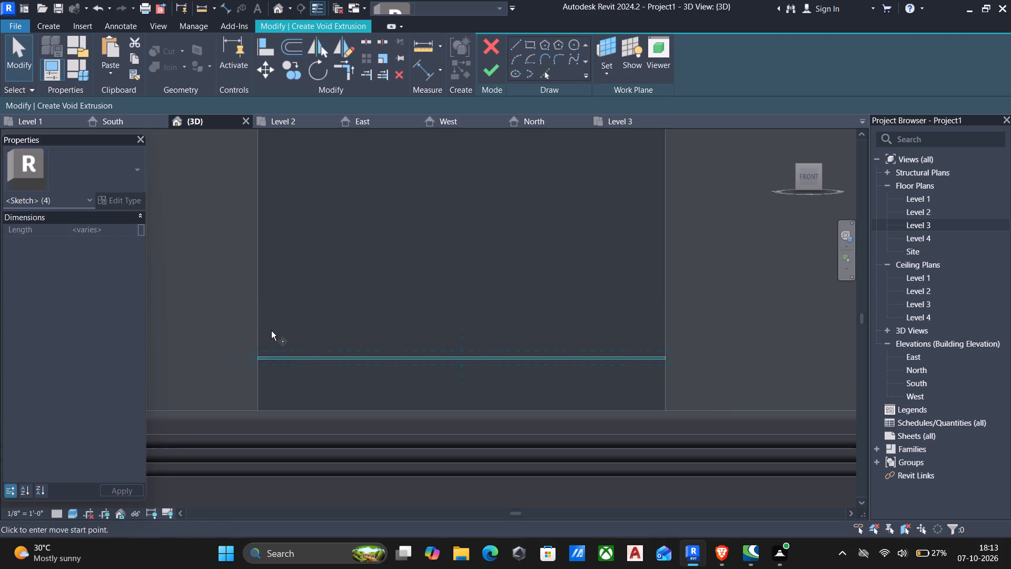
left_click(256, 358)
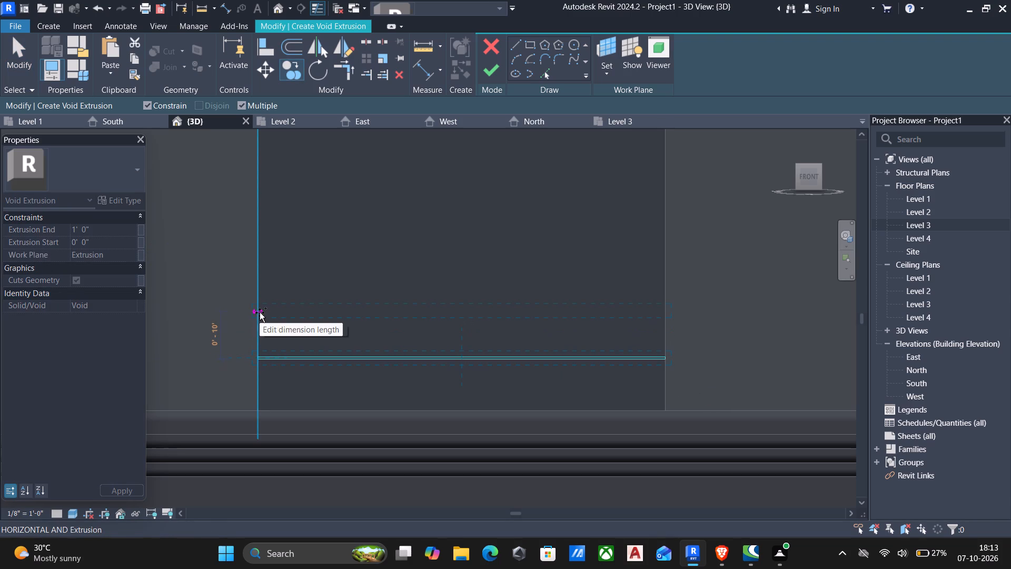
left_click(258, 301)
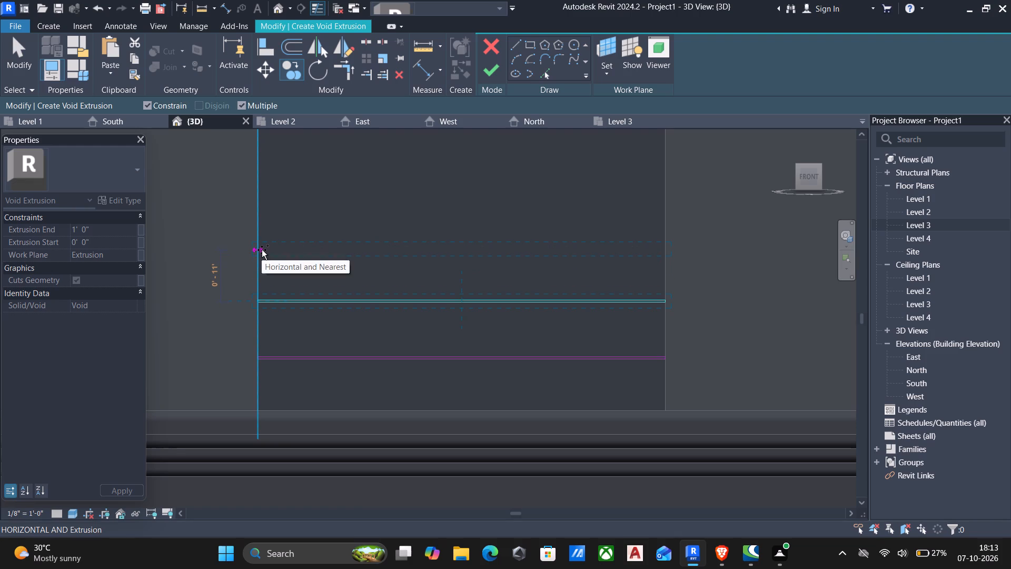
left_click(262, 247)
middle_click_drag(271, 202, 274, 284)
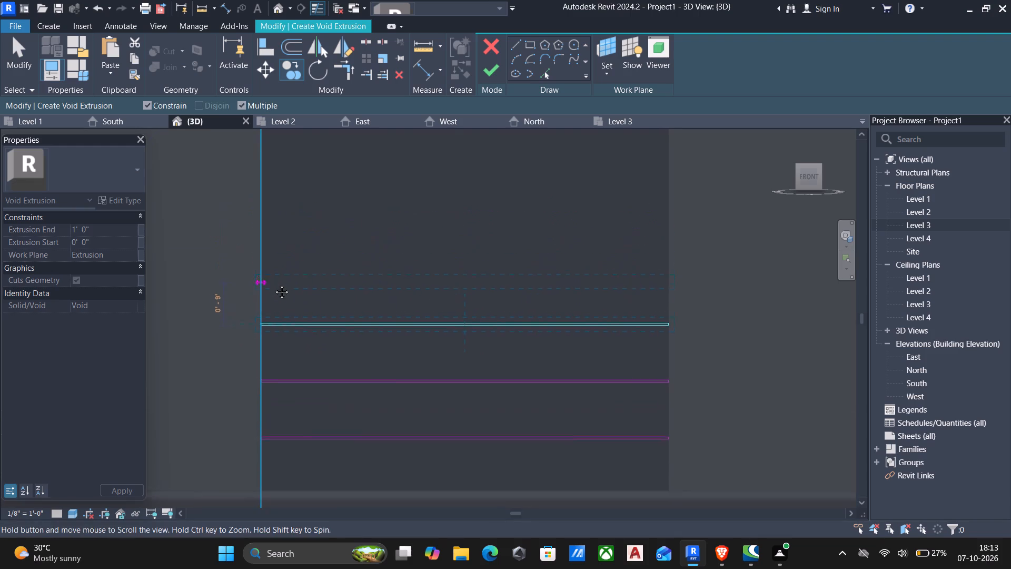
middle_click_drag(274, 284, 274, 285)
scroll(274, 280, "up", 1)
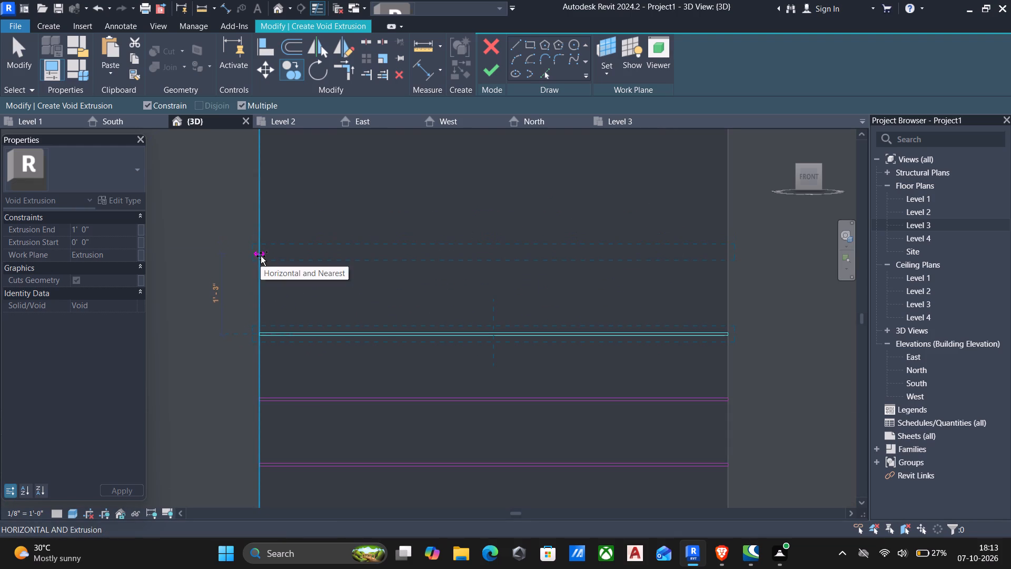
left_click(260, 268)
scroll(277, 215, "down", 1)
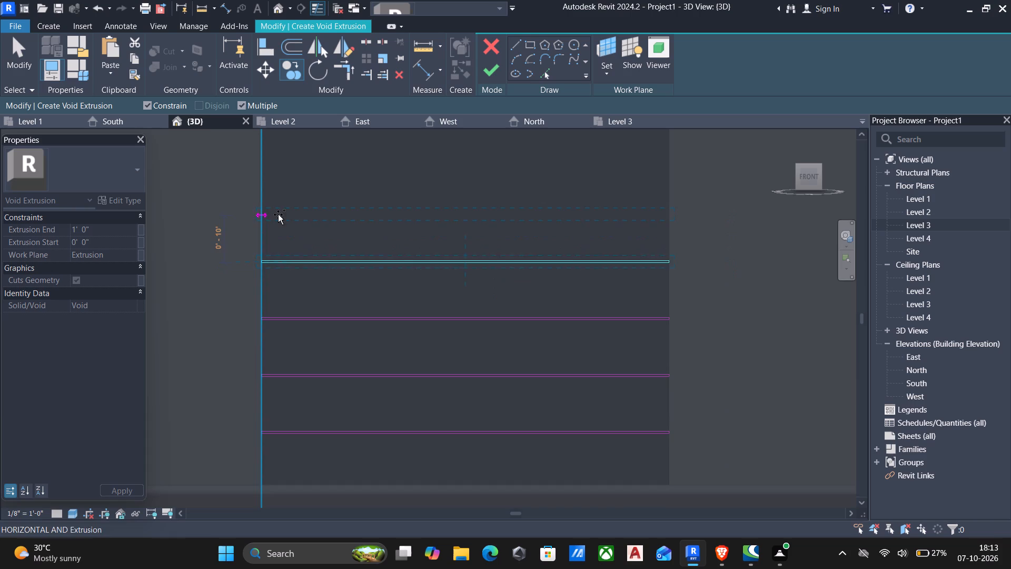
middle_click_drag(278, 215, 278, 289)
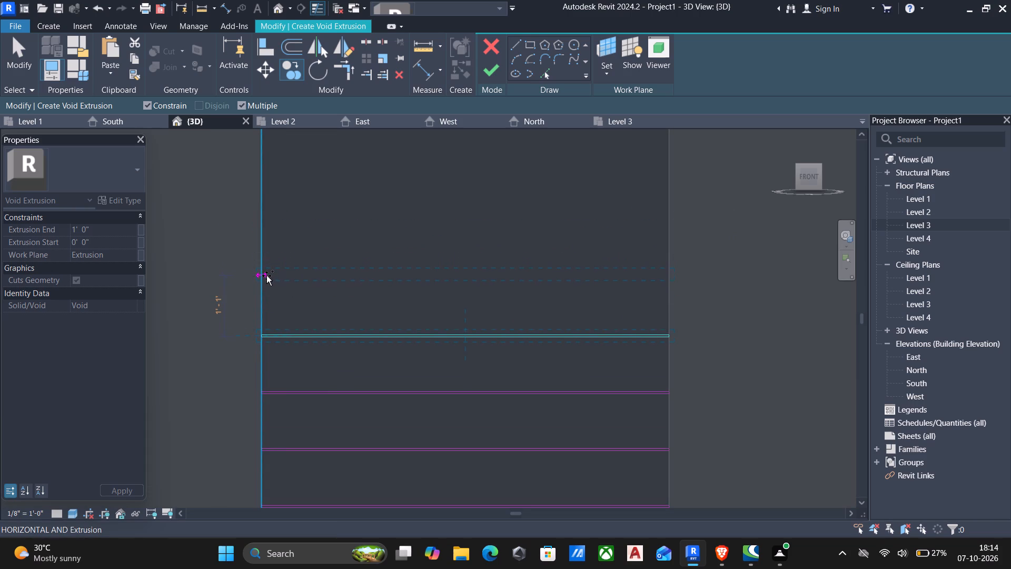
left_click(266, 281)
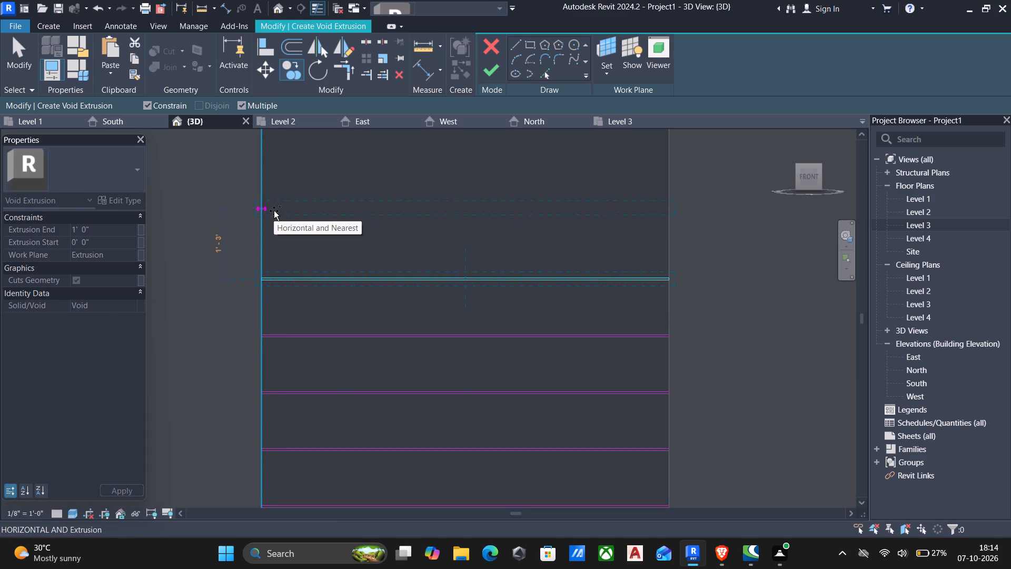
left_click(273, 222)
Place five more copies of the thin rectangle at 1'-0" spacing up to the top of the panel opening.
middle_click_drag(274, 224, 277, 316)
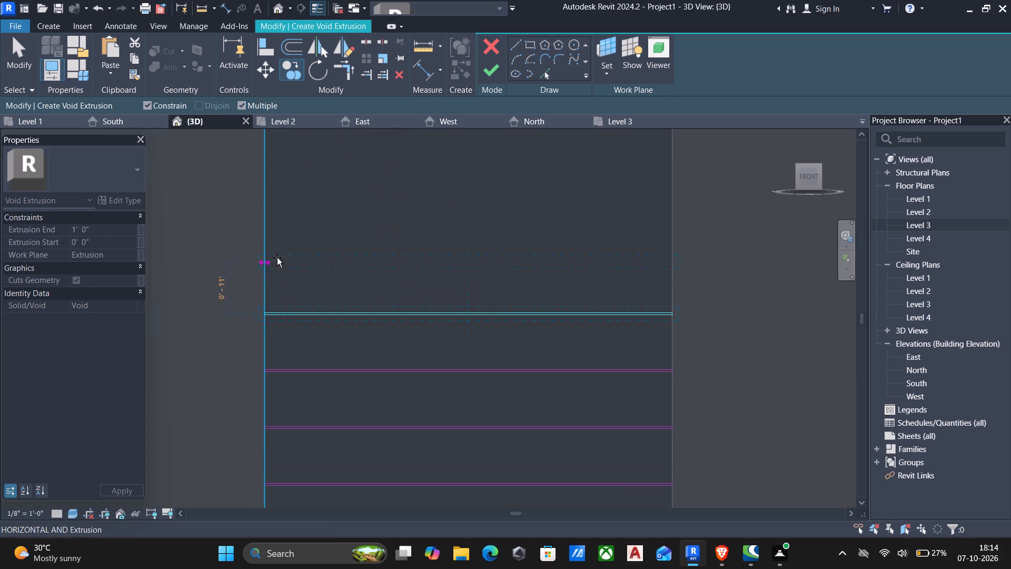
left_click(267, 260)
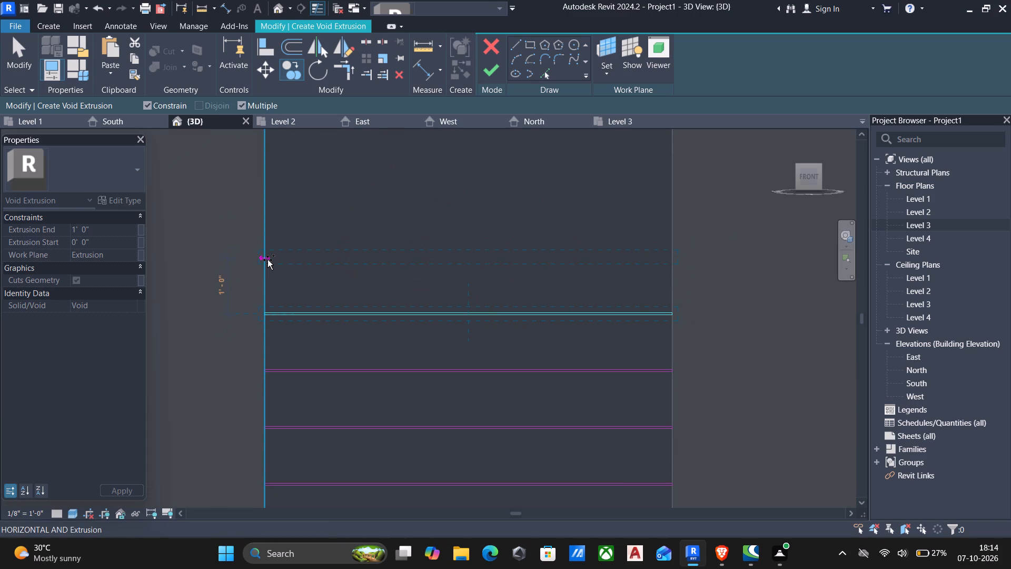
scroll(265, 214, "down", 1)
middle_click_drag(265, 214, 271, 307)
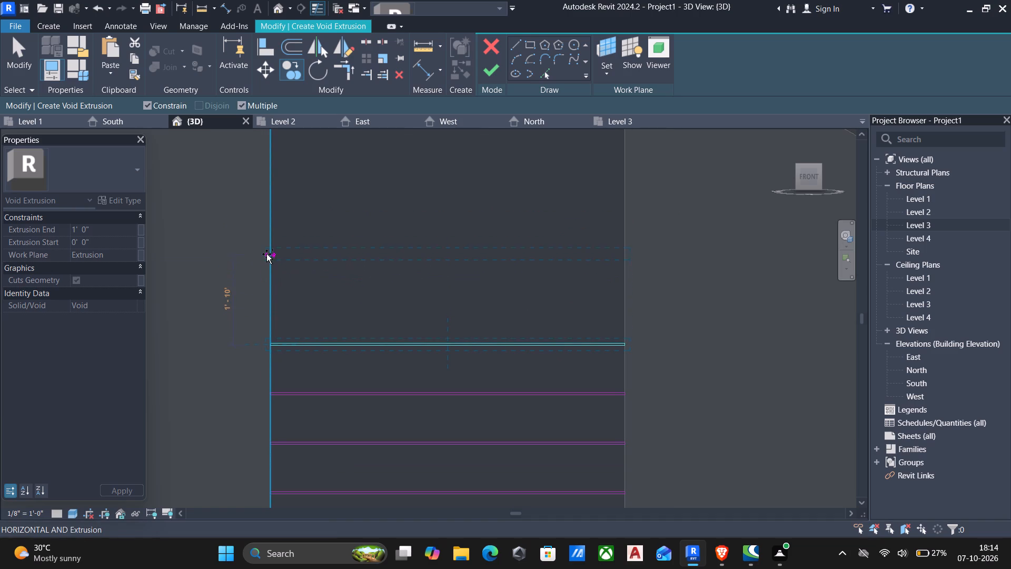
left_click(266, 296)
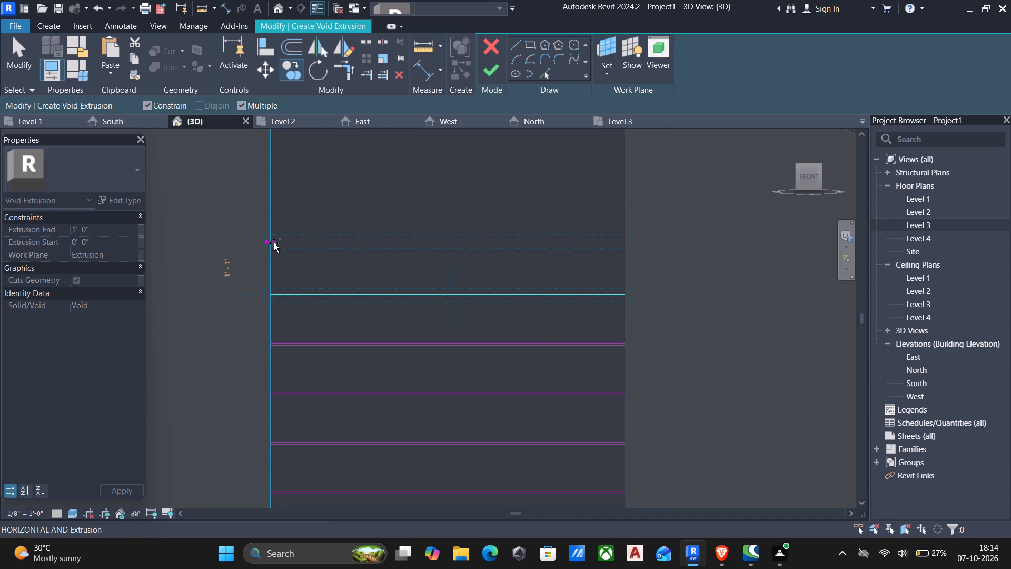
left_click(273, 246)
middle_click_drag(286, 194, 291, 295)
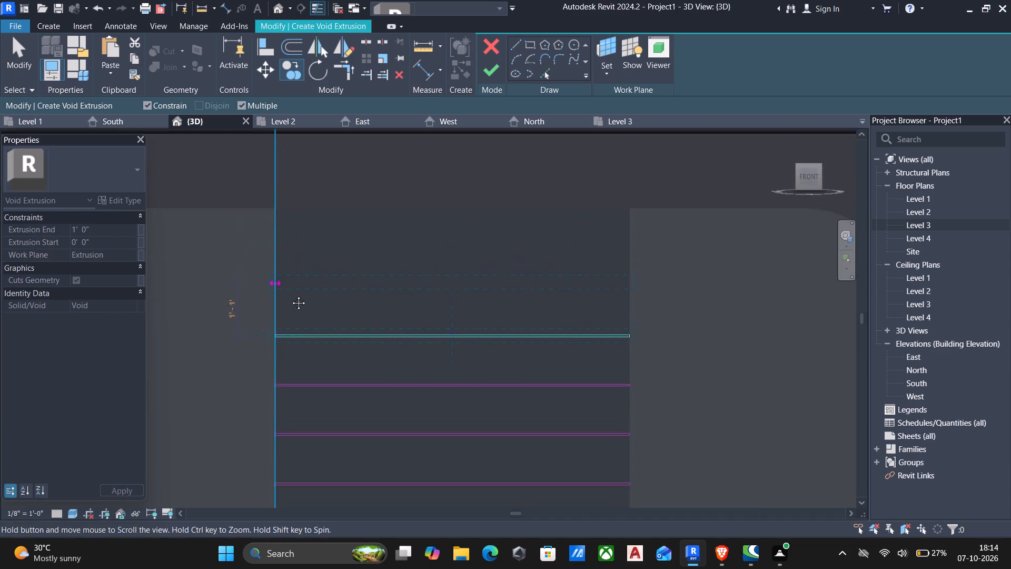
middle_click_drag(291, 295, 291, 303)
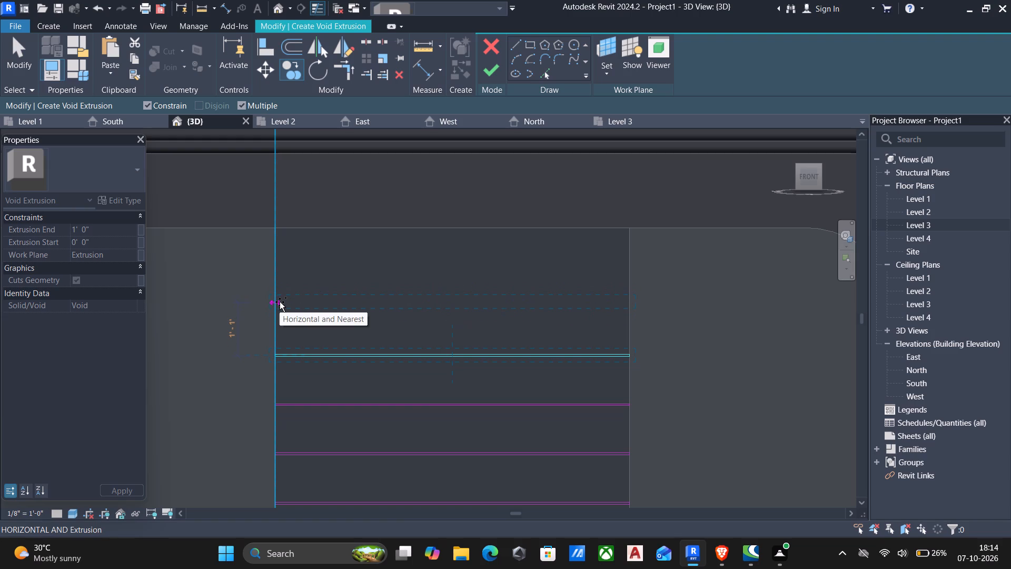
left_click(279, 308)
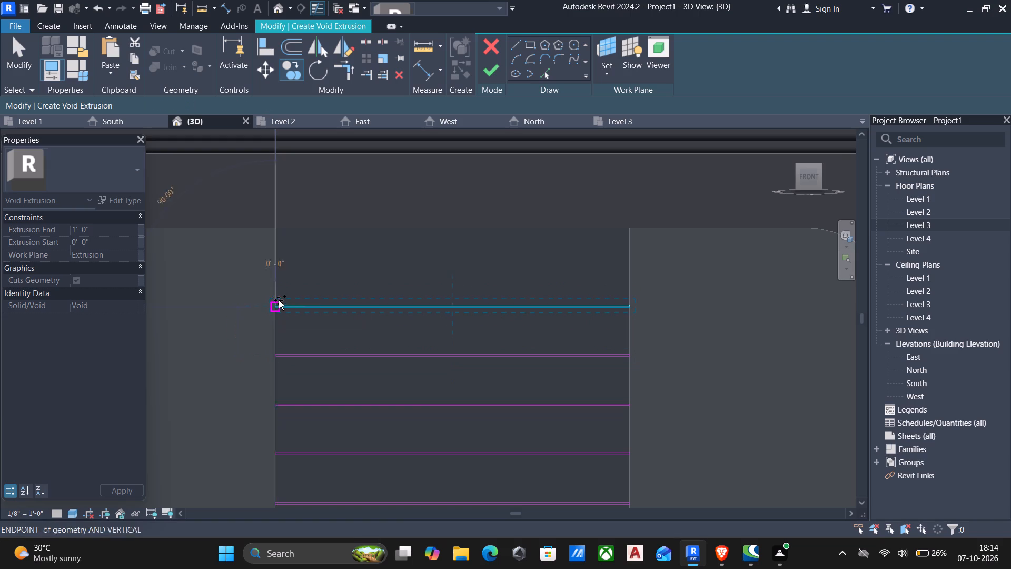
left_click(276, 258)
key("Escape")
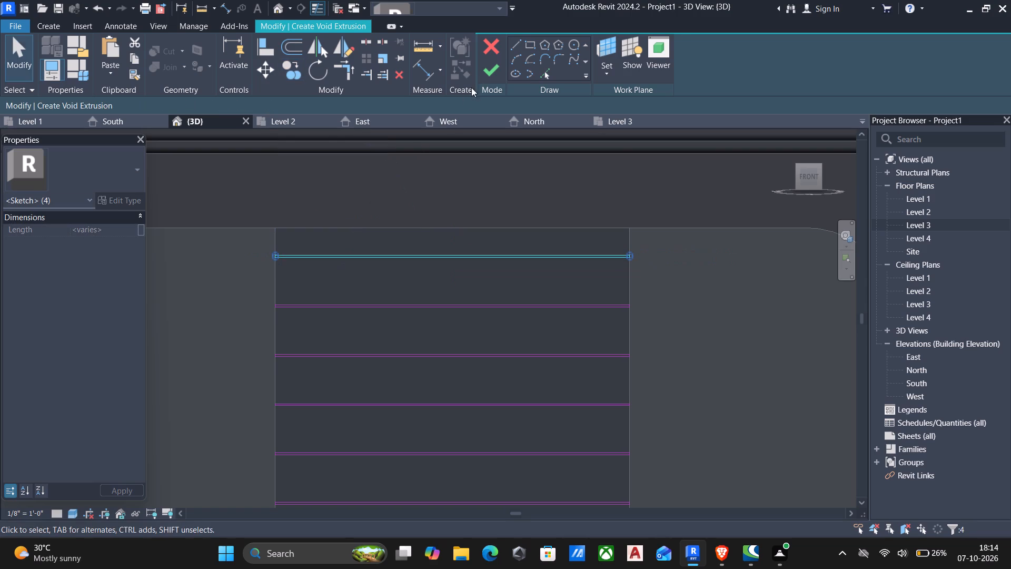
Finish the groove sketch as a void extrusion with its Extrusion End at 0.1" and finish the in-place model.
left_click(485, 75)
scroll(513, 232, "down", 6)
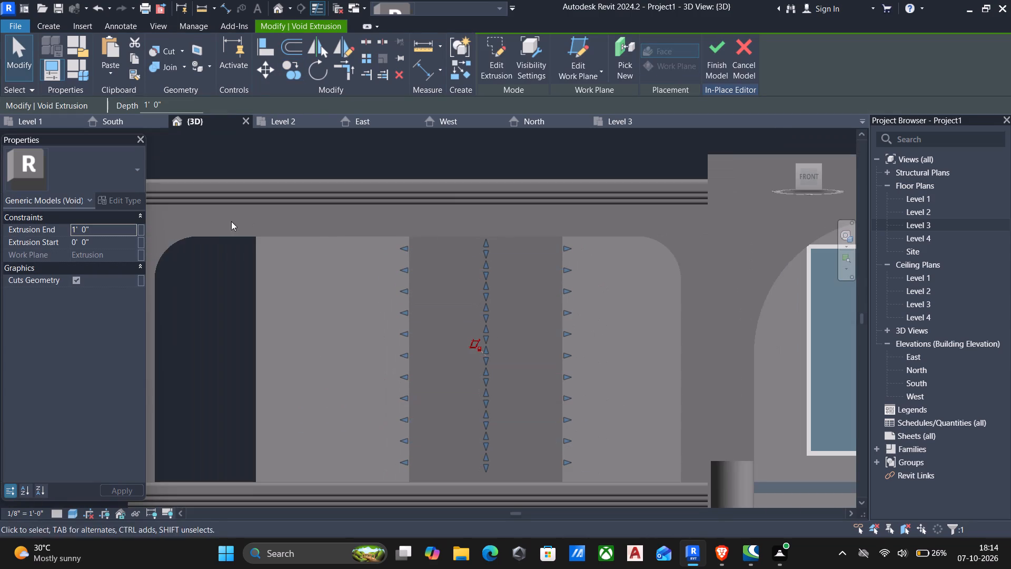
left_click(126, 229)
type("0.")
type("1\"")
key("Return")
scroll(481, 305, "down", 3)
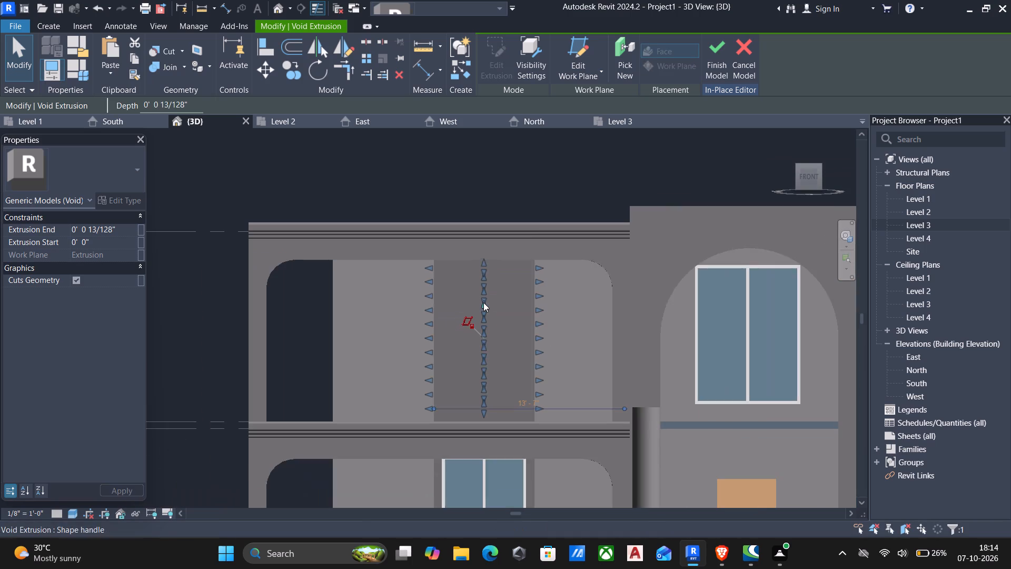
left_click(705, 47)
Examine the grooved upper-storey panel and its top edge against the cornice and roof from several angles.
scroll(637, 233, "down", 2)
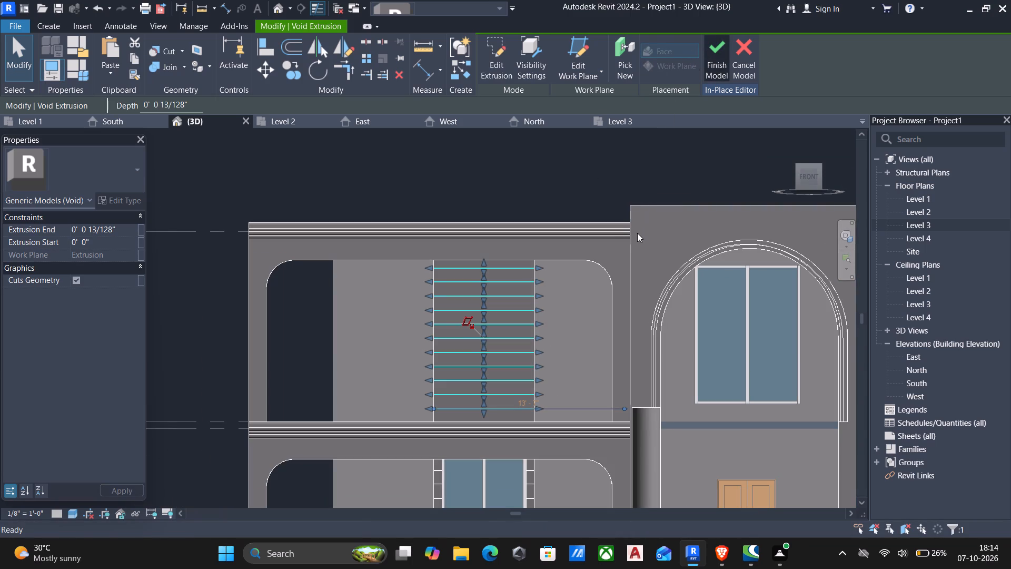
scroll(637, 233, "down", 2)
middle_click_drag(628, 256, 522, 315, "shift")
scroll(509, 316, "up", 8)
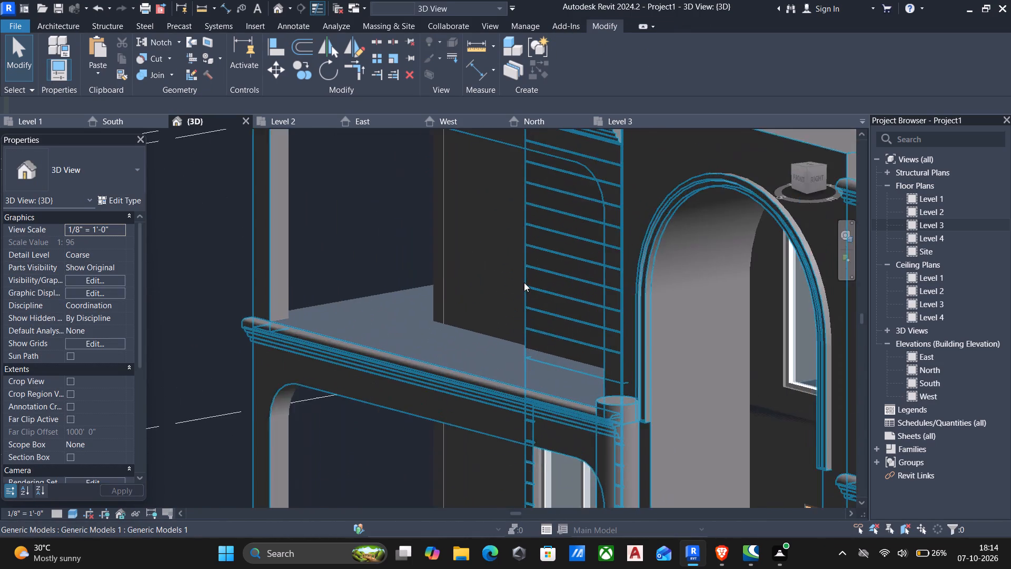
scroll(524, 282, "down", 3)
middle_click(524, 283)
scroll(525, 284, "down", 1)
middle_click_drag(528, 289, 638, 328, "shift")
scroll(632, 326, "down", 2, "shift")
scroll(640, 331, "down", 1)
middle_click_drag(640, 333, 597, 293)
scroll(577, 282, "up", 5)
scroll(538, 231, "down", 2)
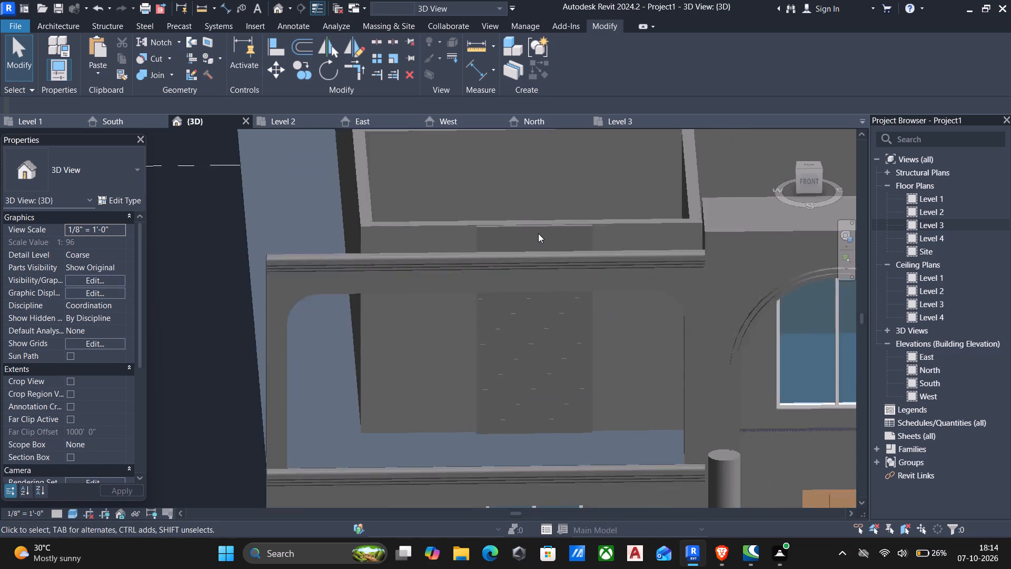
scroll(538, 233, "down", 2)
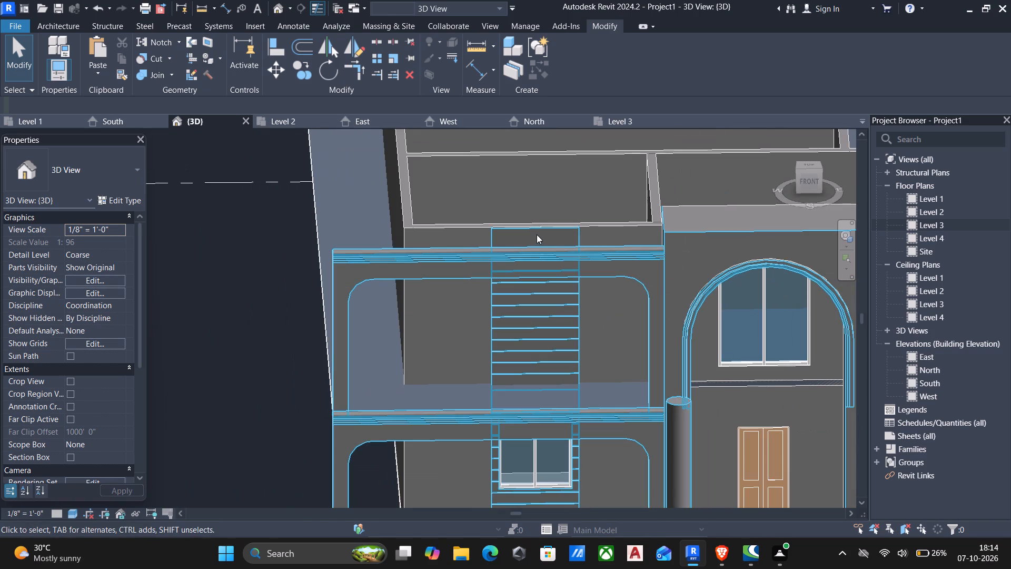
Edit the facade model in place, lowering the upper panel's top edge to behind the band below the roof cornice, and finish the model.
left_click(537, 232)
left_click(572, 74)
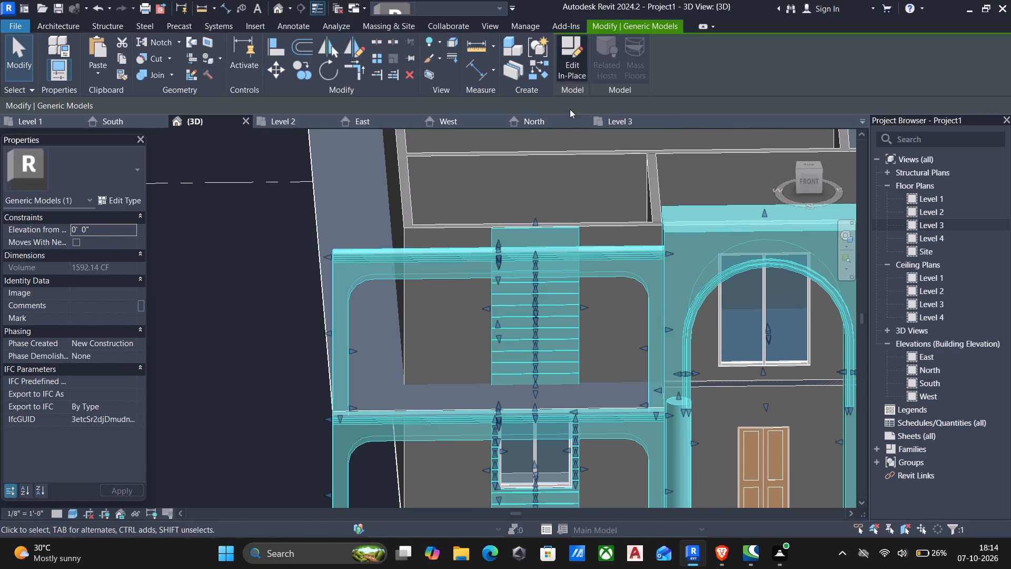
left_click(534, 228)
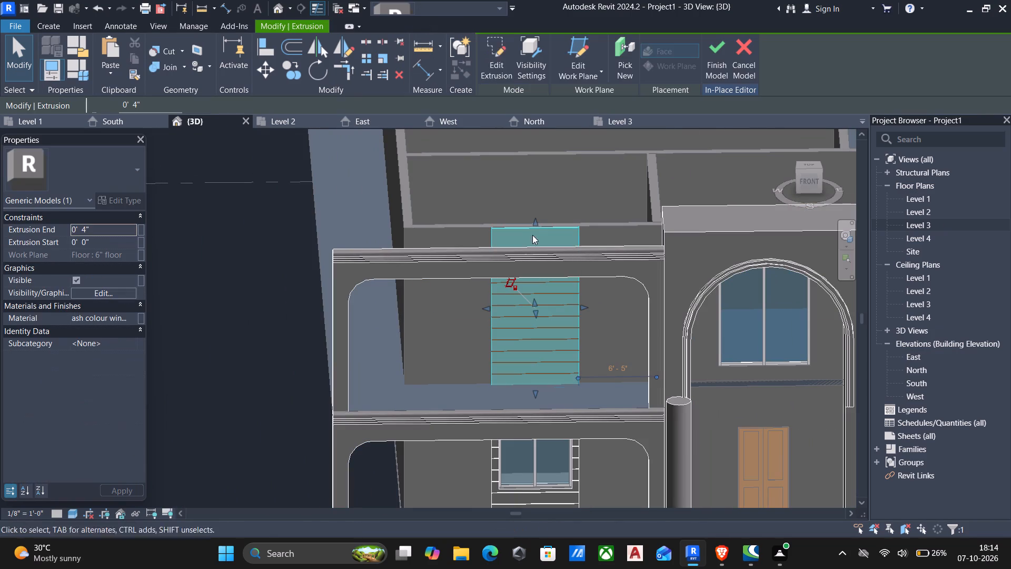
left_click(815, 174)
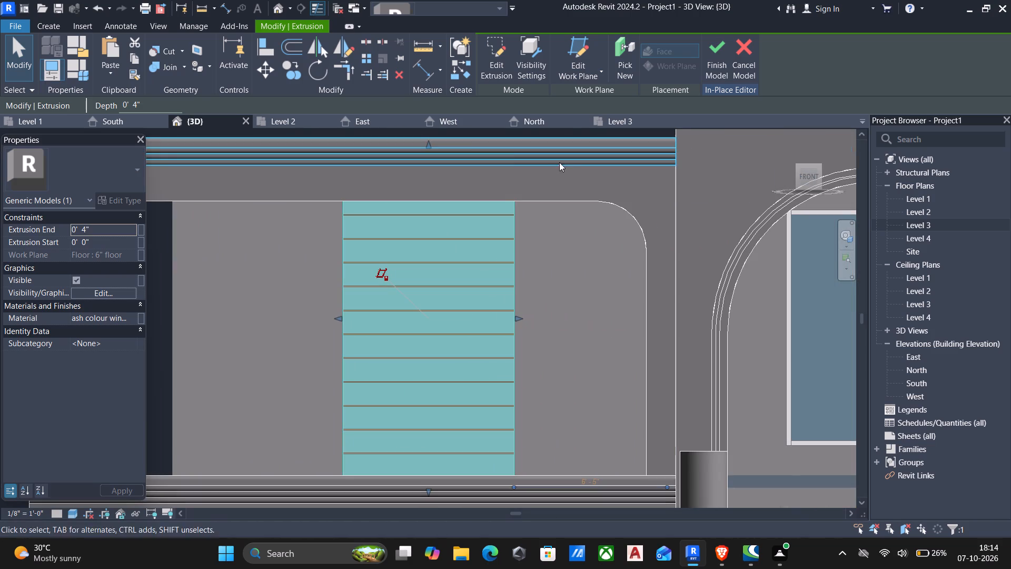
left_click_drag(424, 145, 432, 185)
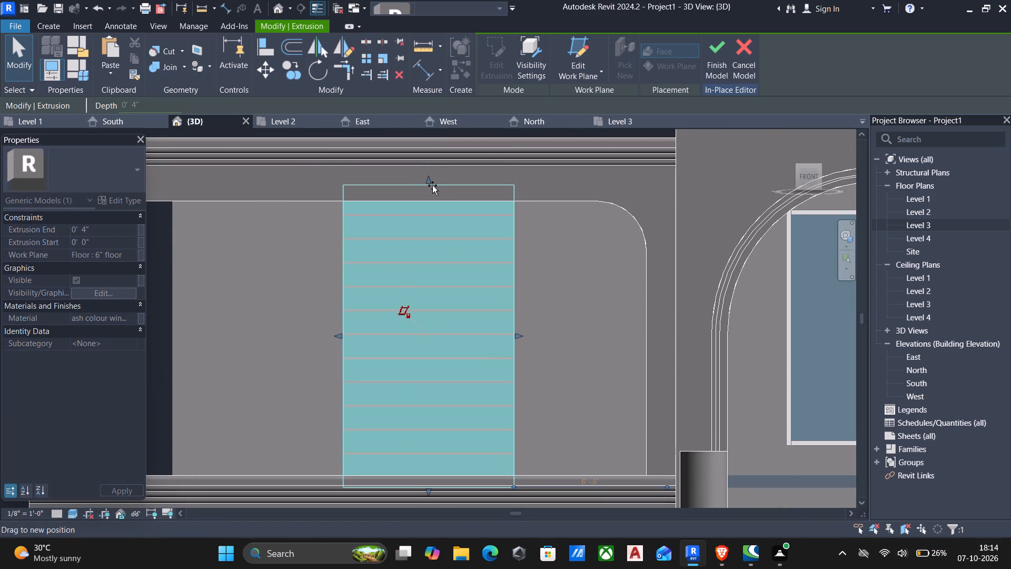
left_click_drag(432, 185, 432, 188)
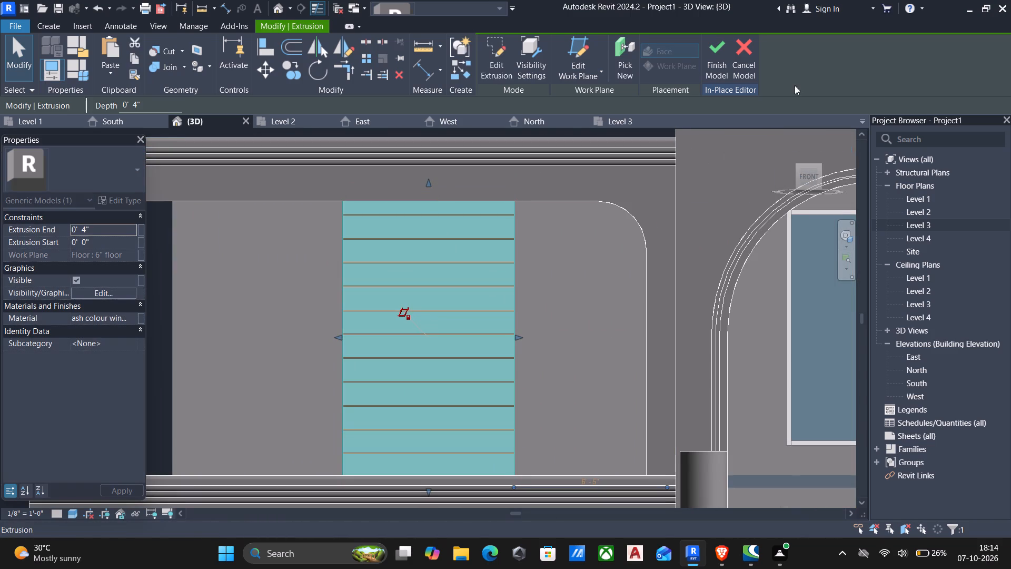
left_click(708, 51)
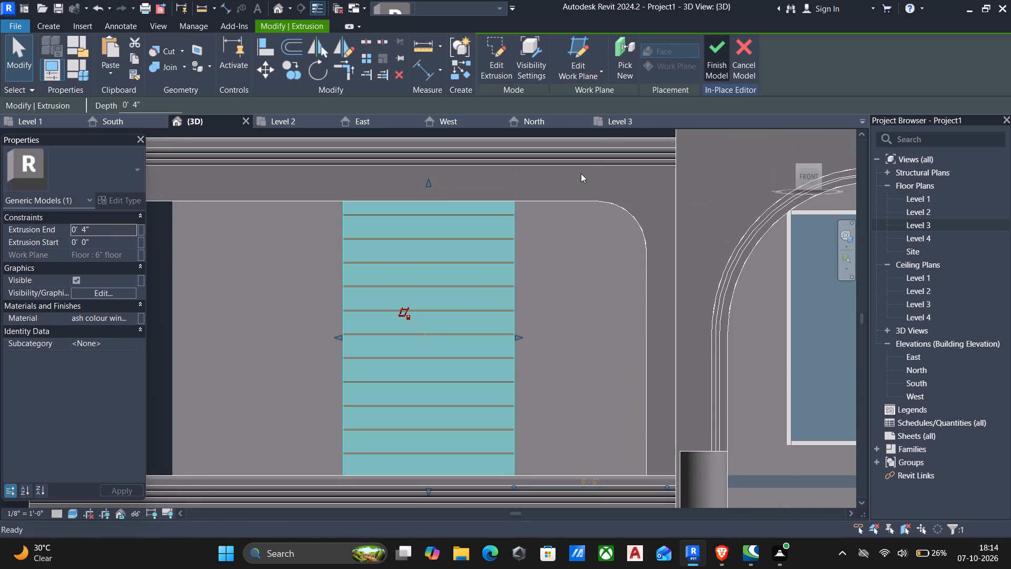
Open the East and West elevations and examine the side profile of the front facade, its panels and cornices.
scroll(542, 220, "down", 6)
scroll(577, 268, "down", 1)
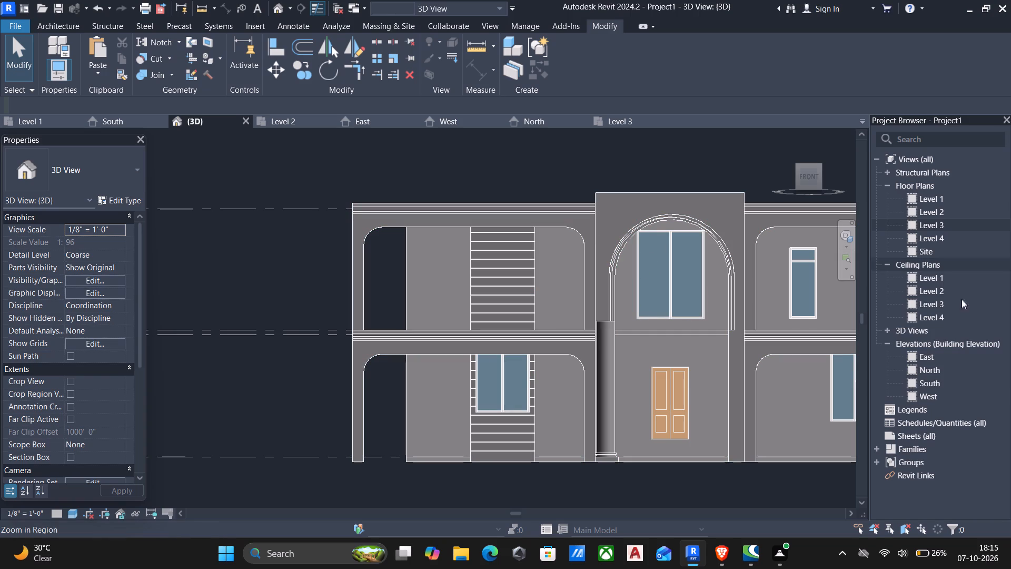
double_click(936, 362)
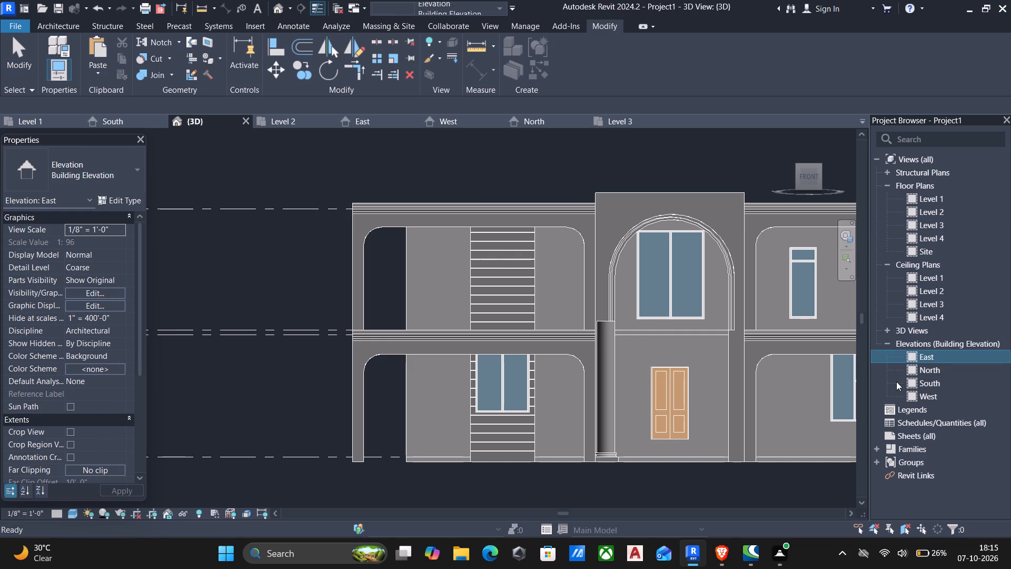
double_click(933, 359)
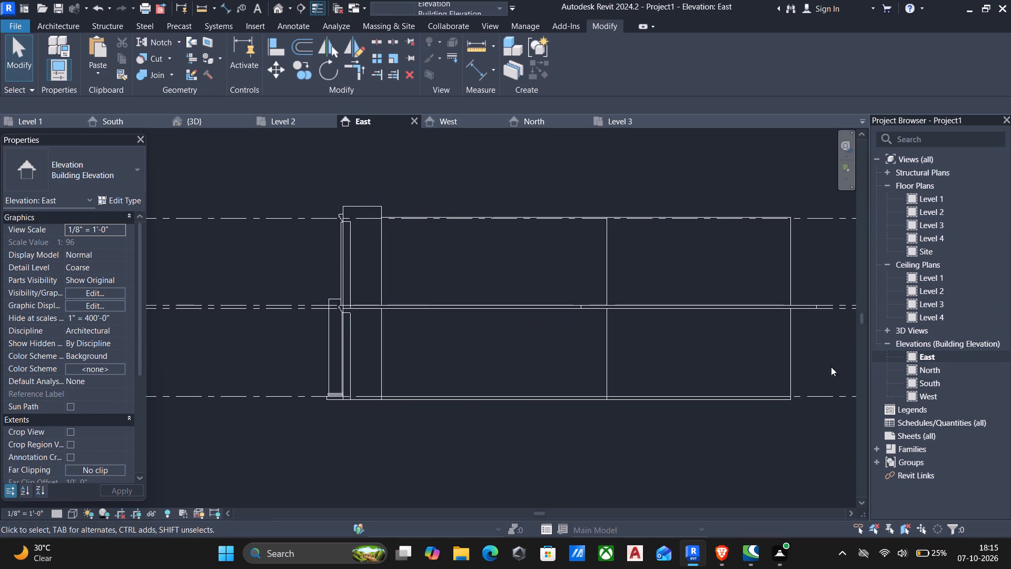
double_click(941, 398)
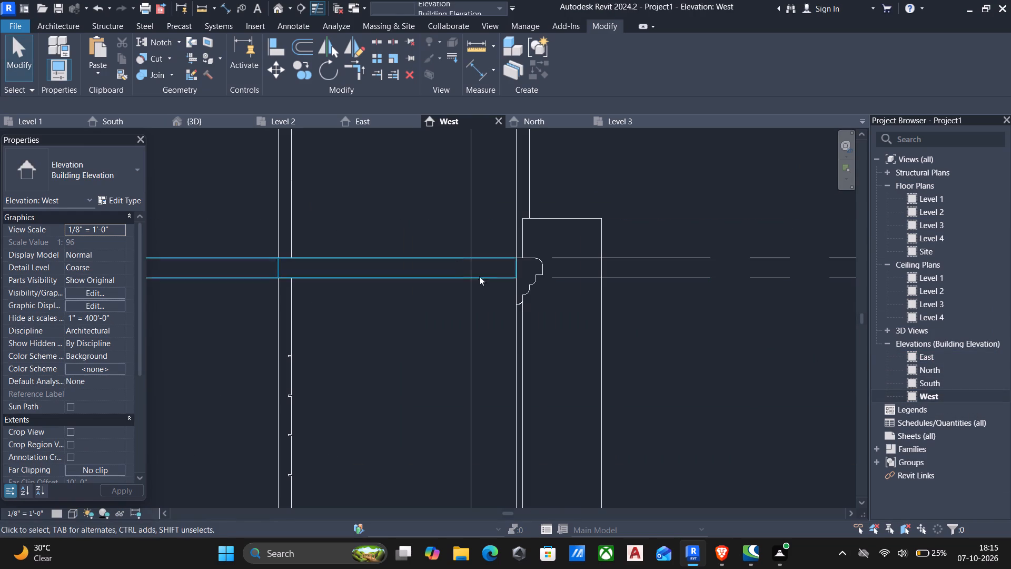
scroll(524, 297, "up", 2)
scroll(524, 297, "down", 10)
middle_click_drag(525, 287, 522, 439)
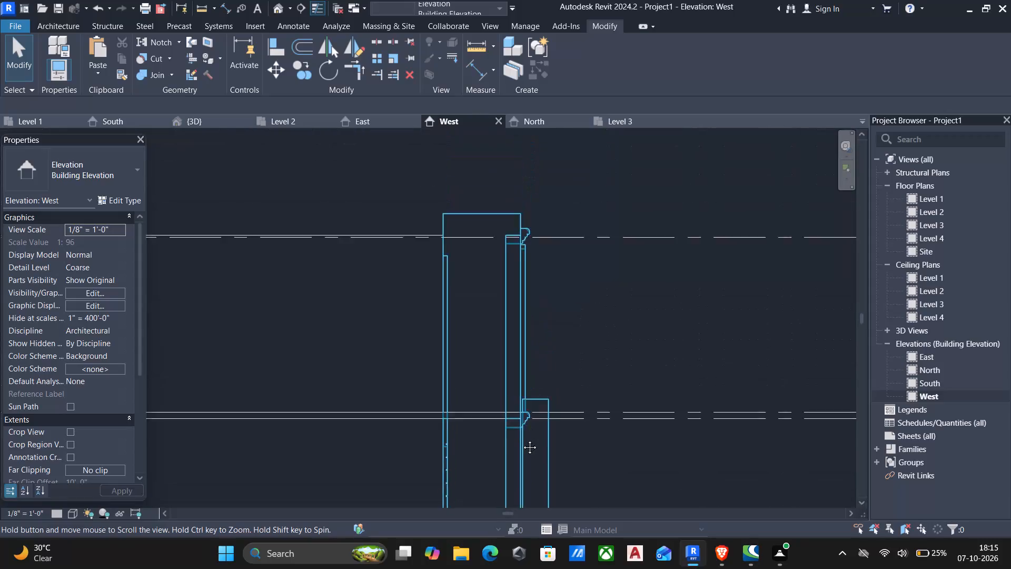
middle_click_drag(522, 439, 522, 440)
scroll(512, 289, "up", 5)
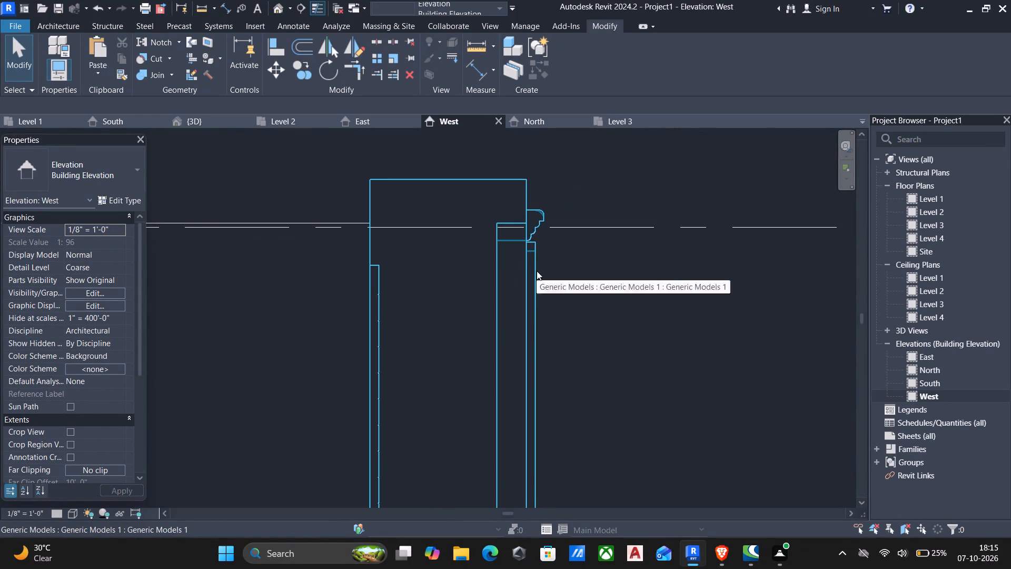
scroll(479, 310, "down", 6)
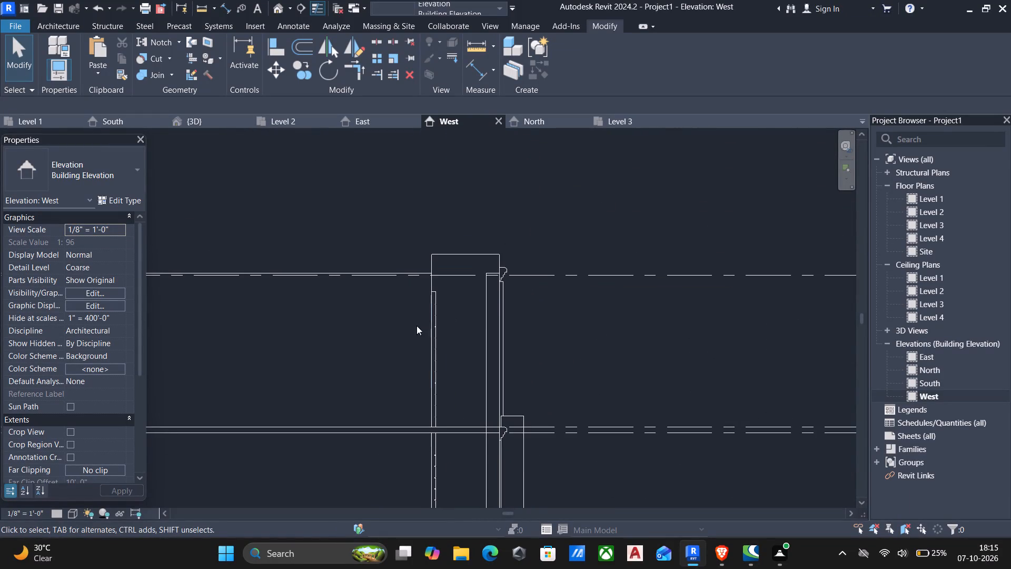
Examine the front facade's cornices, upper arch and side profile from the side and at oblique angles in the 3D view.
scroll(436, 335, "up", 1)
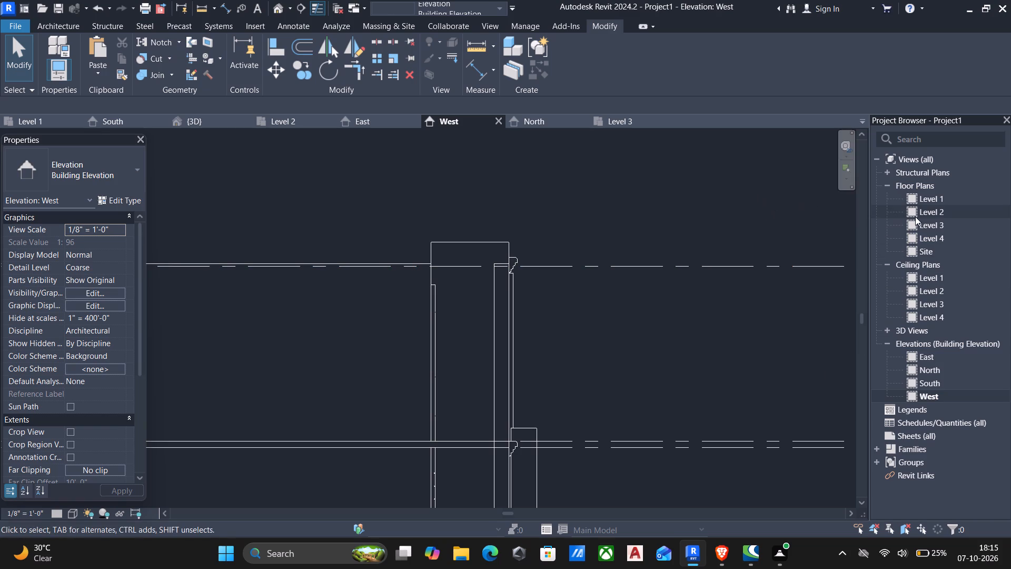
left_click(276, 10)
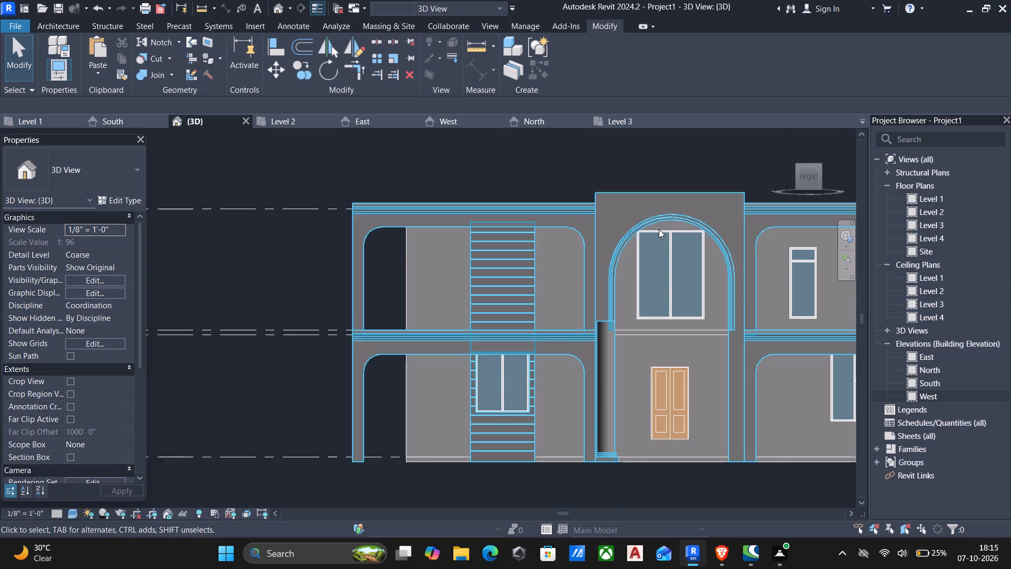
scroll(658, 232, "down", 3)
middle_click_drag(647, 246, 454, 243)
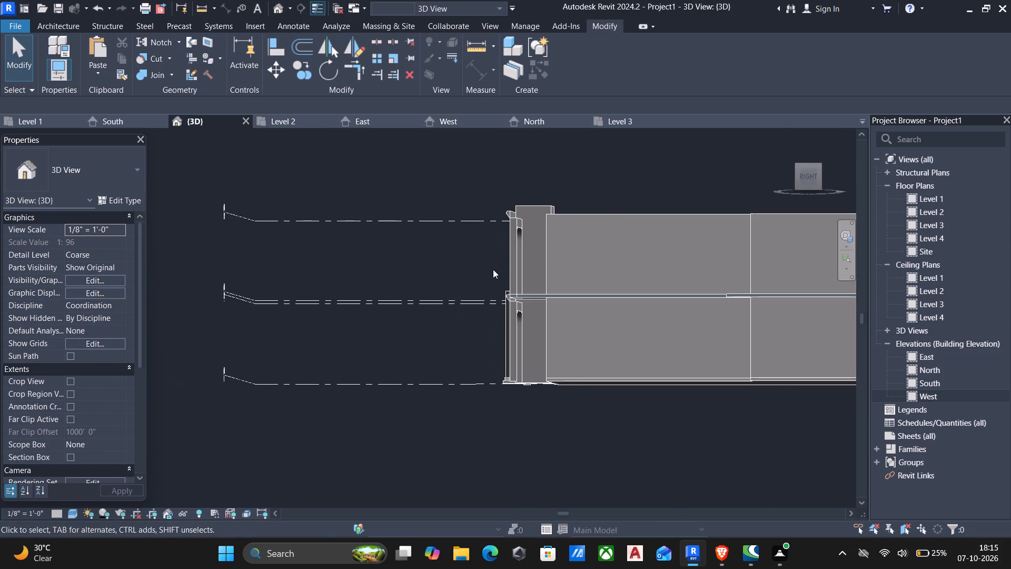
middle_click_drag(497, 290, 498, 302)
scroll(497, 293, "down", 1)
scroll(498, 302, "up", 1)
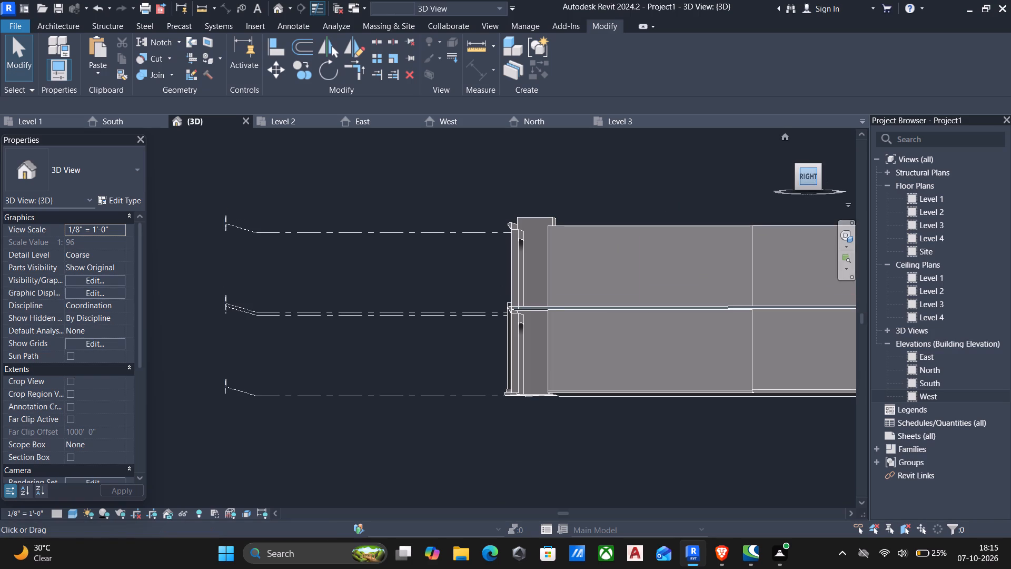
left_click(811, 180)
scroll(391, 315, "up", 5)
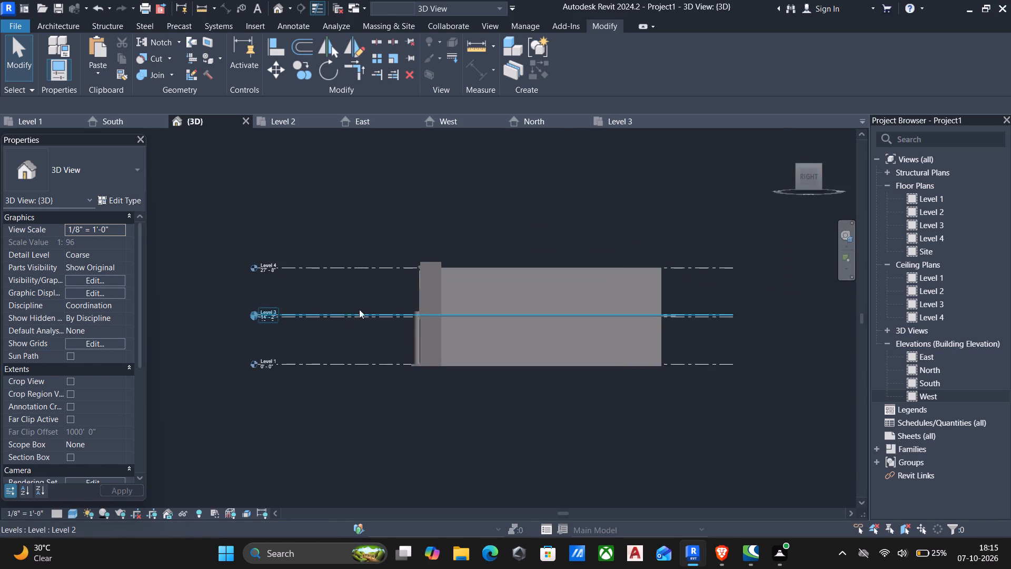
scroll(414, 308, "up", 11)
scroll(404, 256, "up", 11)
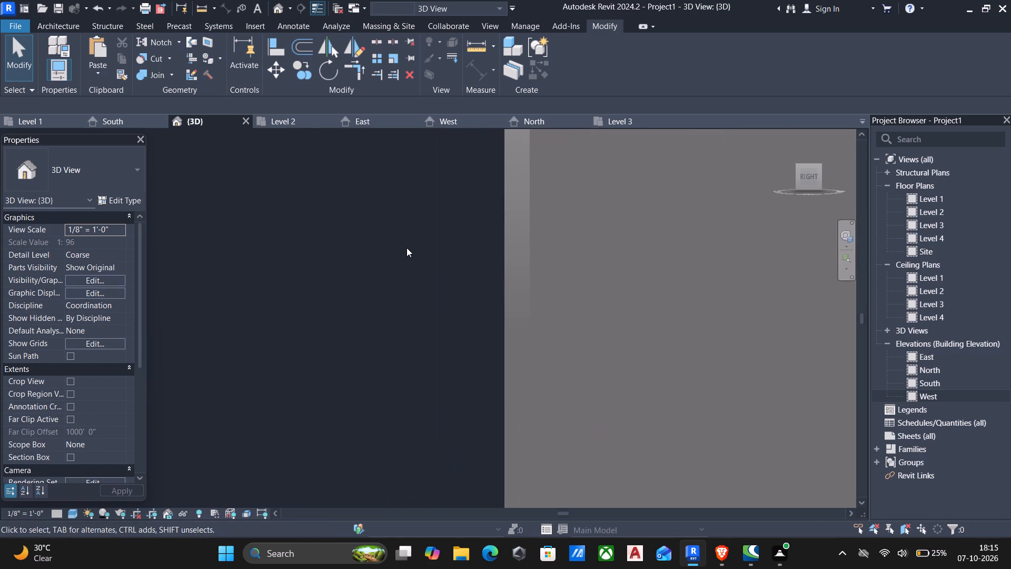
scroll(407, 248, "down", 8)
middle_click_drag(407, 248, 419, 266, "shift")
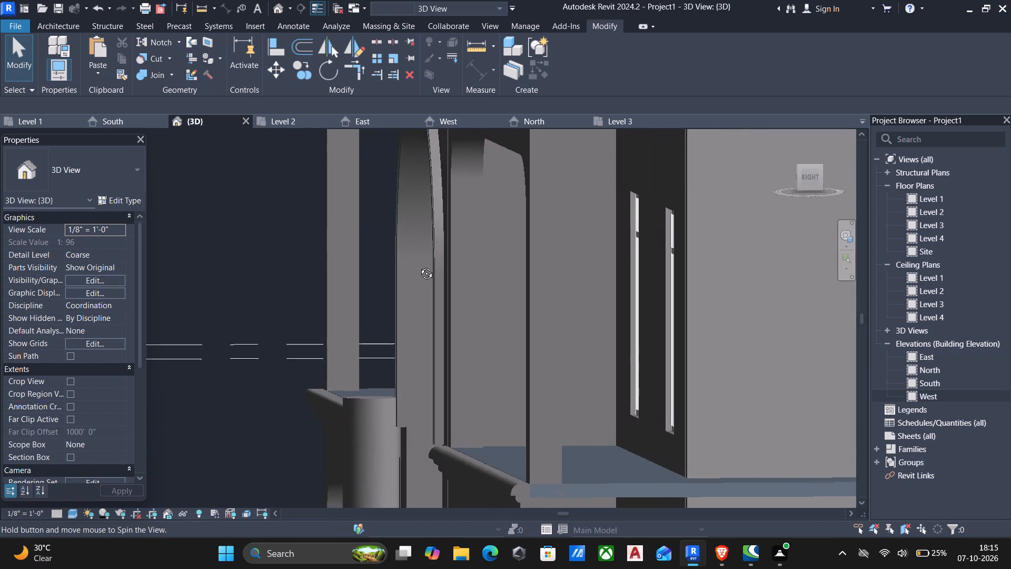
middle_click_drag(419, 266, 410, 260, "shift")
scroll(410, 254, "down", 2)
middle_click_drag(410, 268, 412, 301)
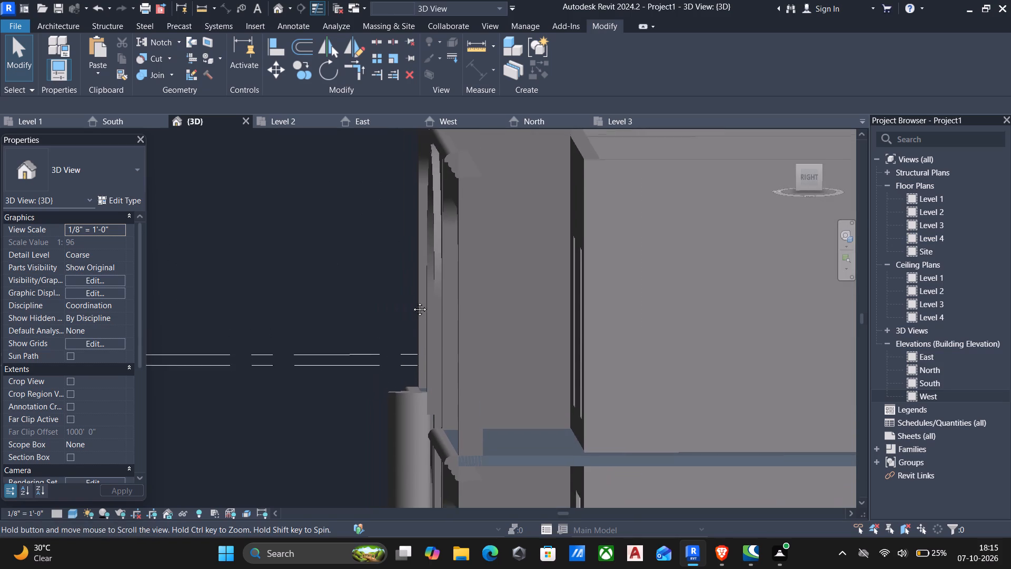
middle_click_drag(412, 301, 404, 395)
middle_click_drag(407, 385, 429, 374)
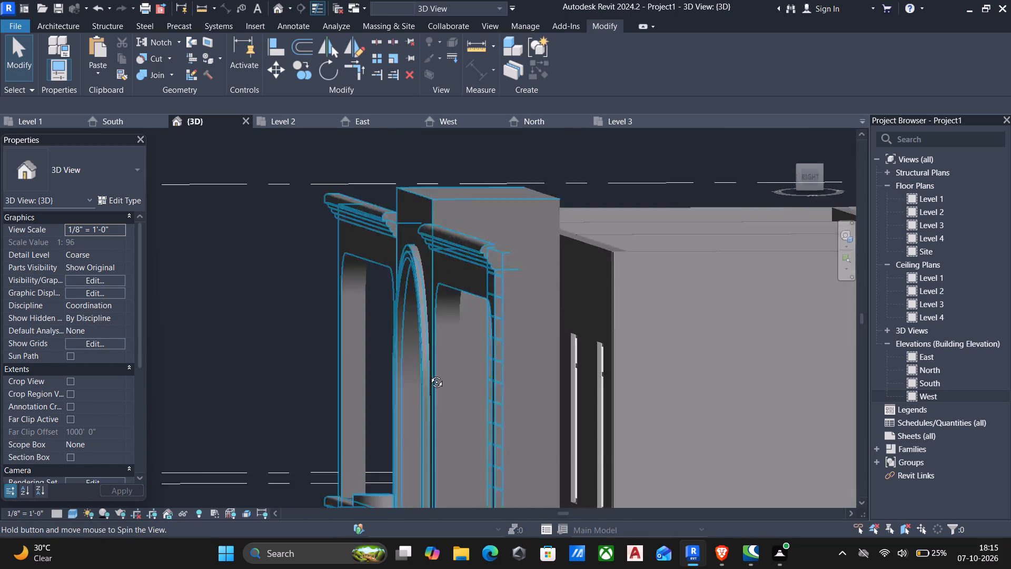
middle_click_drag(429, 374, 444, 386)
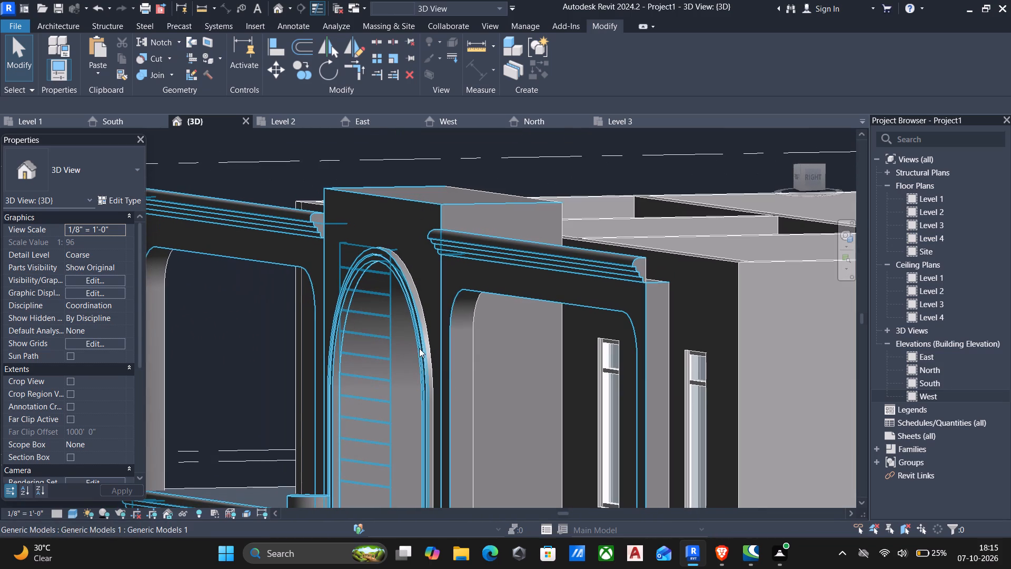
Edit the facade model in place, stretch the upper-storey arch surround forward to an Extrusion End of 5' 4 115/128", and finish the model.
left_click(421, 346)
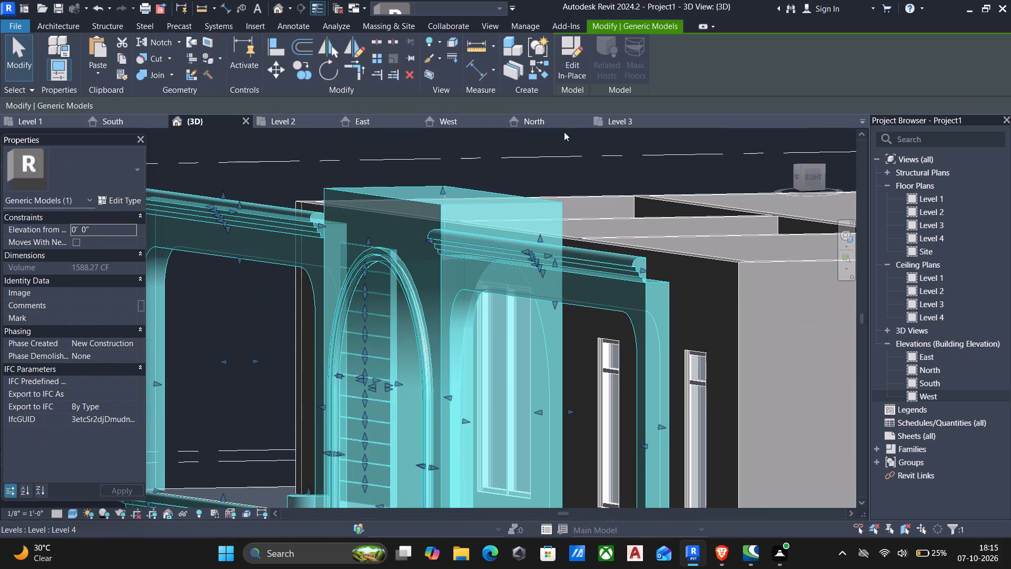
left_click(569, 73)
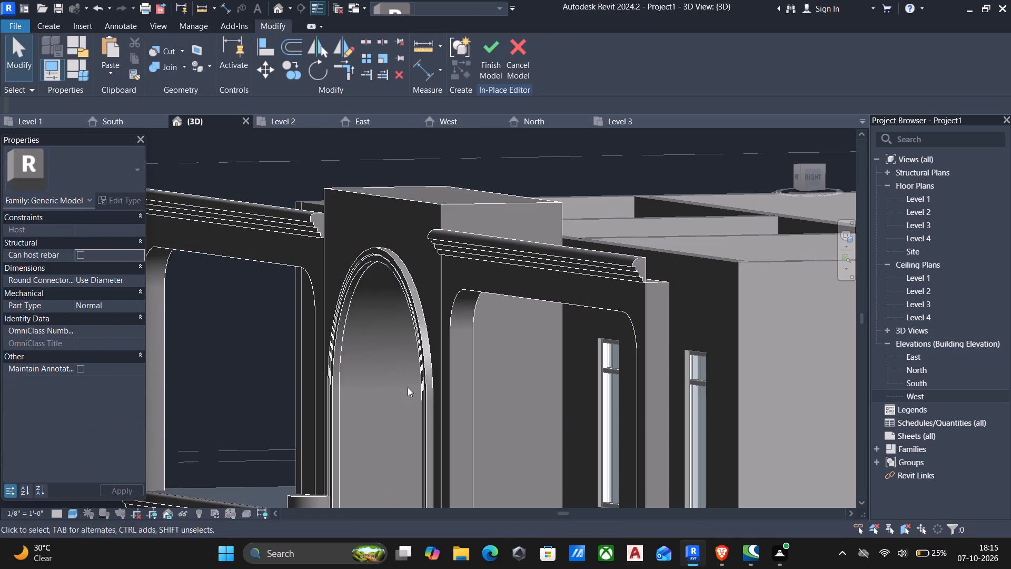
left_click(425, 382)
left_click_drag(372, 386, 326, 391)
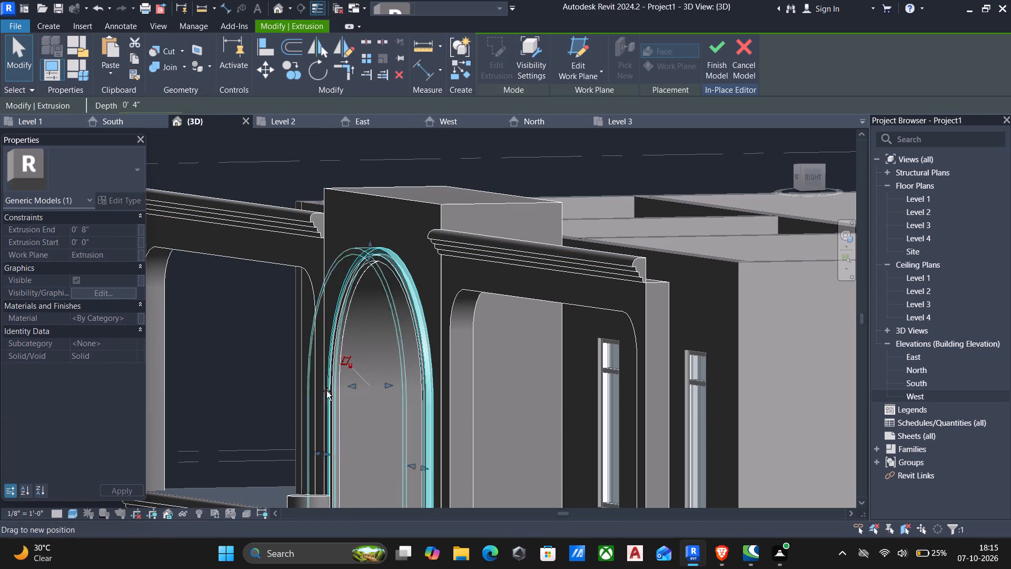
left_click_drag(326, 391, 275, 396)
scroll(368, 328, "down", 2)
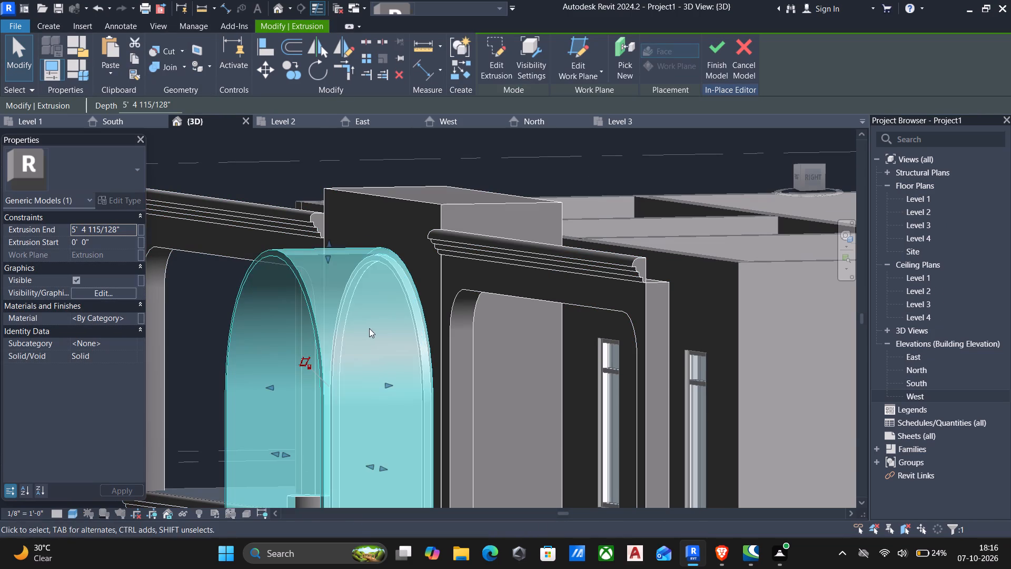
scroll(369, 328, "down", 4)
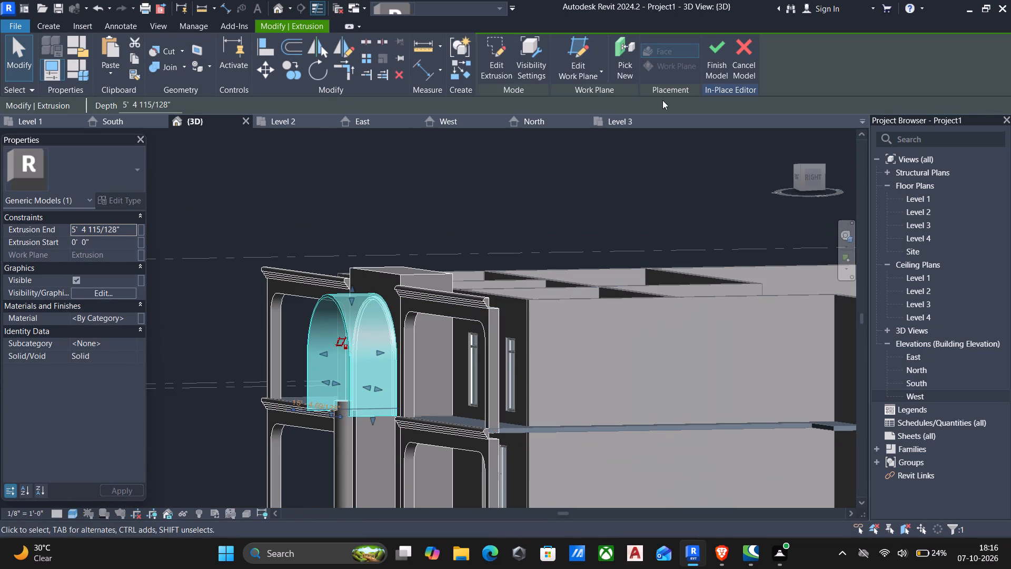
left_click(716, 60)
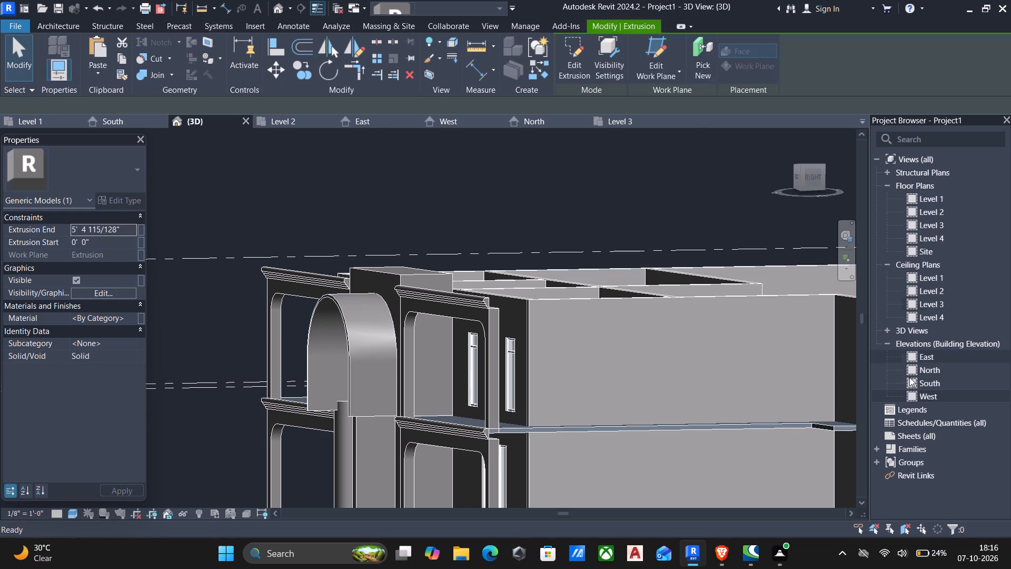
From the West elevation, reopen the facade model in place and start an extrusion with the projecting arch's side face as work plane in 3D.
double_click(930, 394)
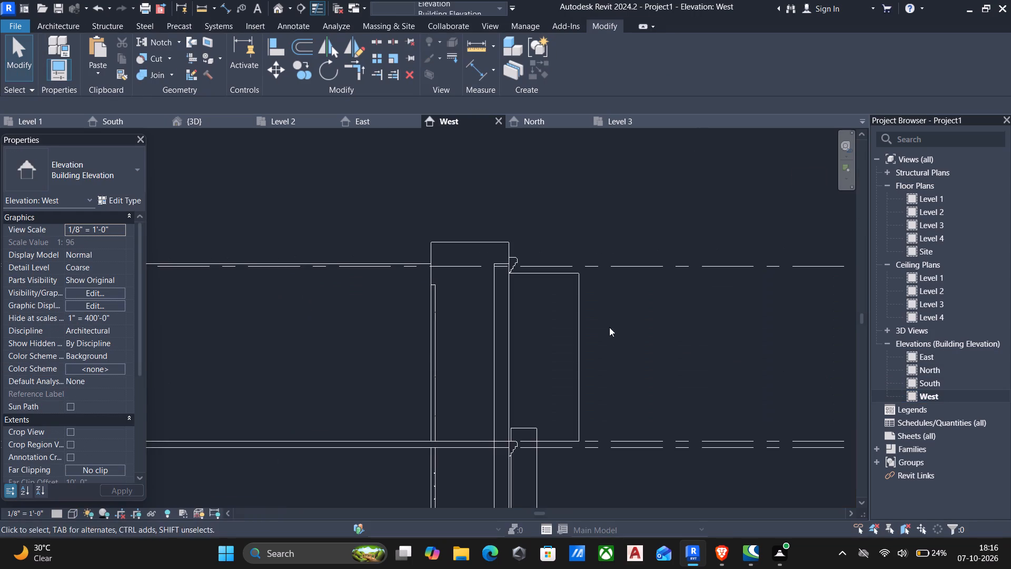
scroll(571, 316, "down", 5)
left_click(571, 312)
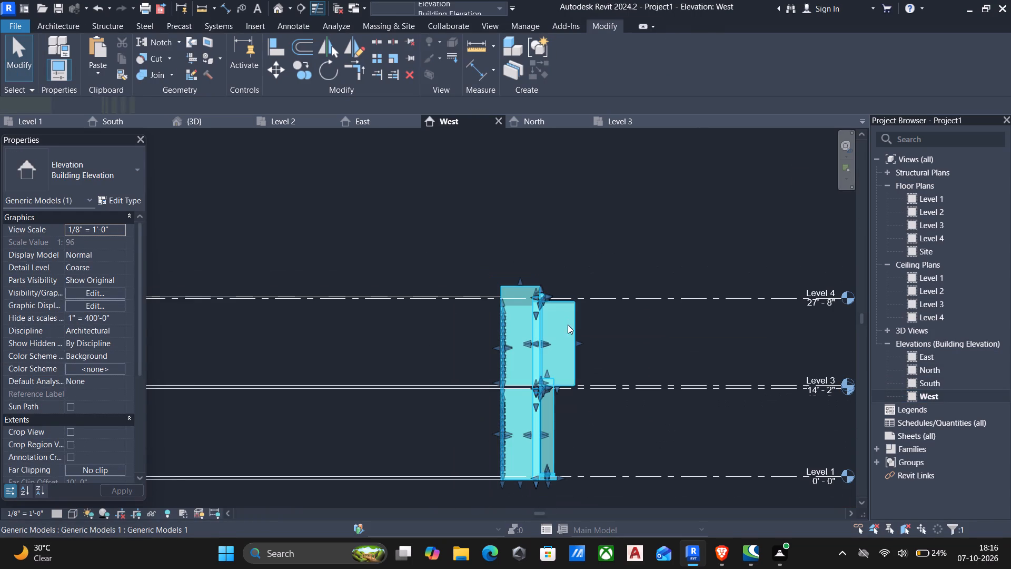
left_click(566, 59)
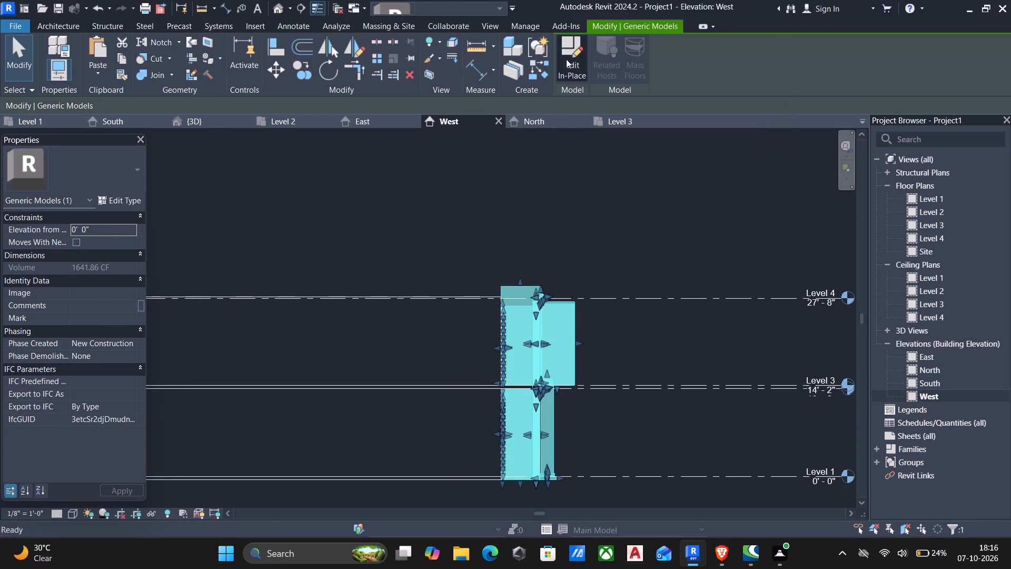
scroll(572, 357, "up", 4)
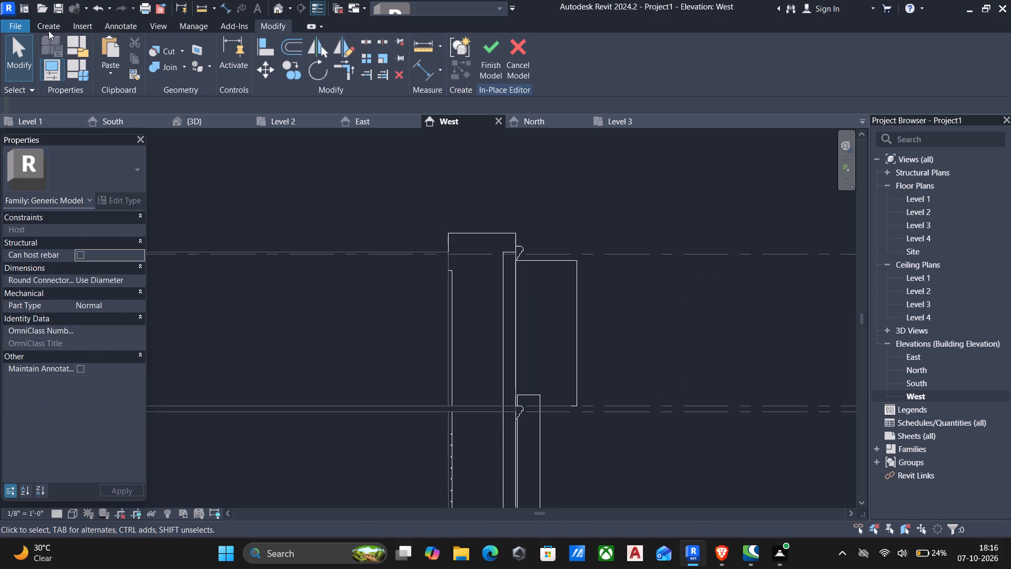
left_click(48, 31)
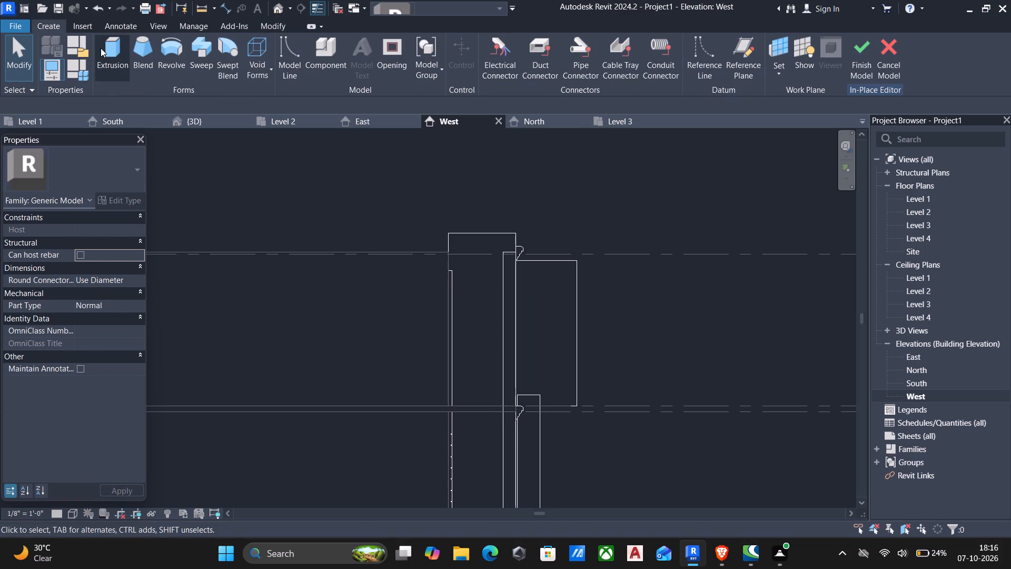
left_click(103, 50)
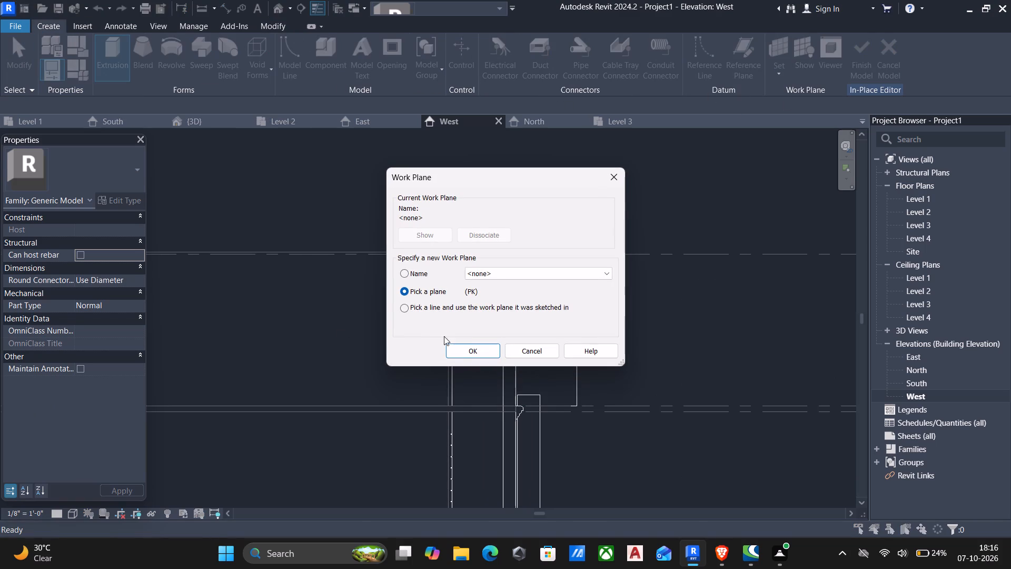
left_click(459, 347)
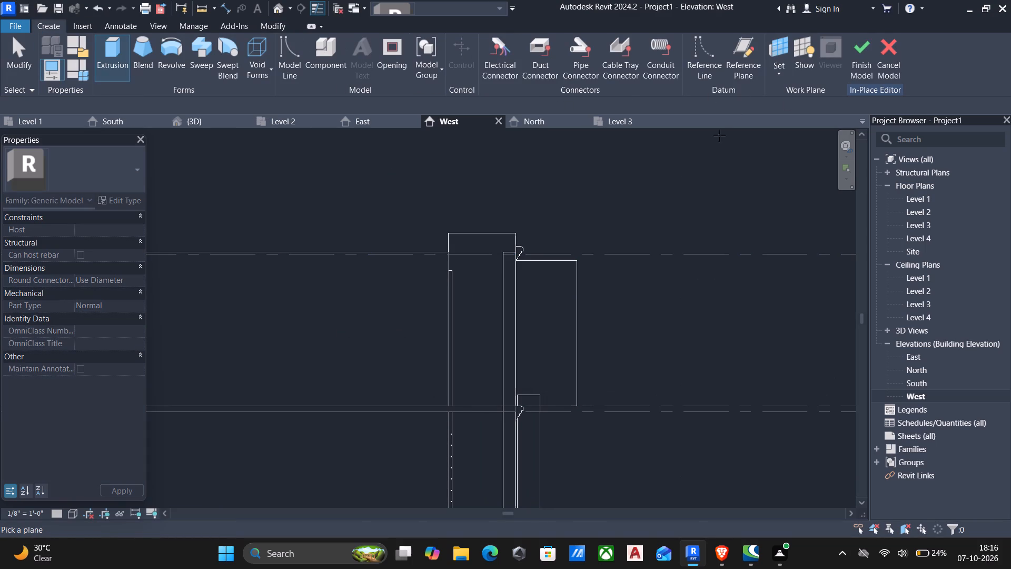
left_click(276, 2)
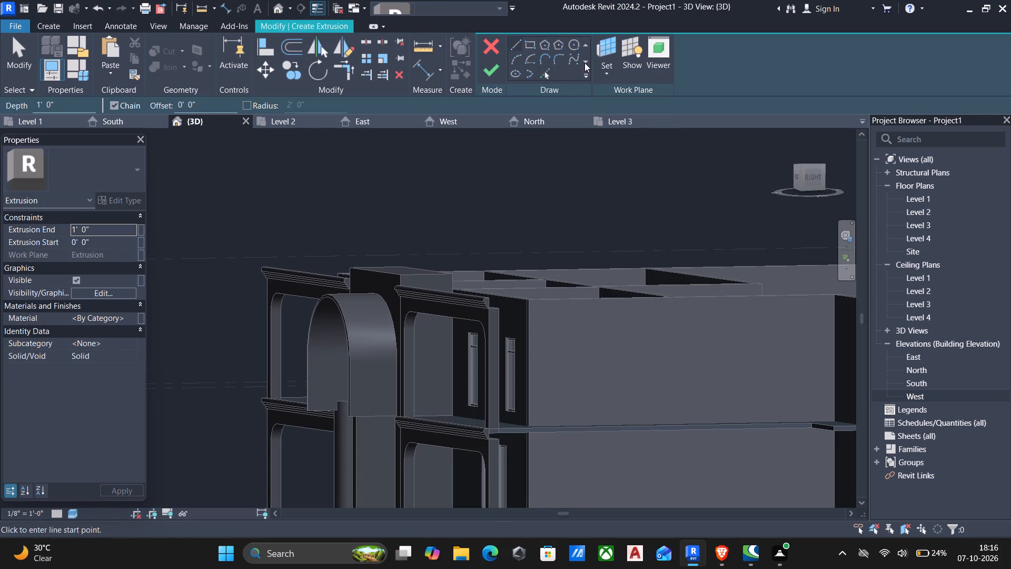
left_click(603, 70)
left_click(620, 122)
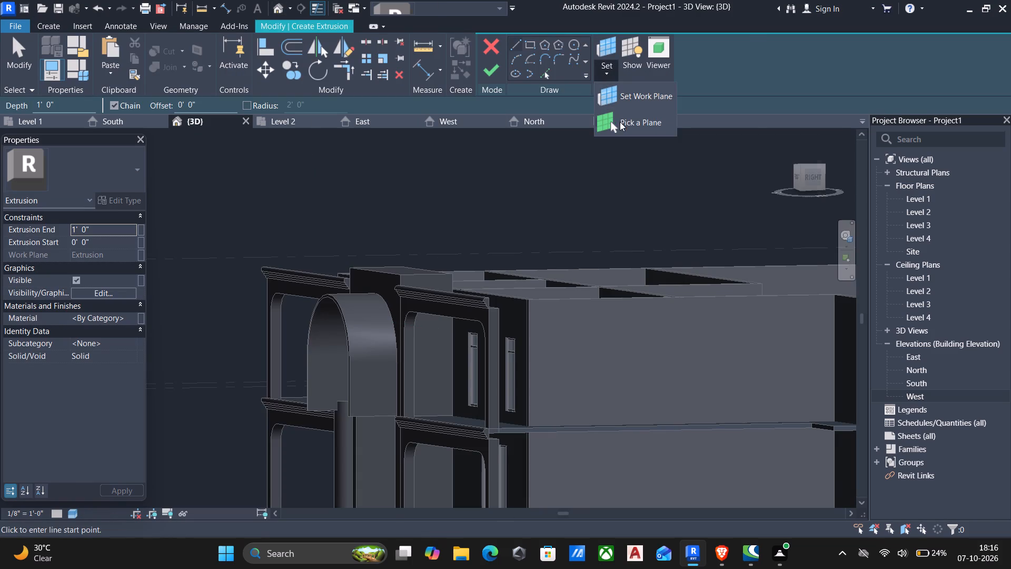
left_click(365, 414)
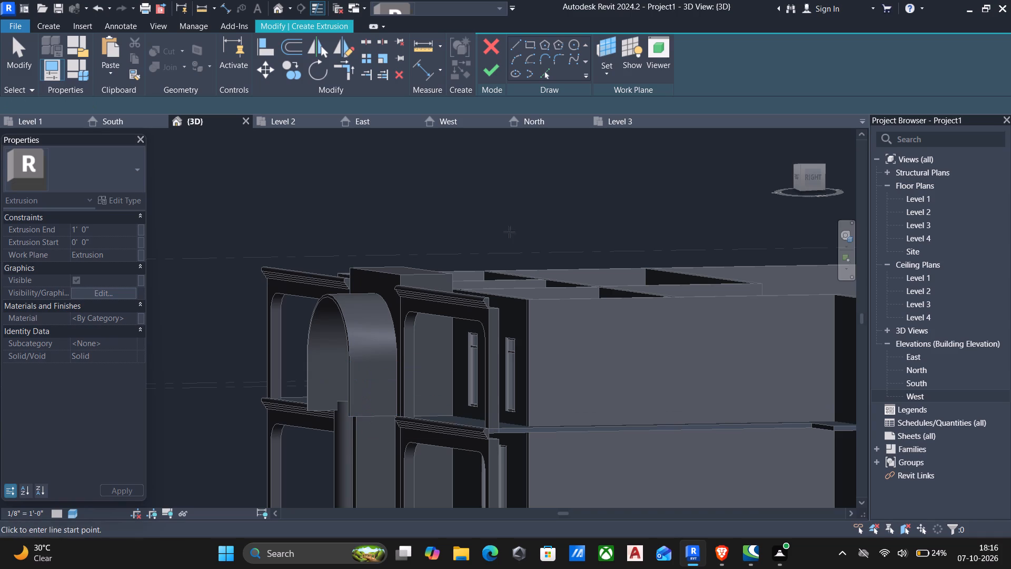
left_click(628, 51)
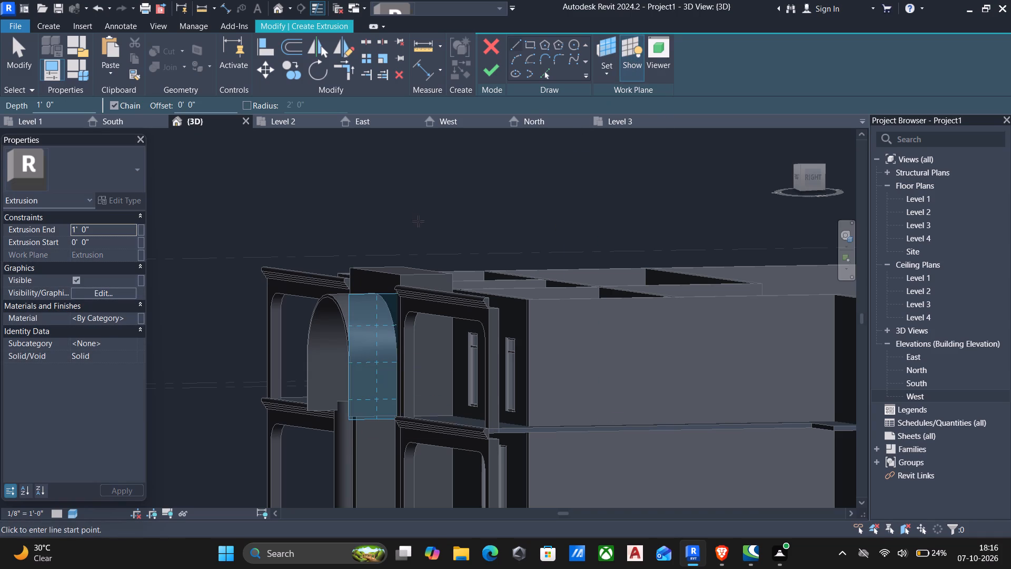
left_click(632, 55)
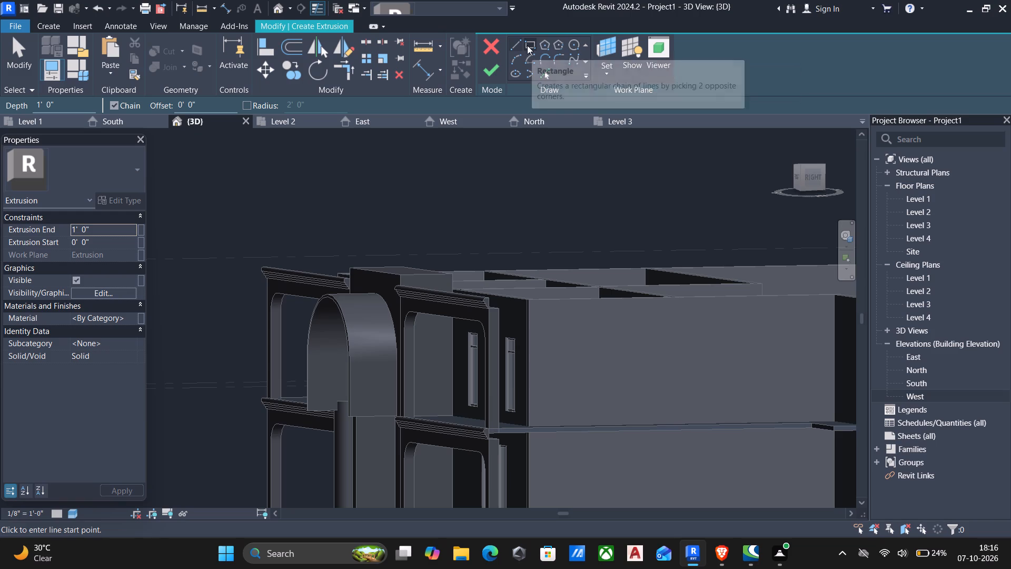
Sketch a closed C-shaped line profile about 1' high across the arch's front edge, its two prongs about 4" thick pointing forward.
left_click(510, 45)
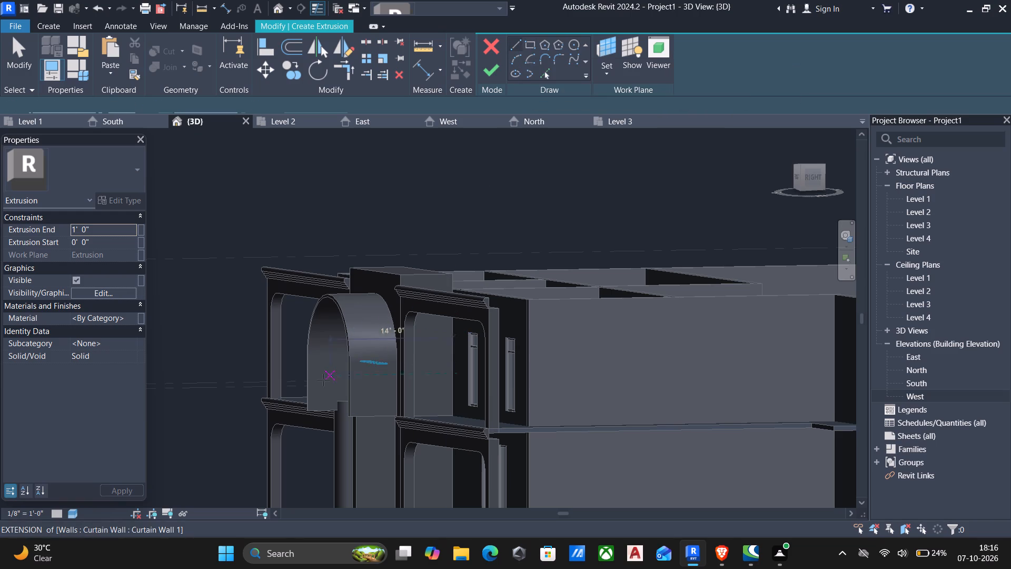
scroll(354, 359, "up", 4)
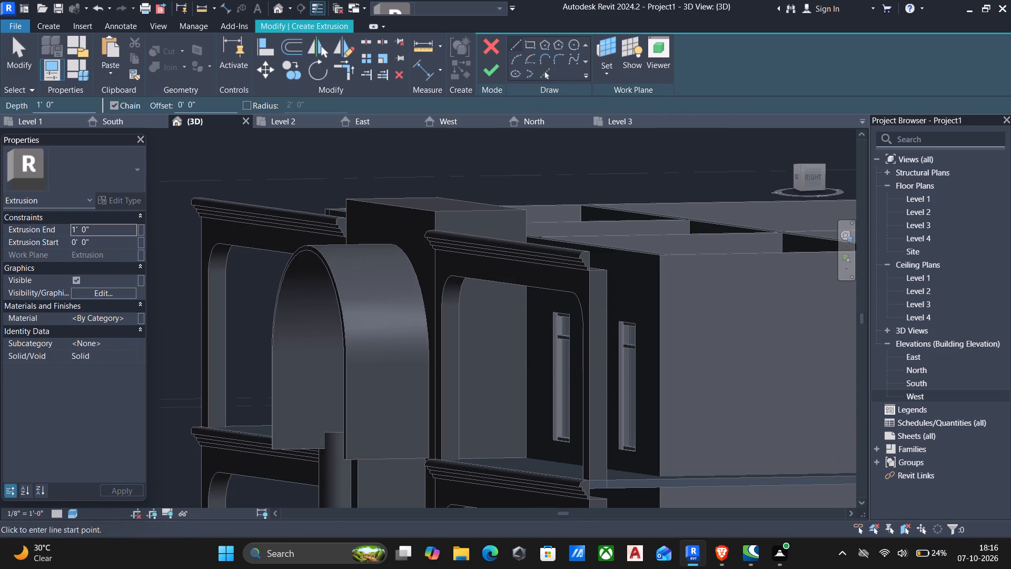
left_click(814, 175)
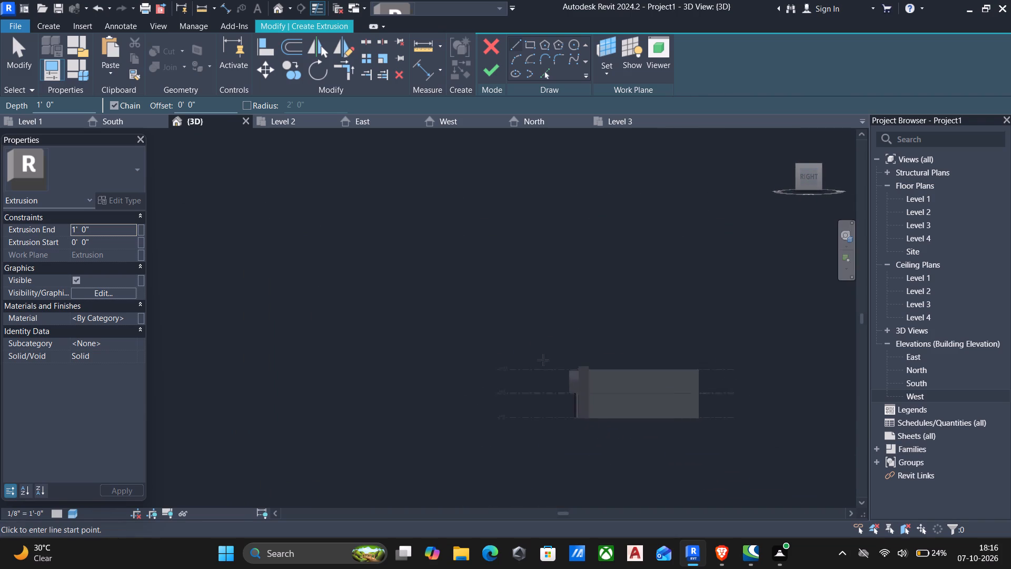
scroll(453, 385, "up", 5)
scroll(265, 273, "up", 4)
scroll(319, 195, "up", 5)
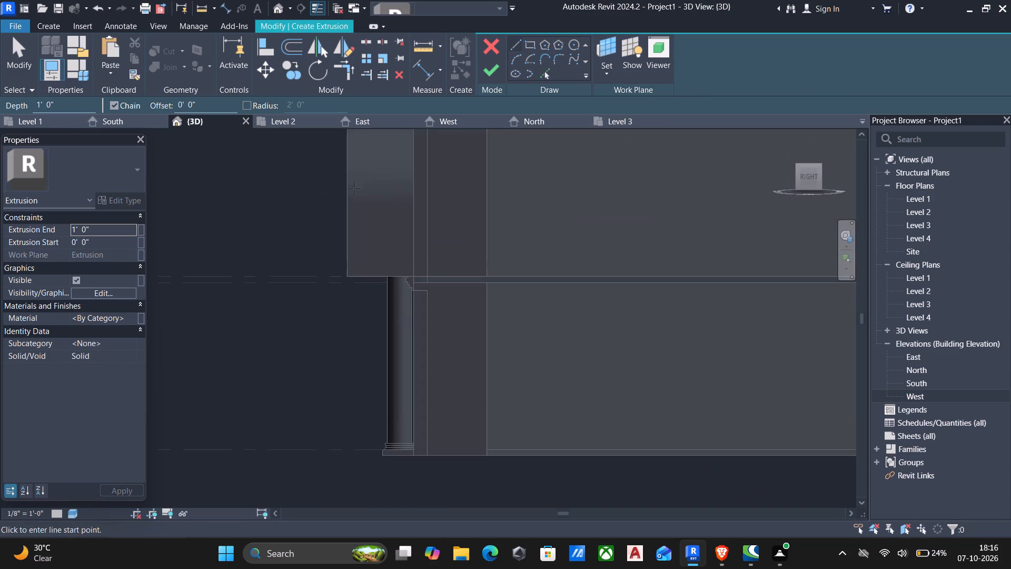
scroll(356, 190, "up", 5)
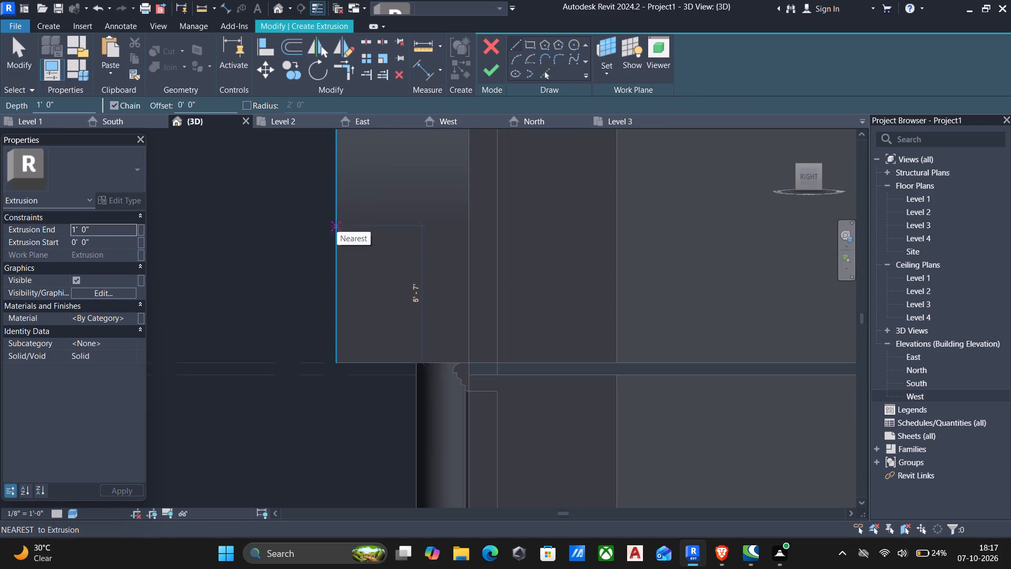
left_click(346, 226)
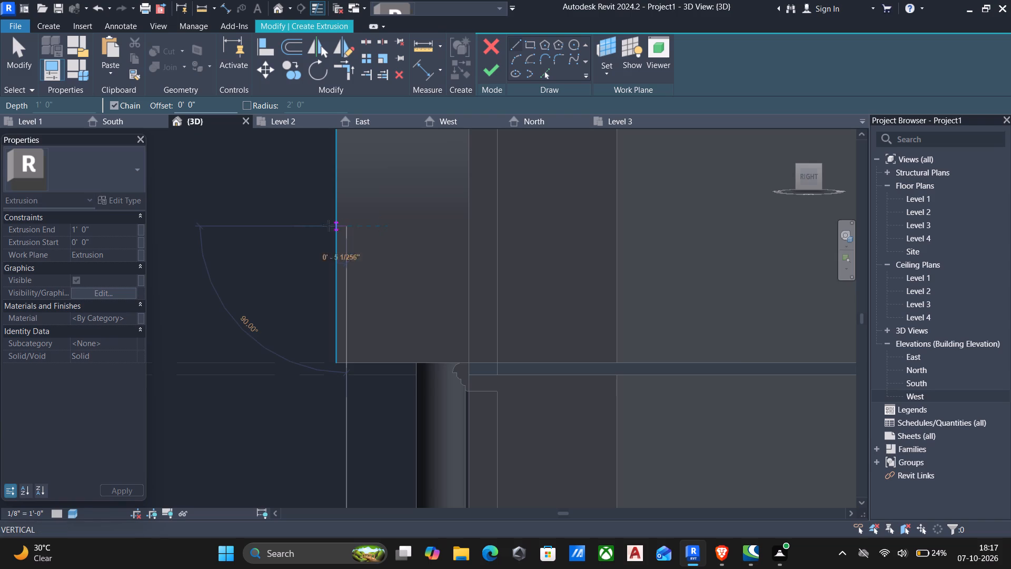
scroll(317, 225, "up", 3)
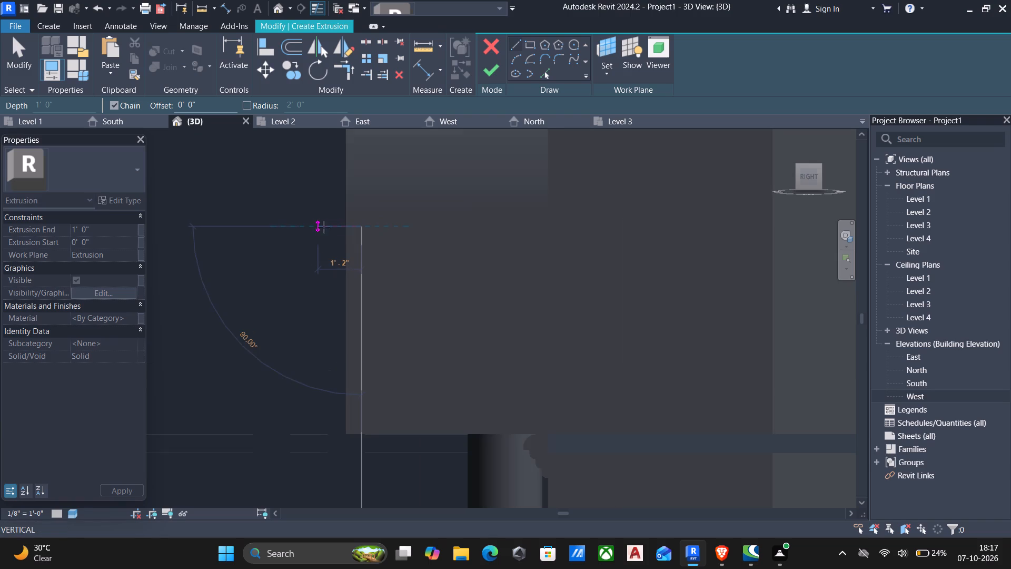
left_click(329, 228)
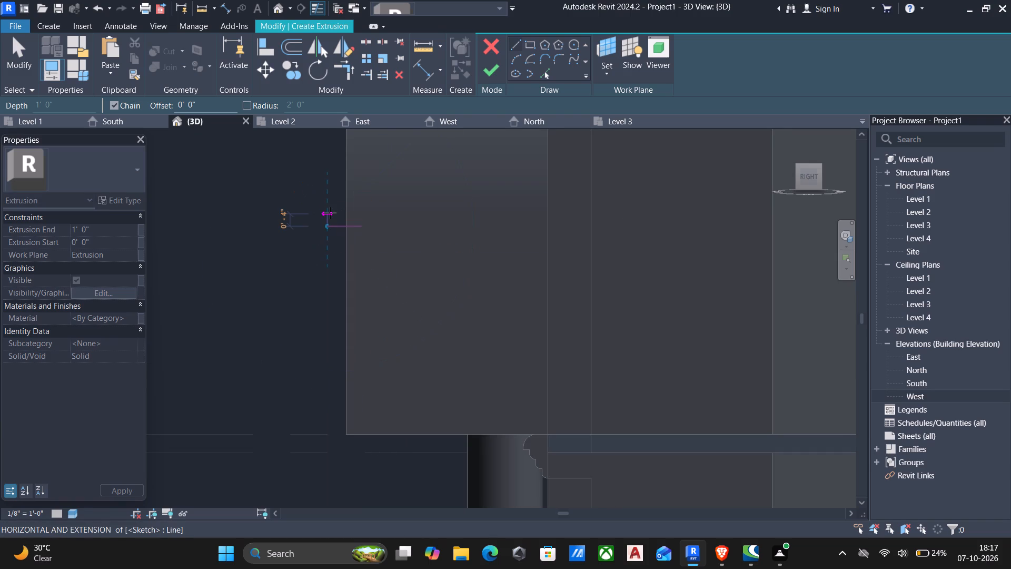
left_click(330, 213)
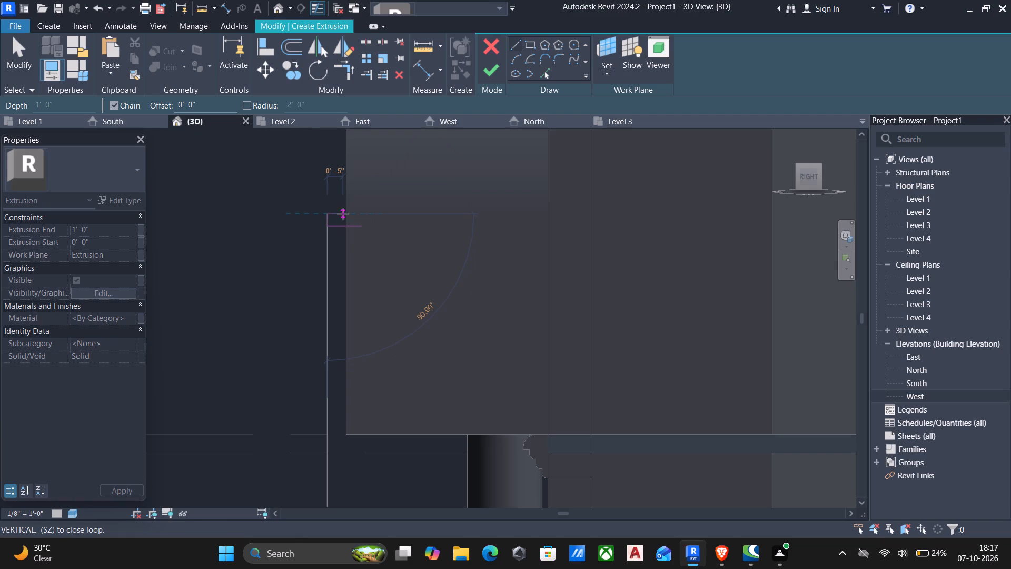
left_click(345, 213)
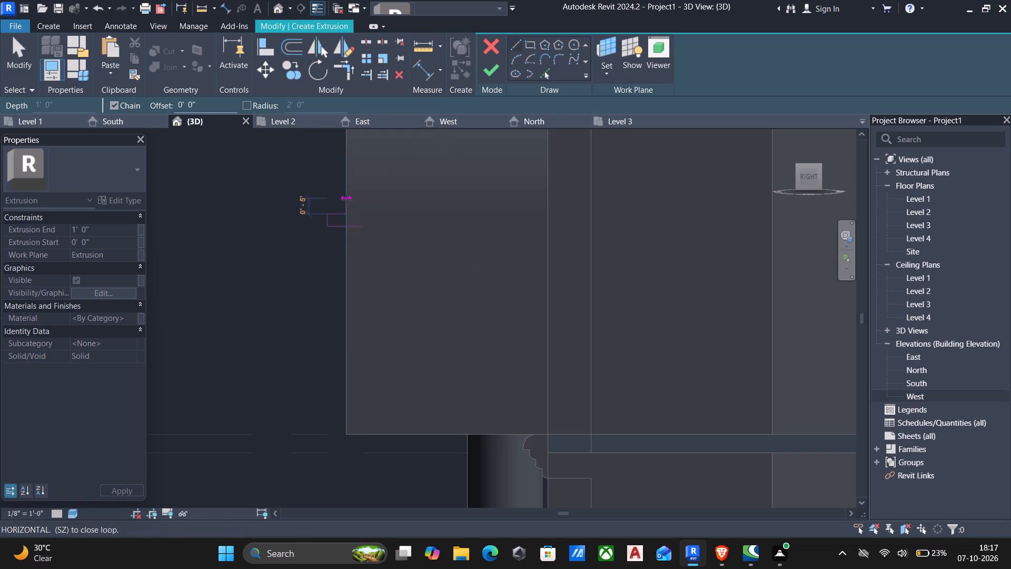
left_click(346, 201)
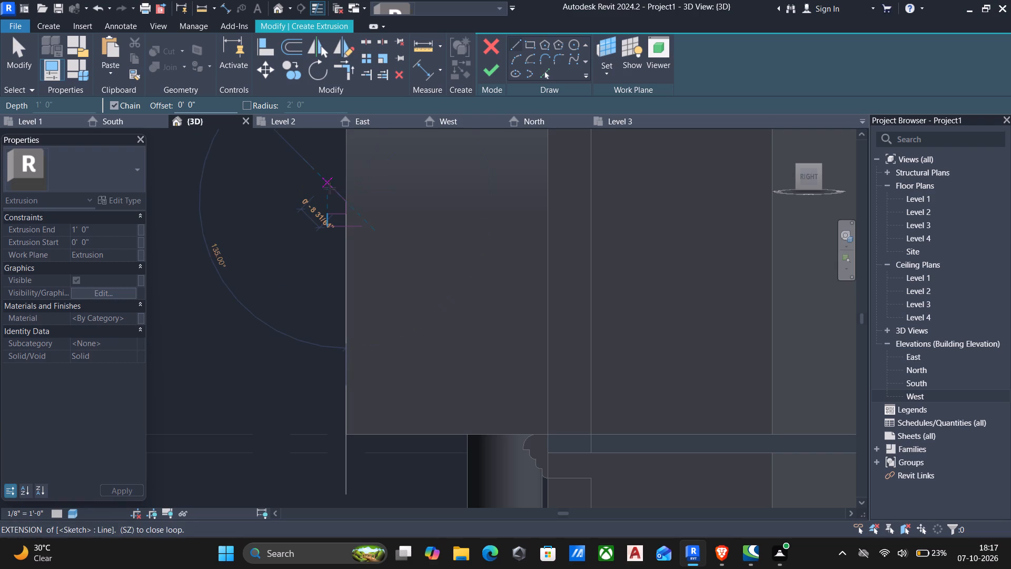
left_click(328, 196)
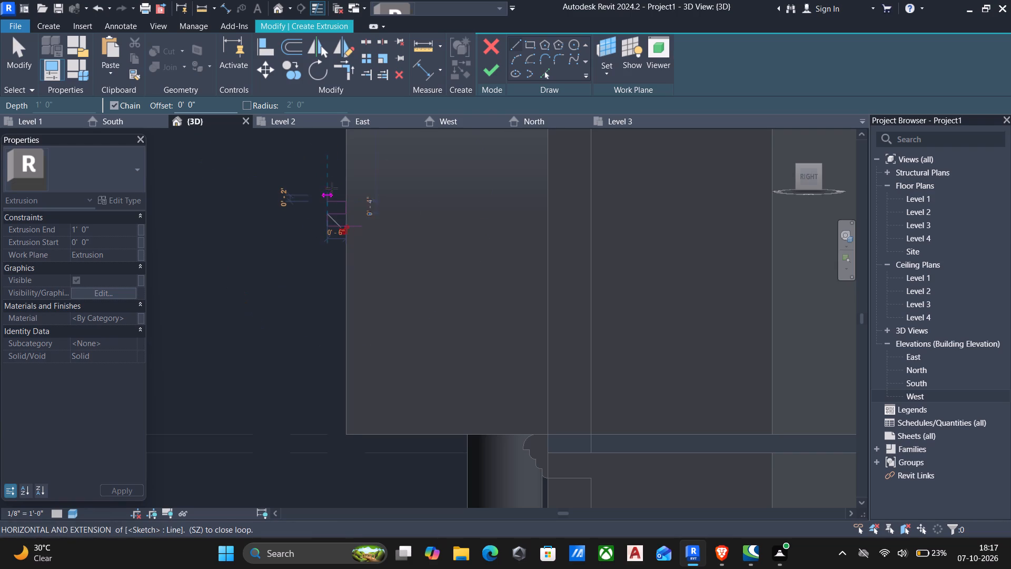
left_click(331, 188)
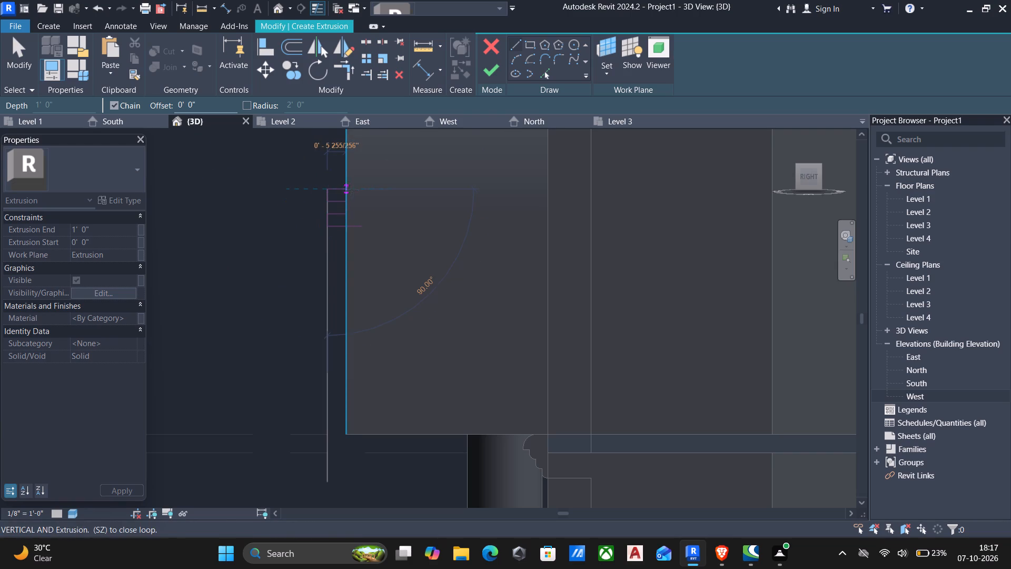
left_click(362, 191)
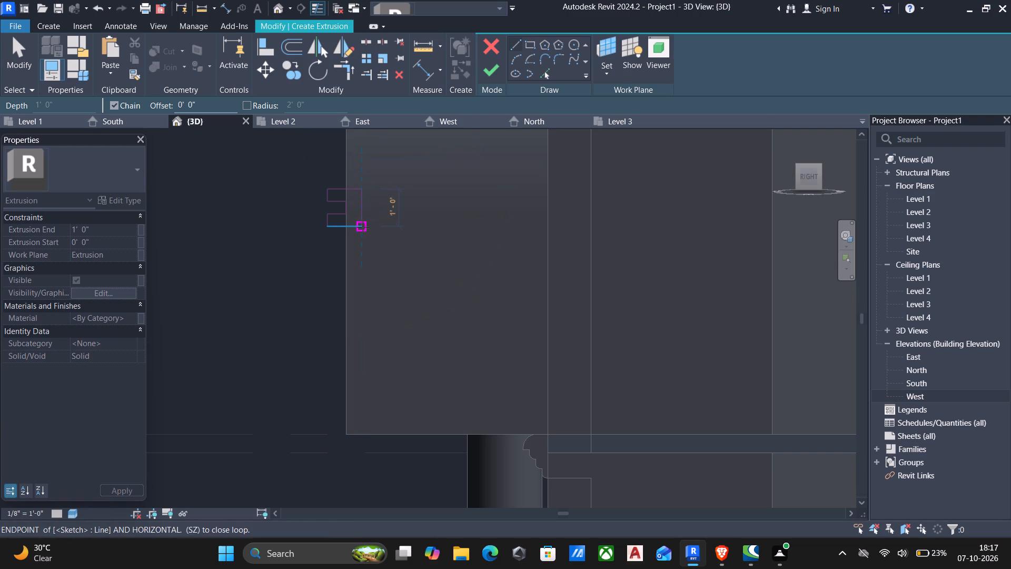
left_click(363, 227)
key("Escape")
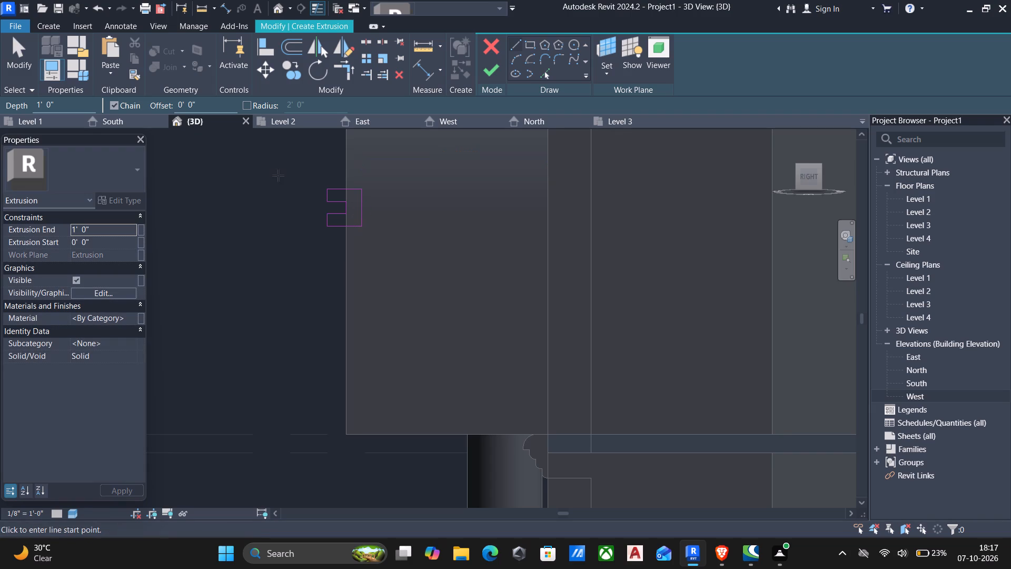
key("Escape")
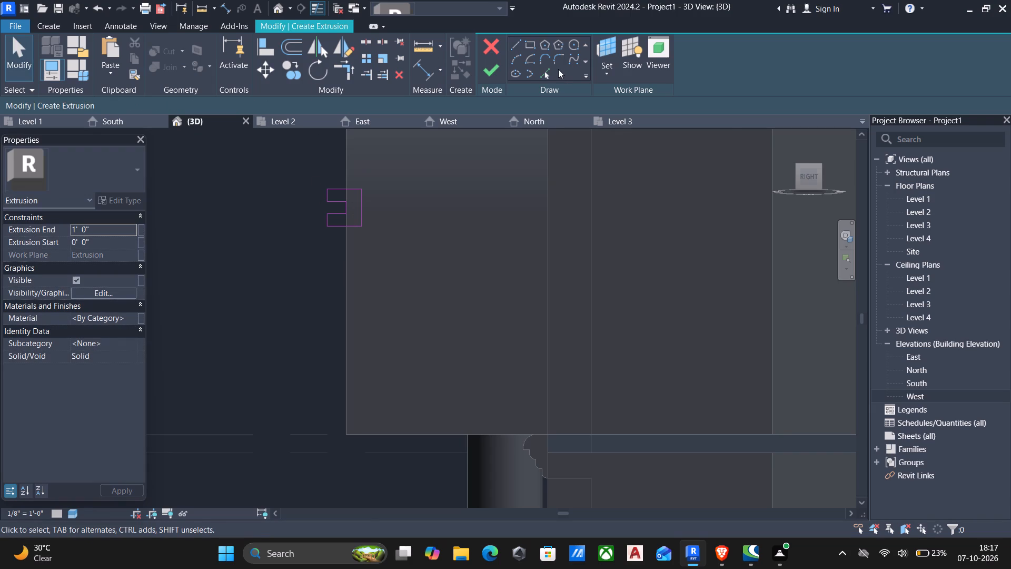
Fillet the profile's two back corners inside the arch with radii of about 5 1/4" at the top and 5" at the bottom.
left_click(556, 61)
scroll(384, 191, "up", 4)
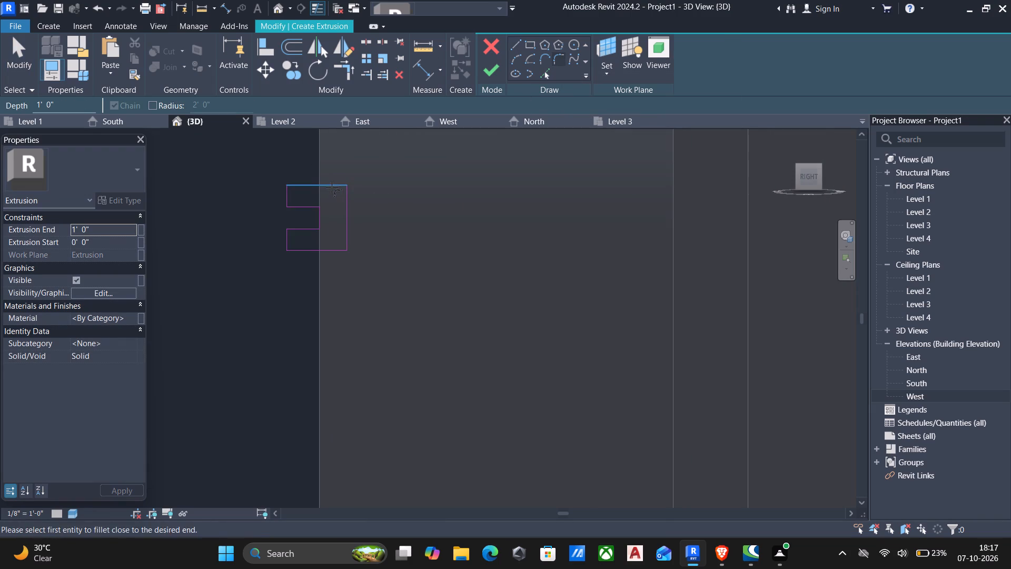
left_click(332, 187)
left_click(349, 204)
scroll(339, 201, "up", 7)
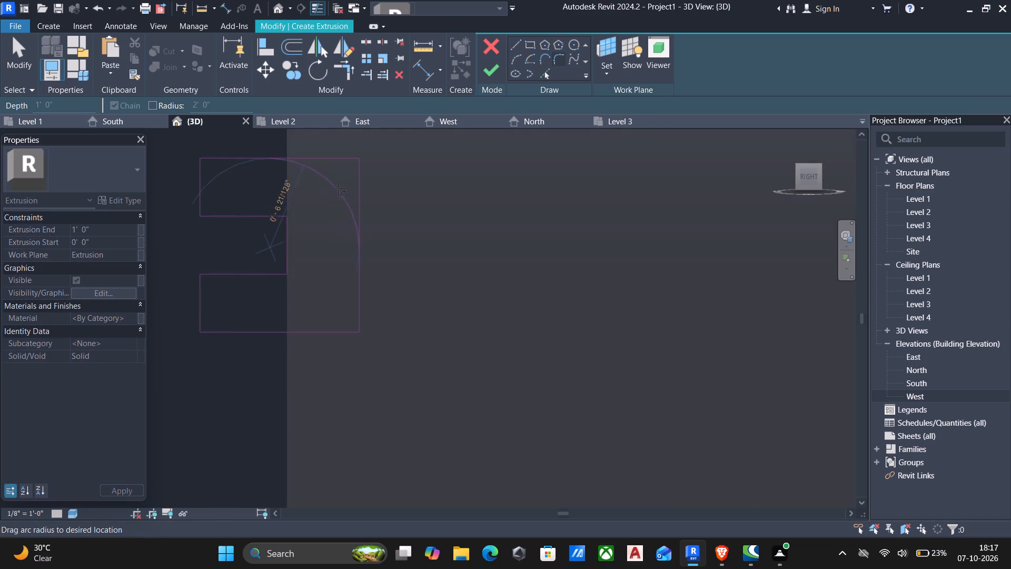
left_click(341, 185)
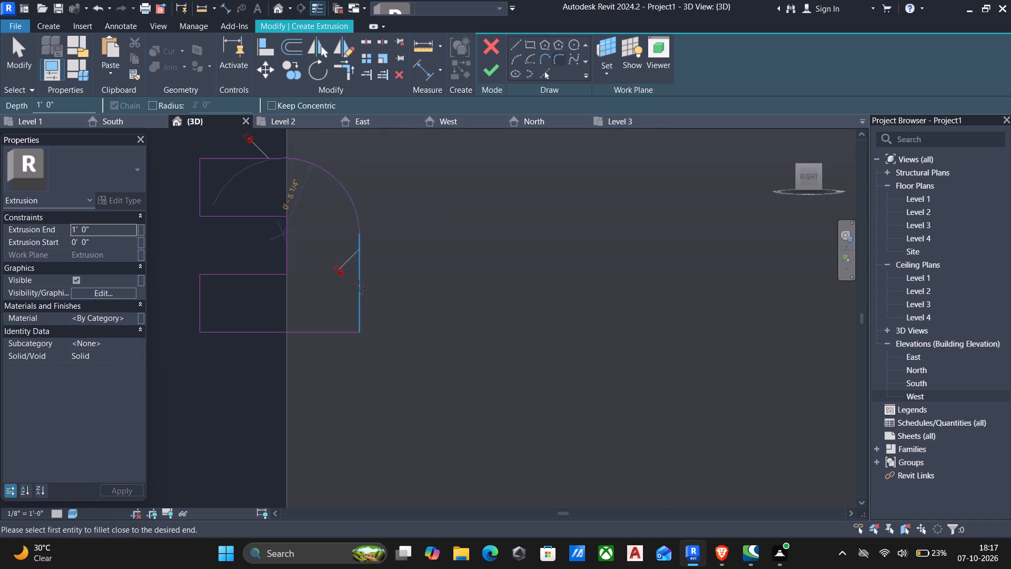
left_click(359, 286)
left_click(332, 334)
scroll(326, 307, "up", 1)
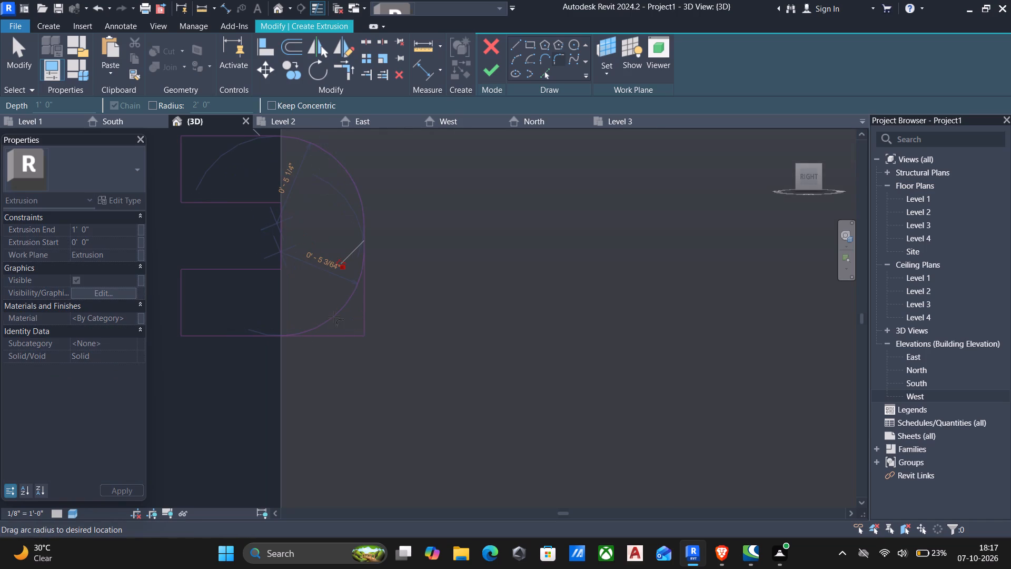
left_click(334, 317)
Fillet the upper outer corner of the profile's upper prong with a radius of about 2 1/4".
scroll(284, 290, "down", 2)
middle_click_drag(284, 290, 324, 332)
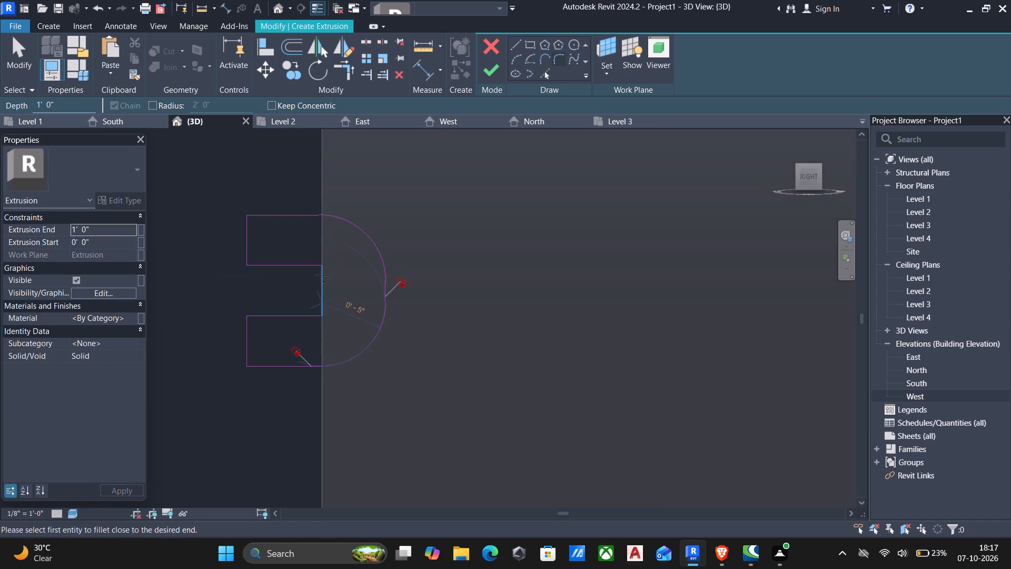
left_click(257, 214)
left_click(247, 241)
scroll(253, 237, "up", 1)
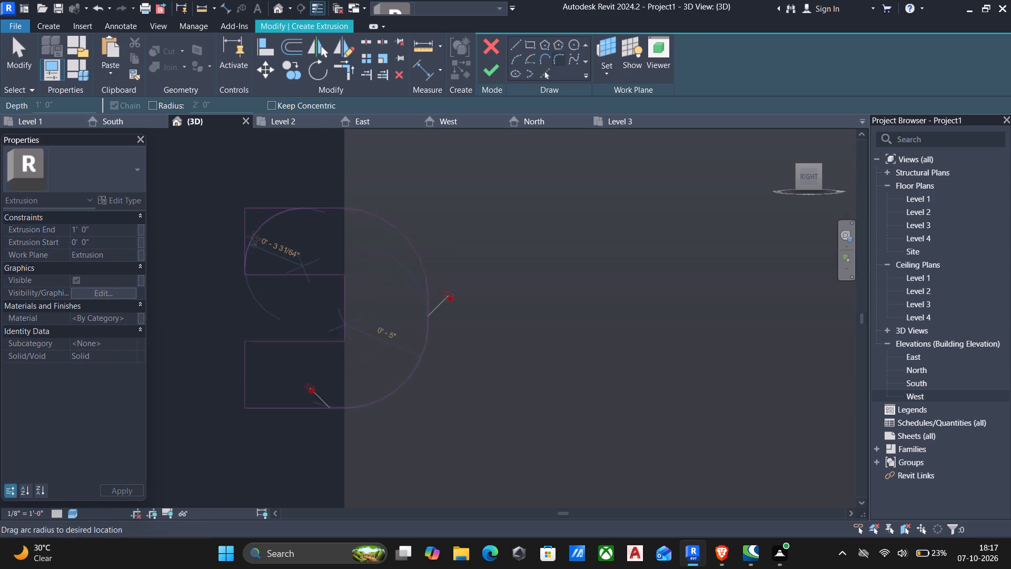
scroll(253, 237, "up", 6)
left_click(252, 209)
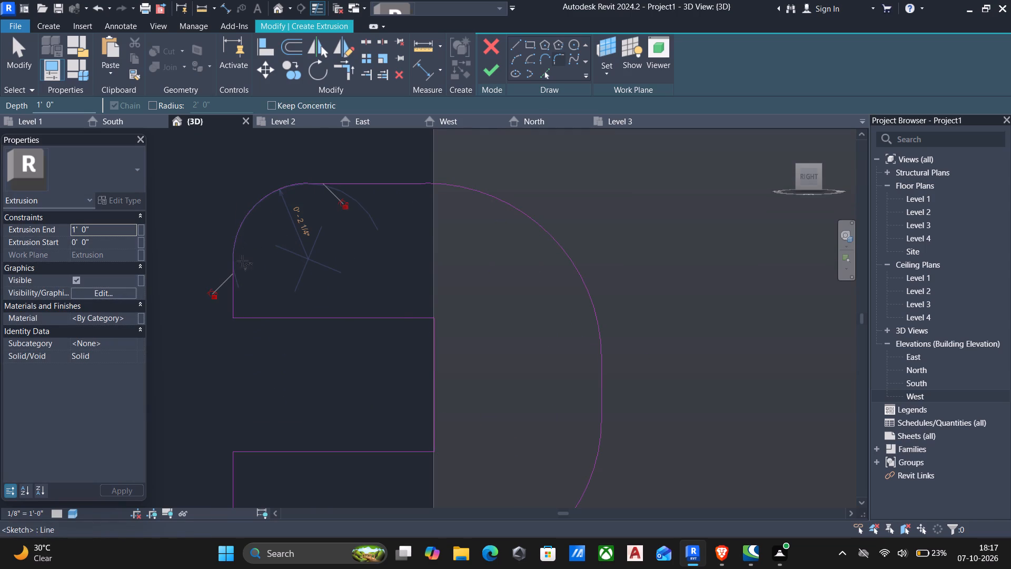
Fillet both inner corners of the notch between the prongs with radii of about 1 1/2".
left_click(391, 317)
left_click(431, 350)
scroll(410, 351, "up", 8)
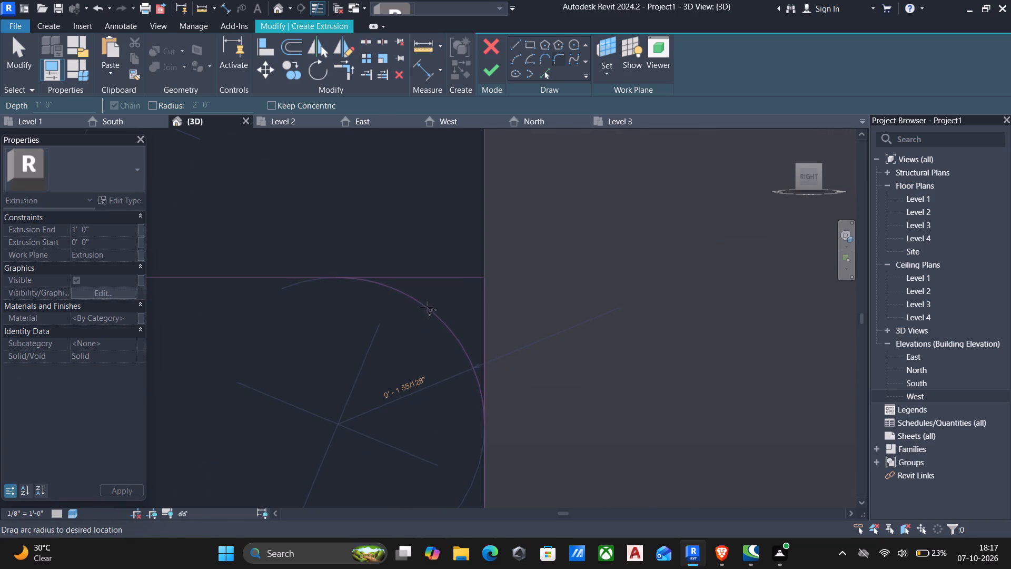
left_click(427, 307)
scroll(425, 317, "down", 4)
middle_click_drag(425, 338, 435, 300)
scroll(434, 327, "down", 1)
middle_click_drag(430, 382, 441, 232)
scroll(459, 357, "up", 5)
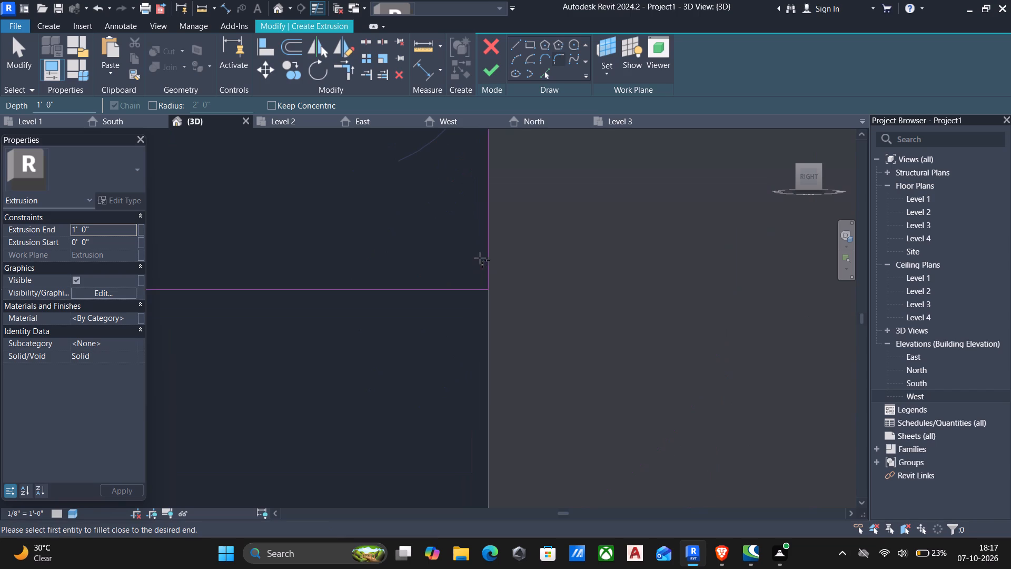
left_click(485, 245)
left_click(421, 286)
scroll(421, 287, "down", 4)
middle_click_drag(422, 298, 452, 369)
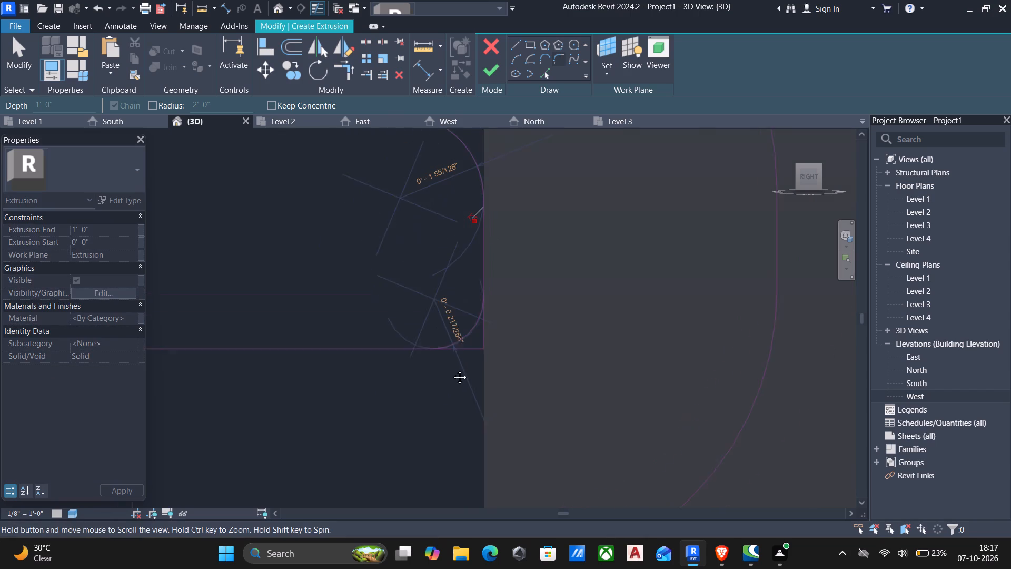
middle_click_drag(452, 369, 459, 381)
scroll(462, 329, "up", 2)
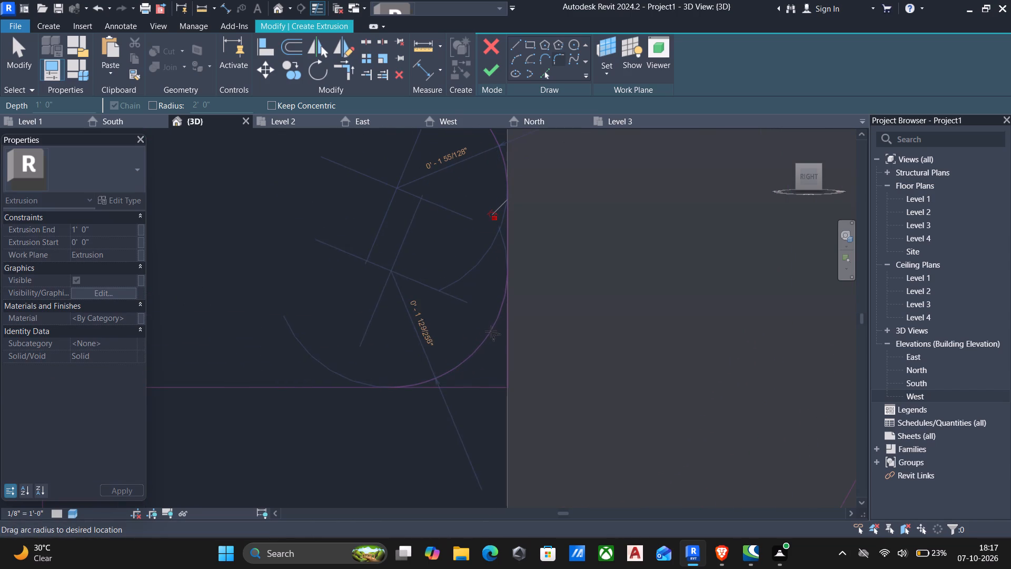
scroll(491, 331, "up", 2)
left_click(495, 327)
Fillet the lower prong's two outer corners with radii of about 1 1/2" at the top and 1 5/8" at the bottom.
scroll(512, 336, "down", 8)
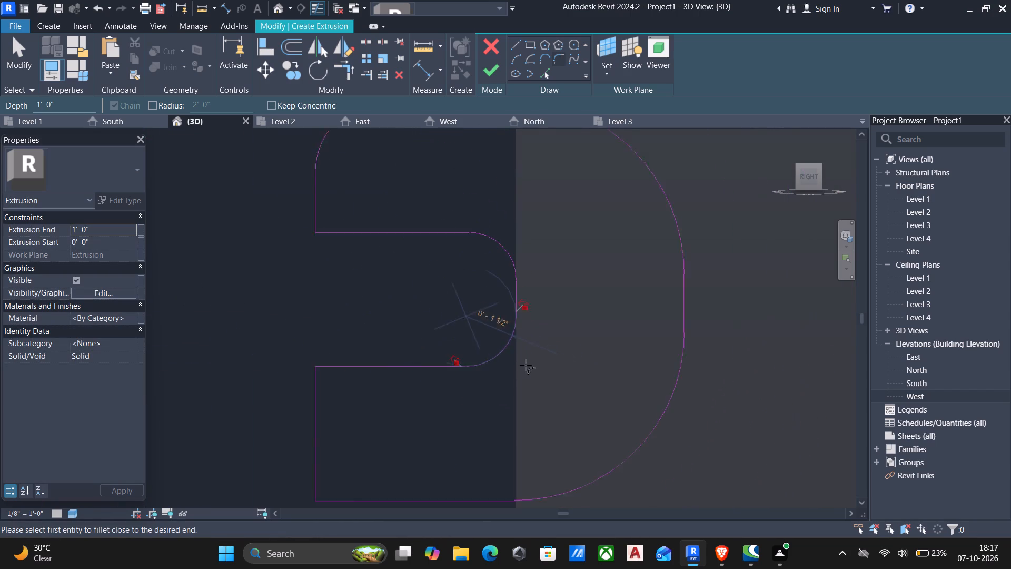
scroll(526, 365, "down", 1)
middle_click_drag(532, 383, 537, 309)
left_click(360, 293)
left_click(346, 317)
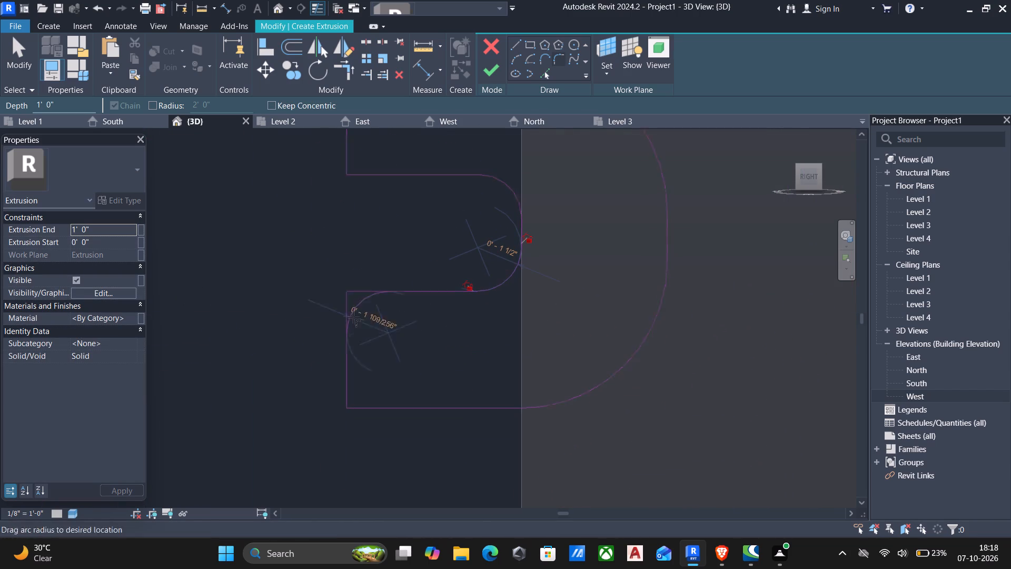
scroll(358, 317, "up", 7)
left_click(362, 295)
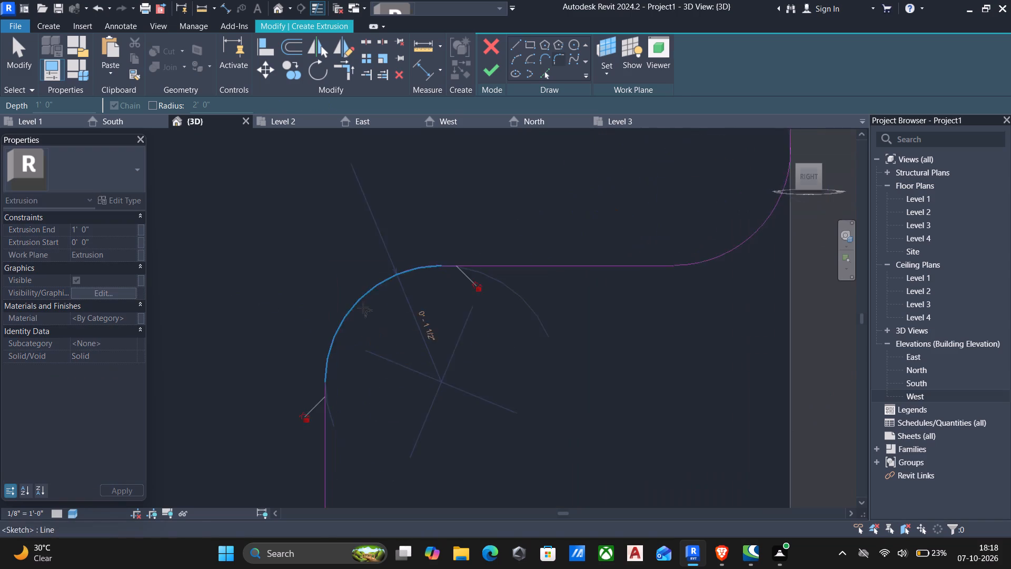
scroll(364, 317, "down", 5)
middle_click_drag(375, 349, 377, 282)
scroll(364, 359, "up", 4)
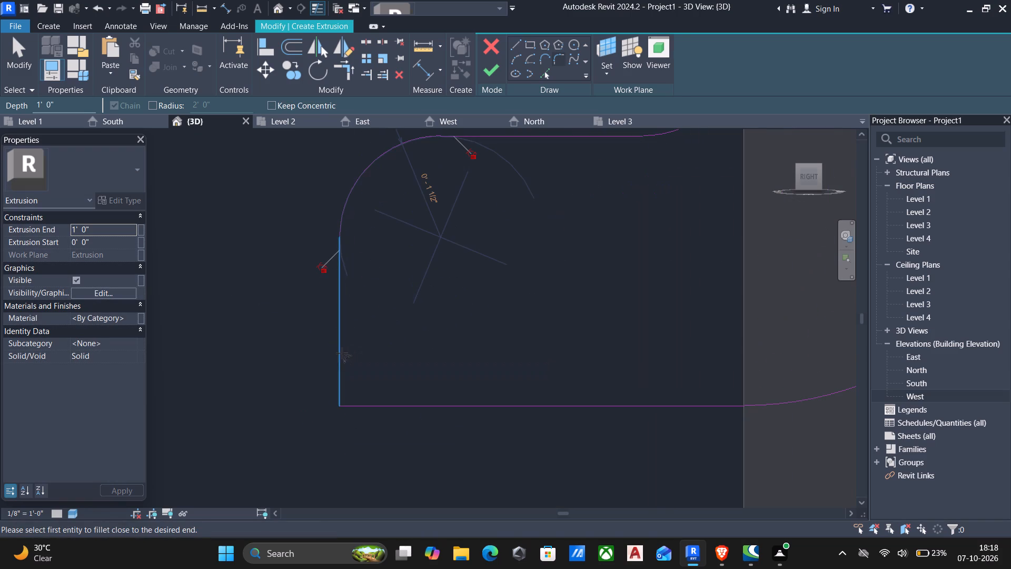
left_click(342, 352)
left_click(376, 404)
scroll(382, 355, "up", 3)
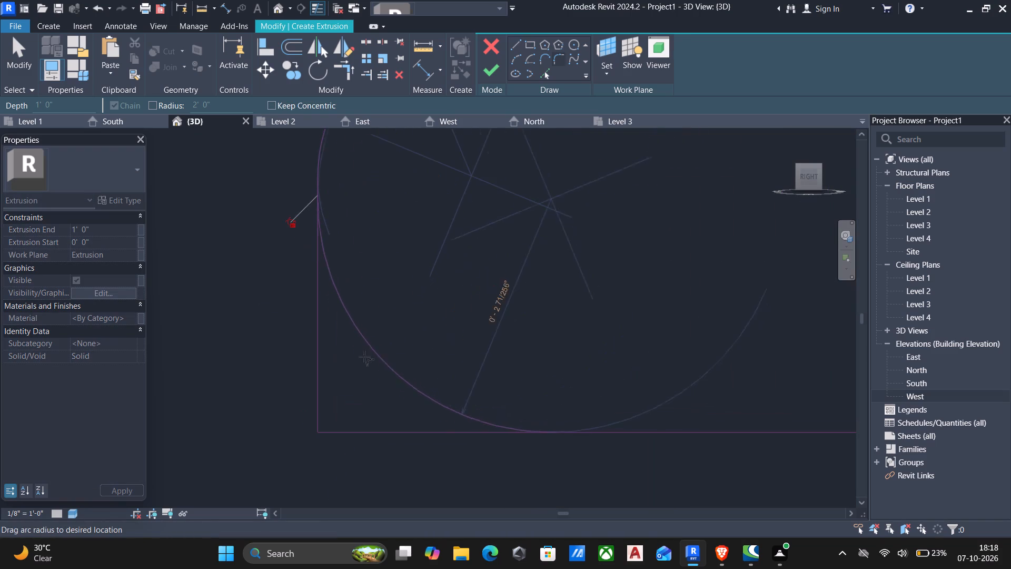
scroll(349, 359, "up", 4)
left_click(346, 361)
Fillet the upper prong's lower outer corner with a radius of about 3/4" and finish the sketch as a 1' 0" extrusion.
scroll(346, 361, "down", 5)
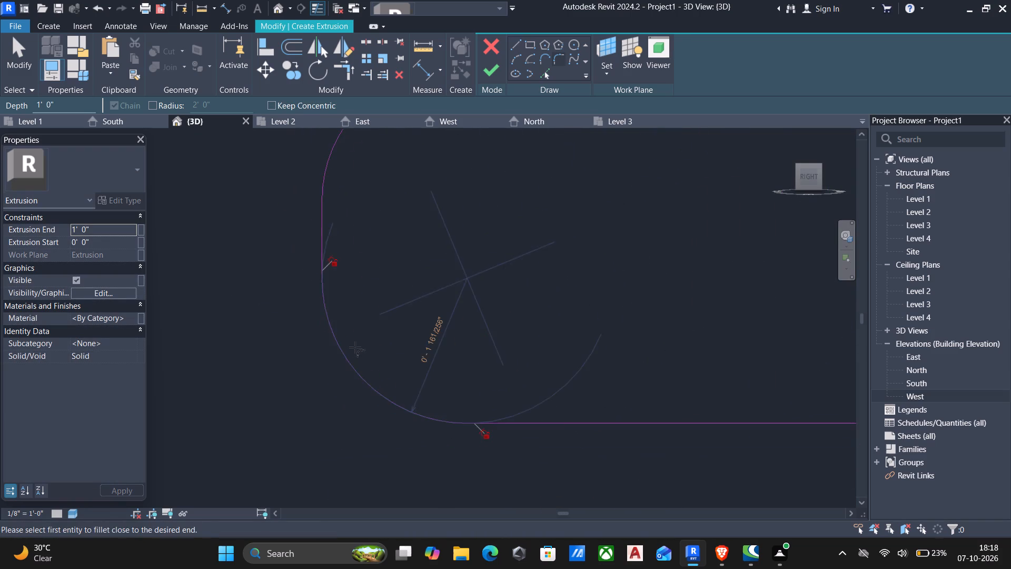
scroll(355, 347, "down", 11)
middle_click_drag(293, 244, 296, 358)
scroll(345, 291, "up", 4)
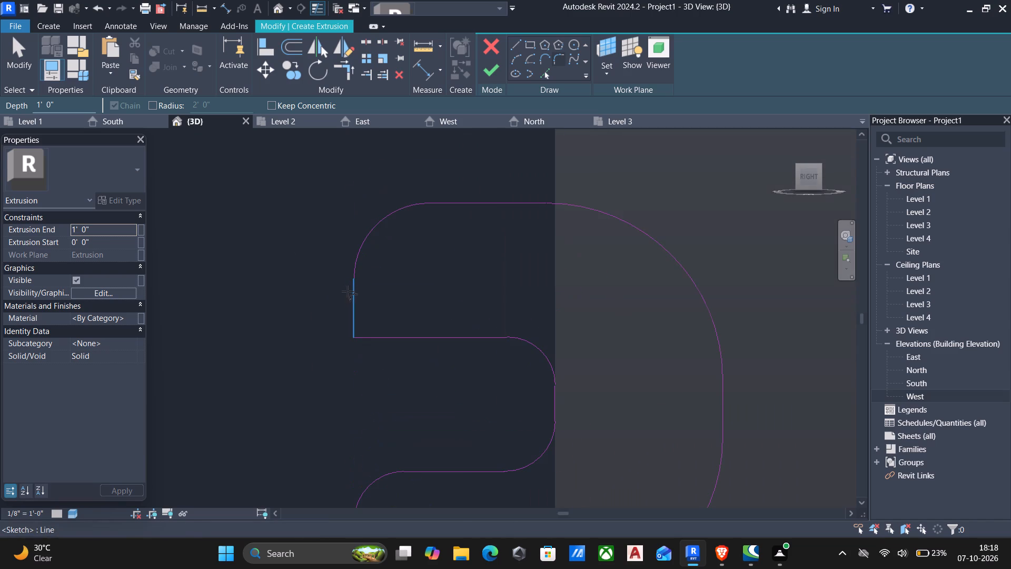
left_click(349, 292)
left_click(369, 335)
scroll(368, 303, "up", 4)
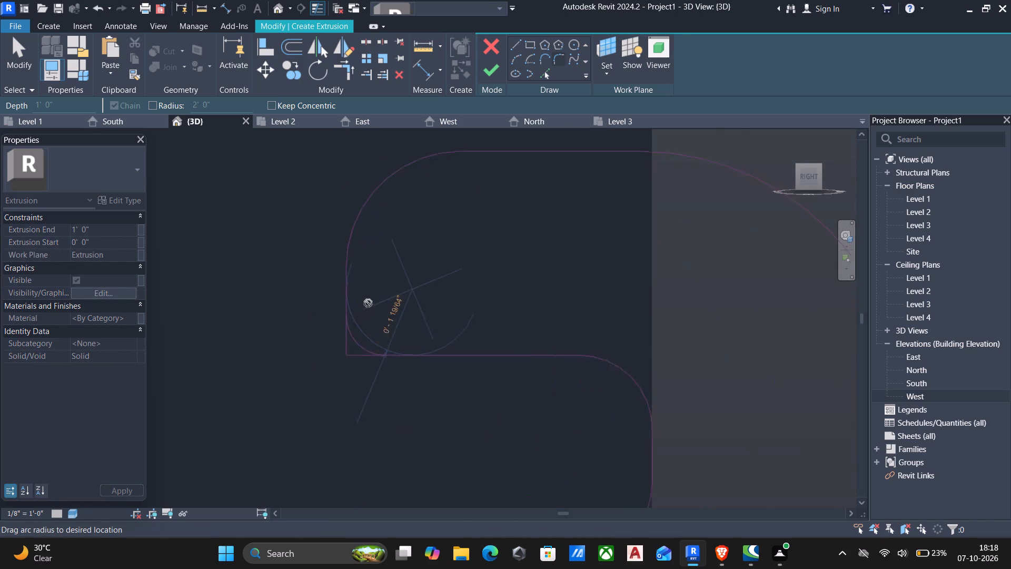
scroll(373, 319, "up", 4)
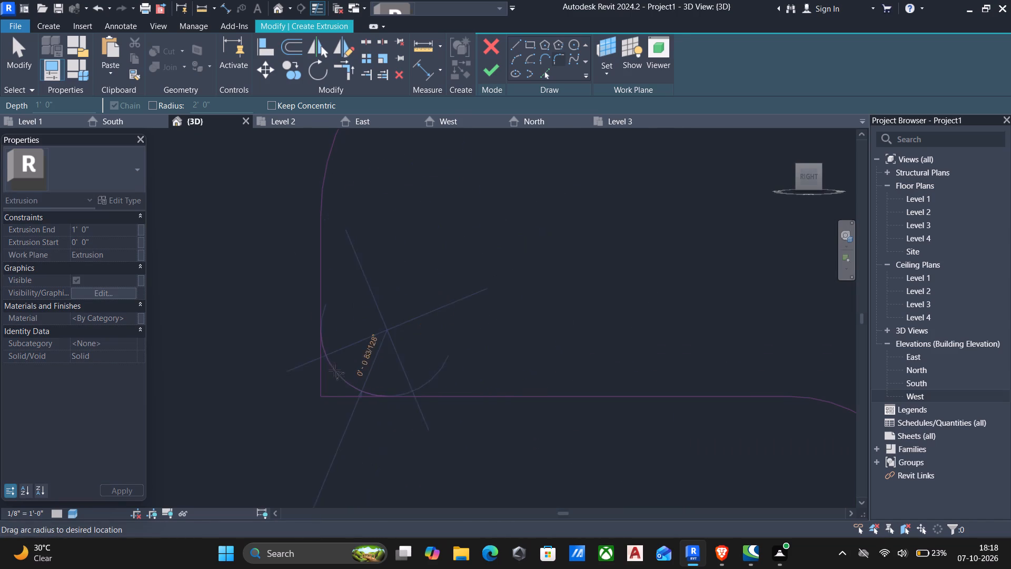
left_click(340, 367)
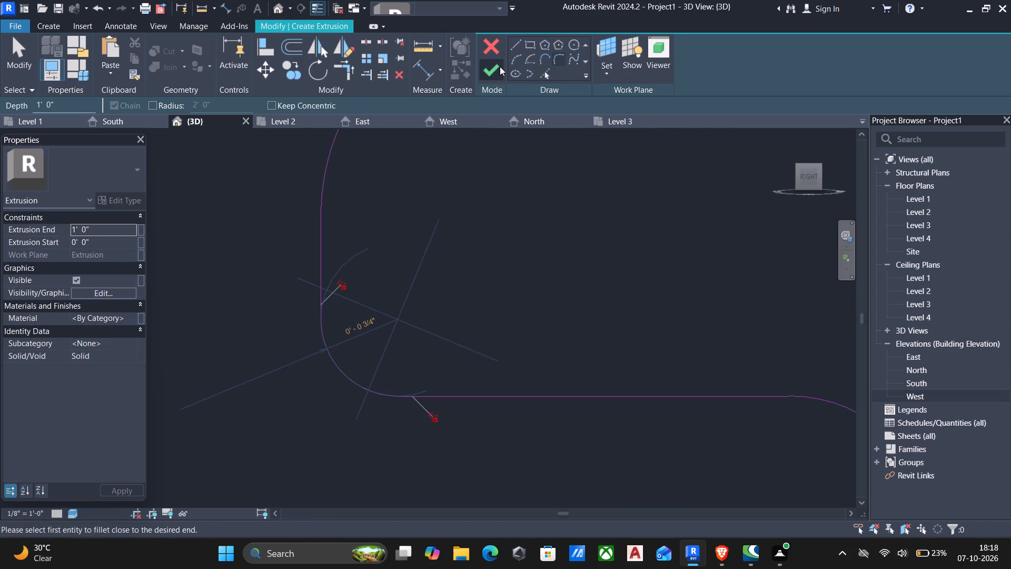
left_click(500, 66)
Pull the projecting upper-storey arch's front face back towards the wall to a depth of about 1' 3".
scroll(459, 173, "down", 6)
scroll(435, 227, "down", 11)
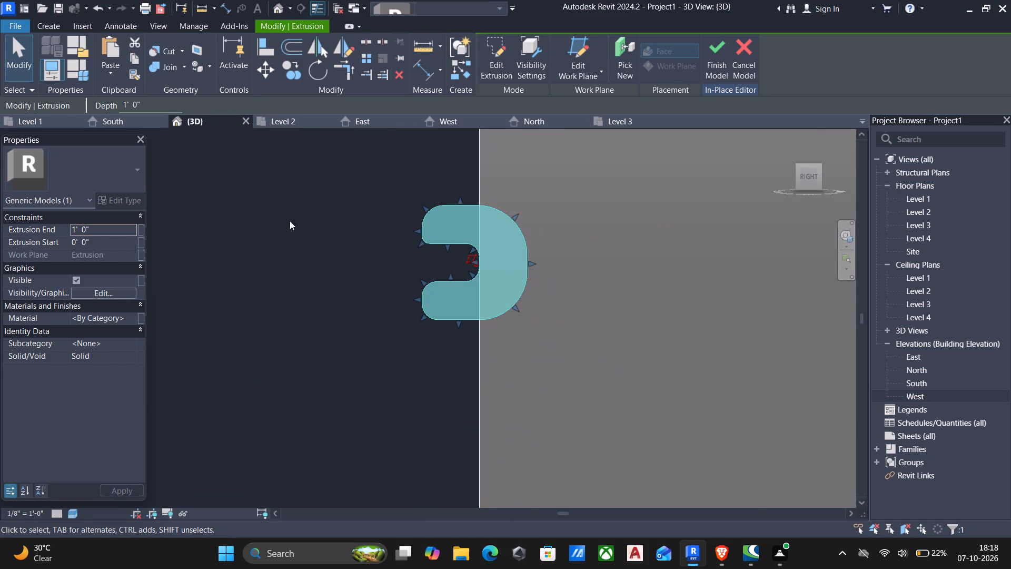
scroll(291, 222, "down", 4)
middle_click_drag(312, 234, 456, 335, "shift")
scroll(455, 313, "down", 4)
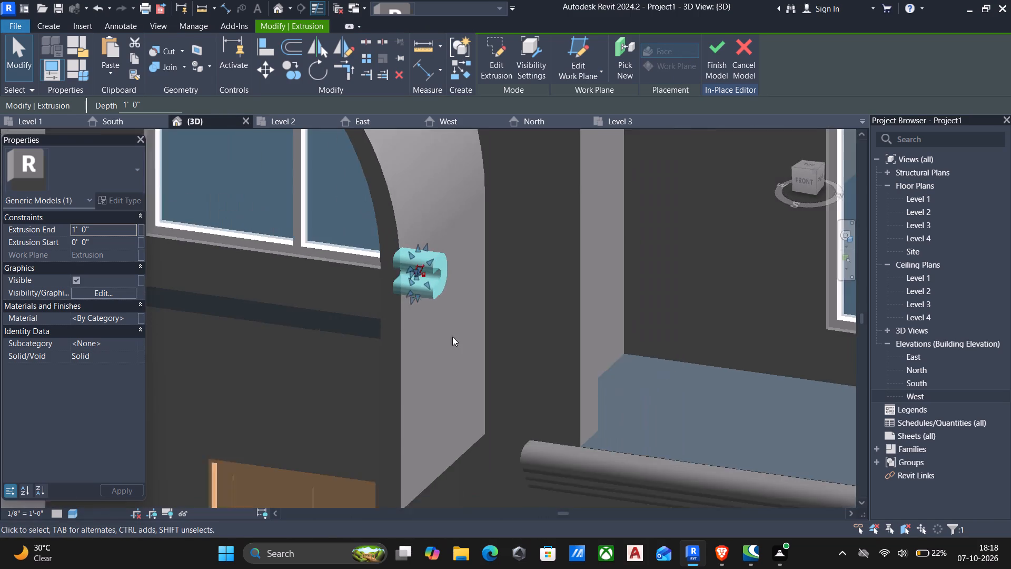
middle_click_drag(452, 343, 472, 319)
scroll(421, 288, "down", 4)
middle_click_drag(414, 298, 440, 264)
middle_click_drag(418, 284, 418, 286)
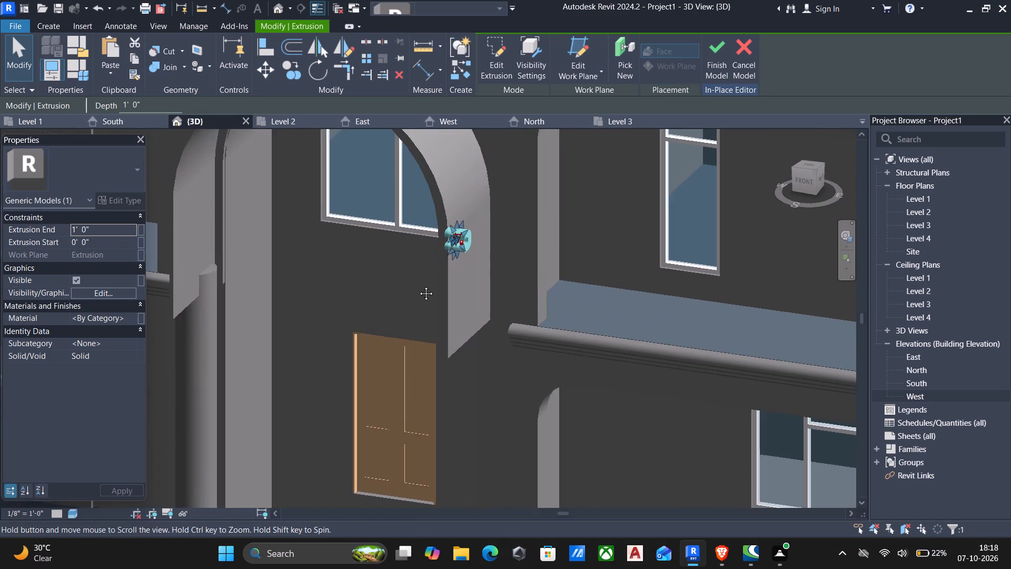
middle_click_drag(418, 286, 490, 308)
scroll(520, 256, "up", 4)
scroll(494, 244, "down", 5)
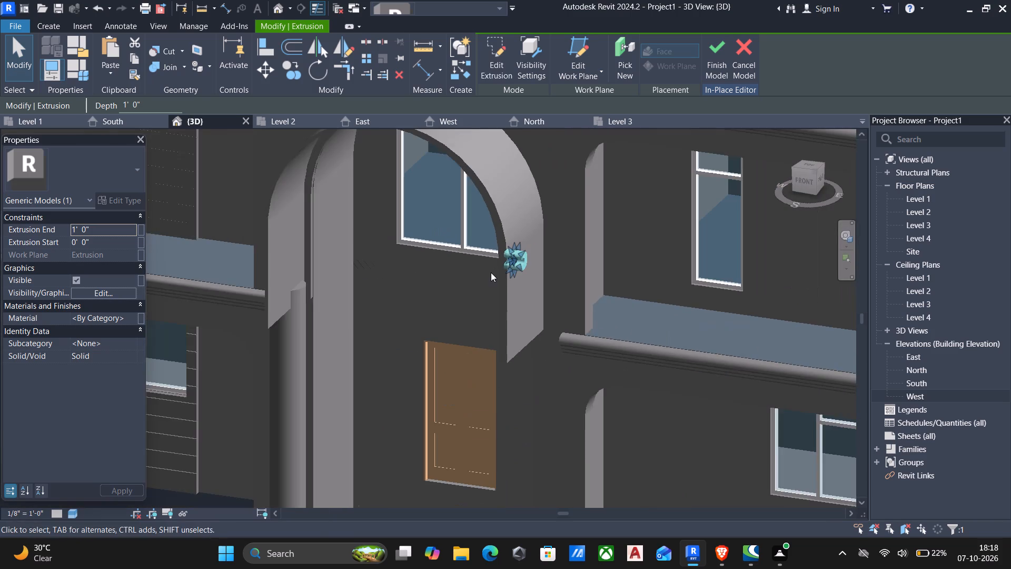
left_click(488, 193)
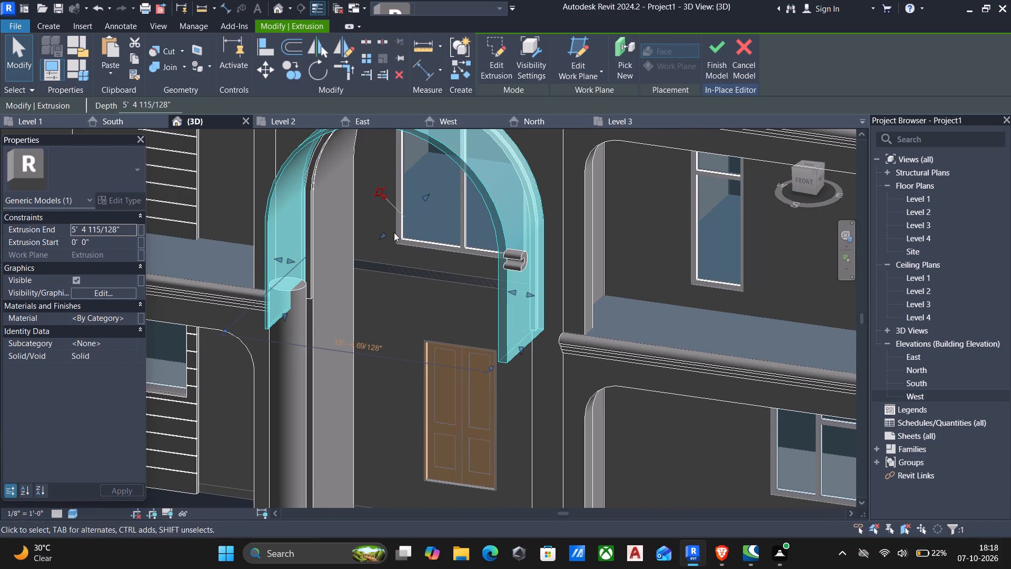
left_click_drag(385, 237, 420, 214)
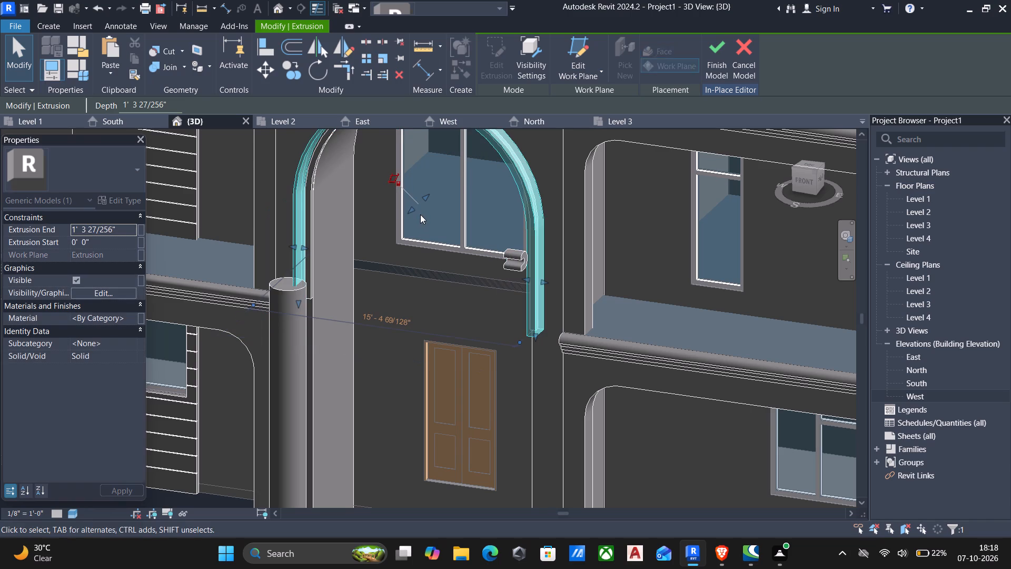
Set the upper-storey arch's extrusion end to 4".
middle_click(384, 241, "shift")
scroll(383, 241, "down", 4, "shift")
middle_click_drag(394, 245, 283, 229, "shift")
scroll(285, 232, "down", 1, "shift")
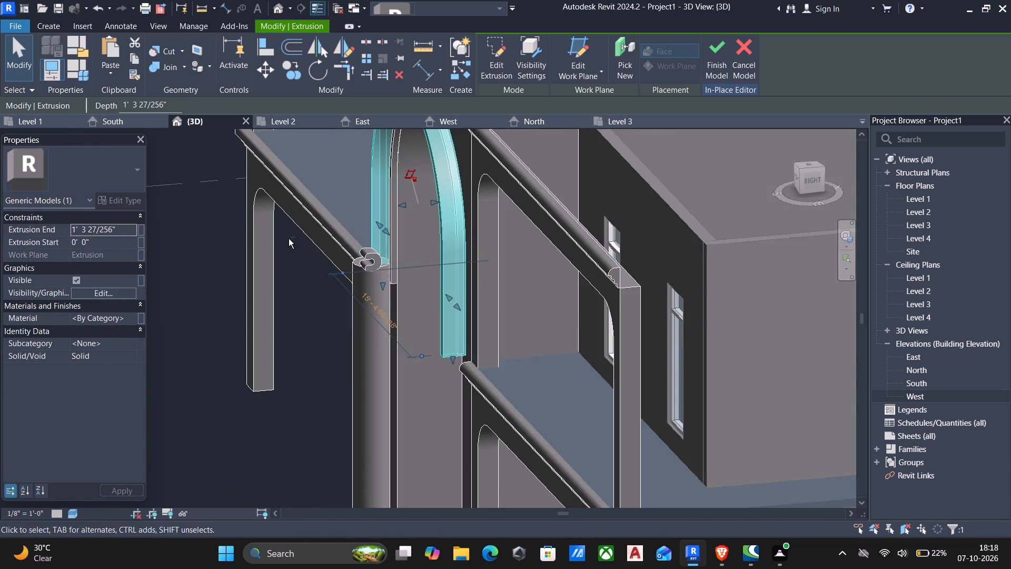
middle_click_drag(289, 239, 322, 229, "shift")
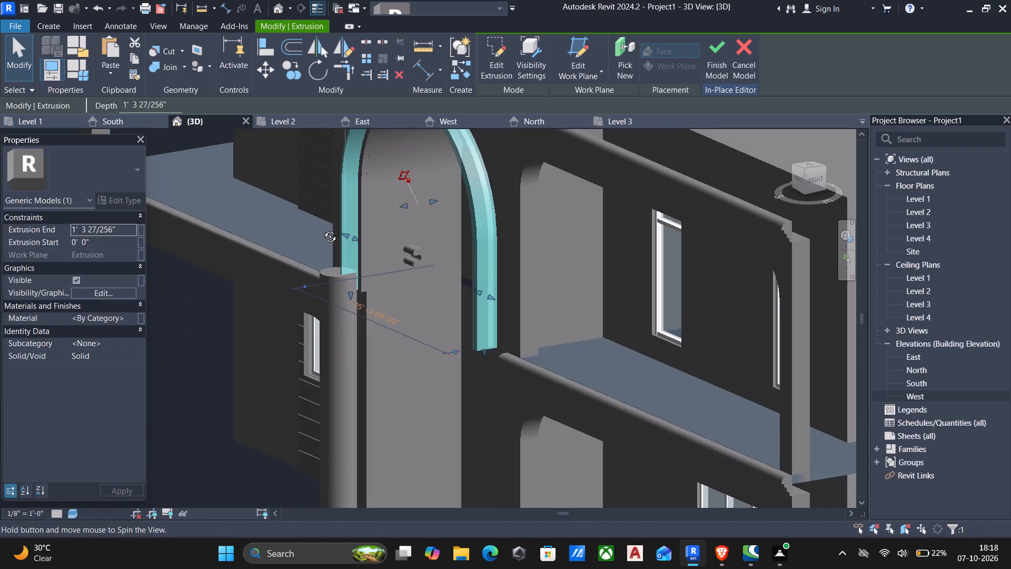
middle_click_drag(322, 229, 356, 251, "shift")
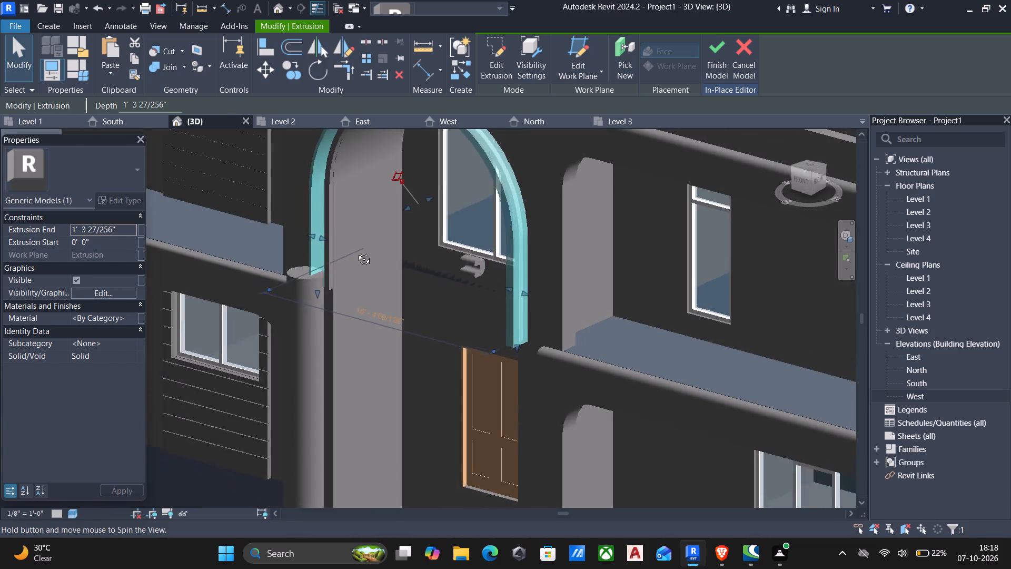
middle_click_drag(356, 251, 245, 224, "shift")
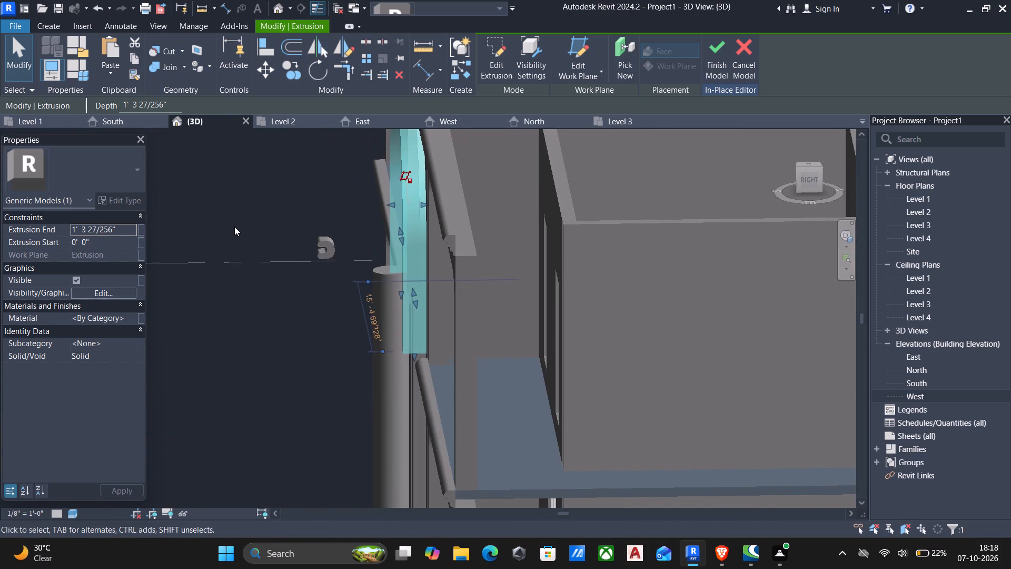
left_click(128, 229)
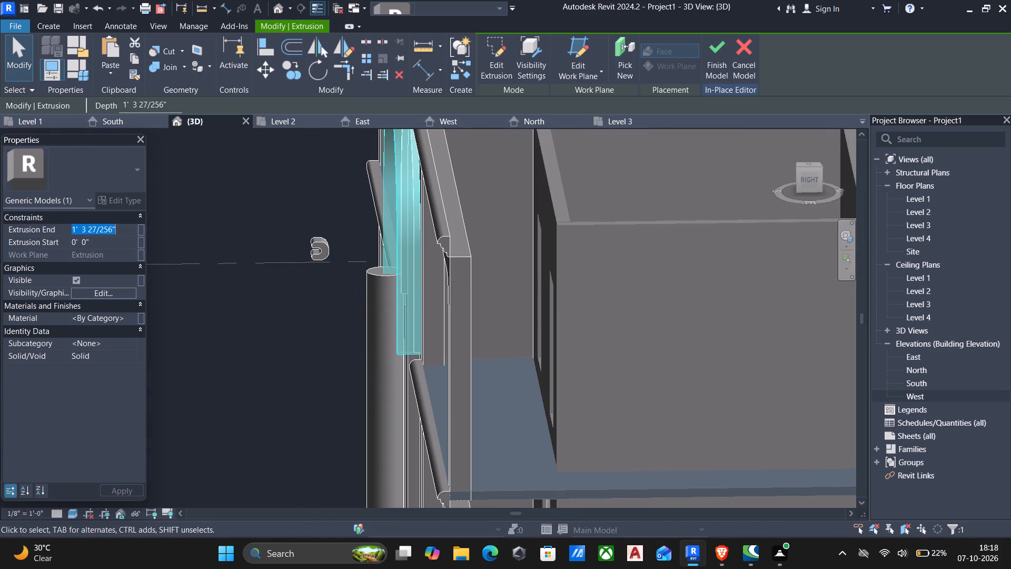
type("4\"")
key("Return")
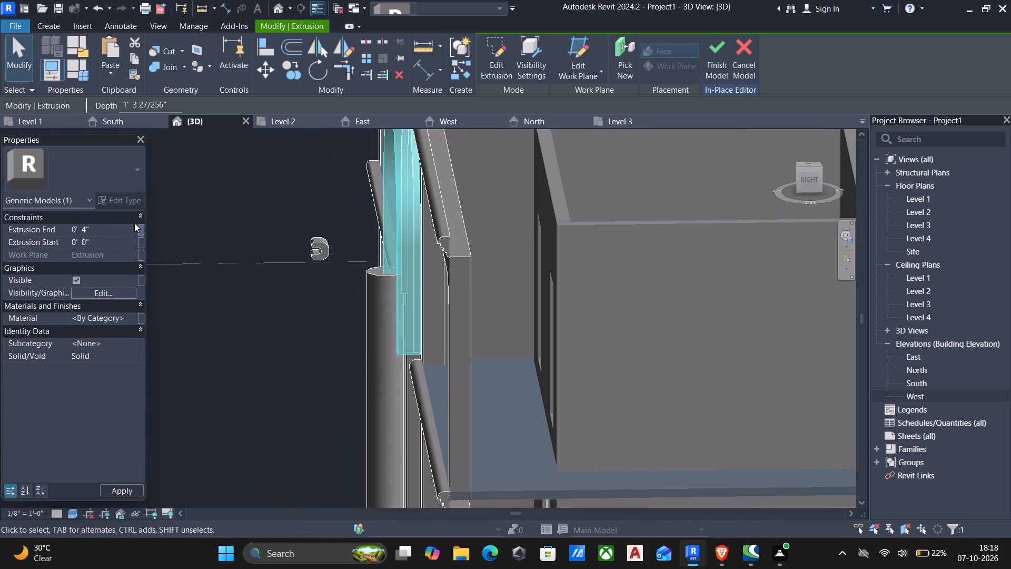
key("Escape")
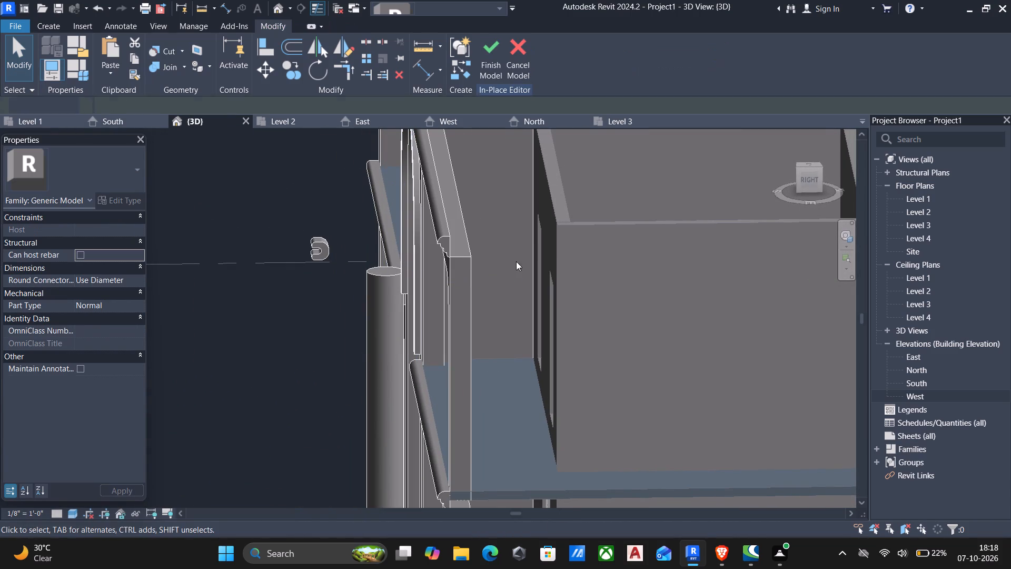
From the right side view, nudge the U-shaped moulding back towards the facade until its rounded back overlaps the thinned arch.
left_click(803, 182)
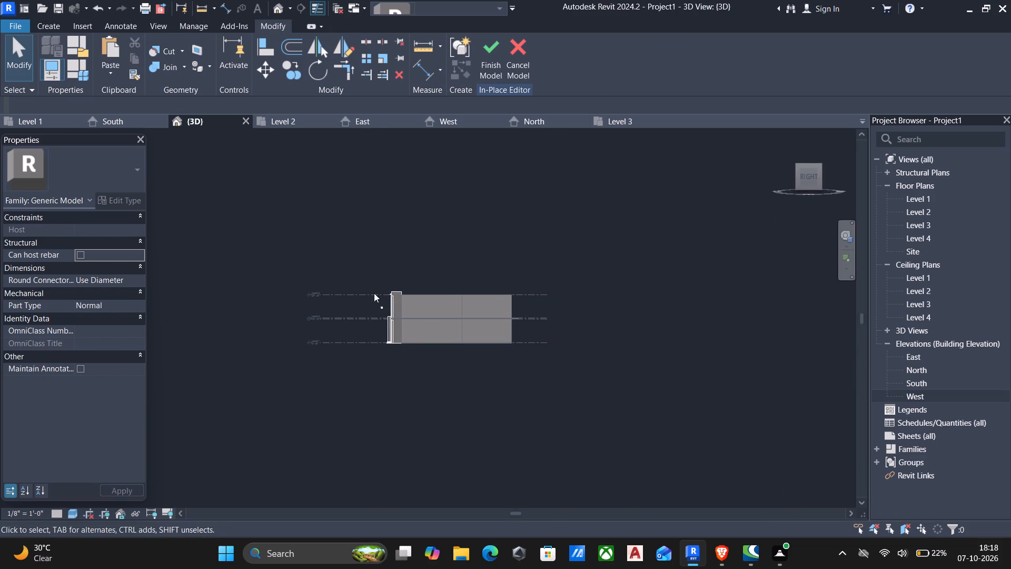
scroll(377, 289, "up", 5)
scroll(375, 344, "up", 11)
left_click_drag(377, 292, 434, 346)
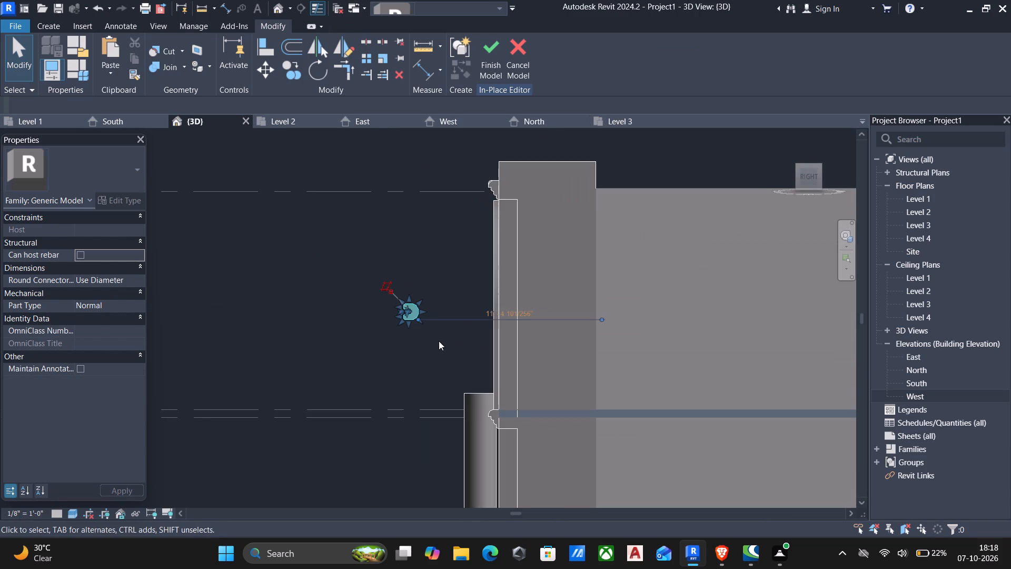
key("Right")
key("Right")
key("Right")
key("Right")
key("Right")
key("Right")
key("Right")
key("Right")
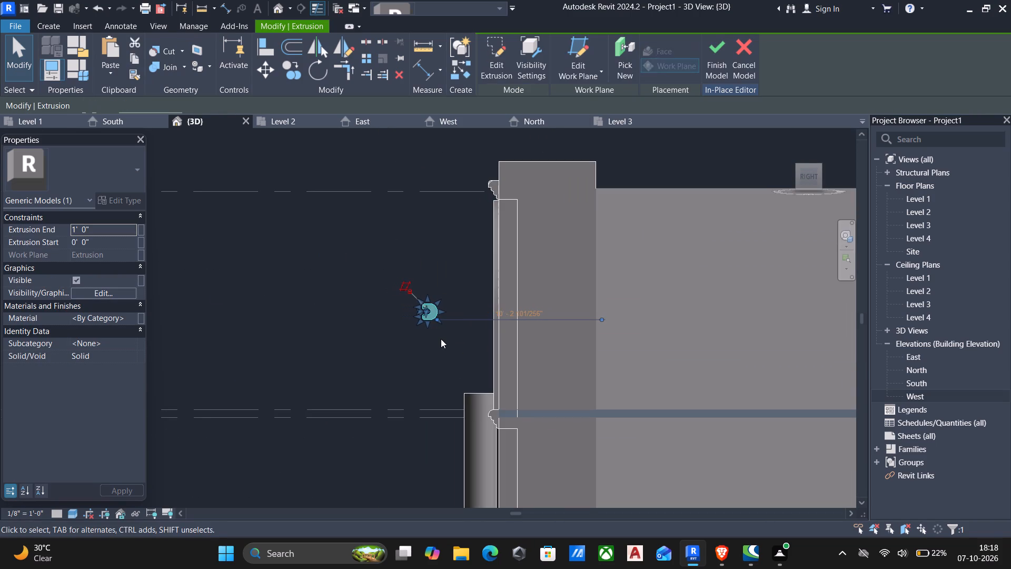
key("Right")
key("Right")
key("Right")
key("Right")
key("Right")
key("Right")
key("Right")
key("Right")
key("Right")
key("Right")
key("Right")
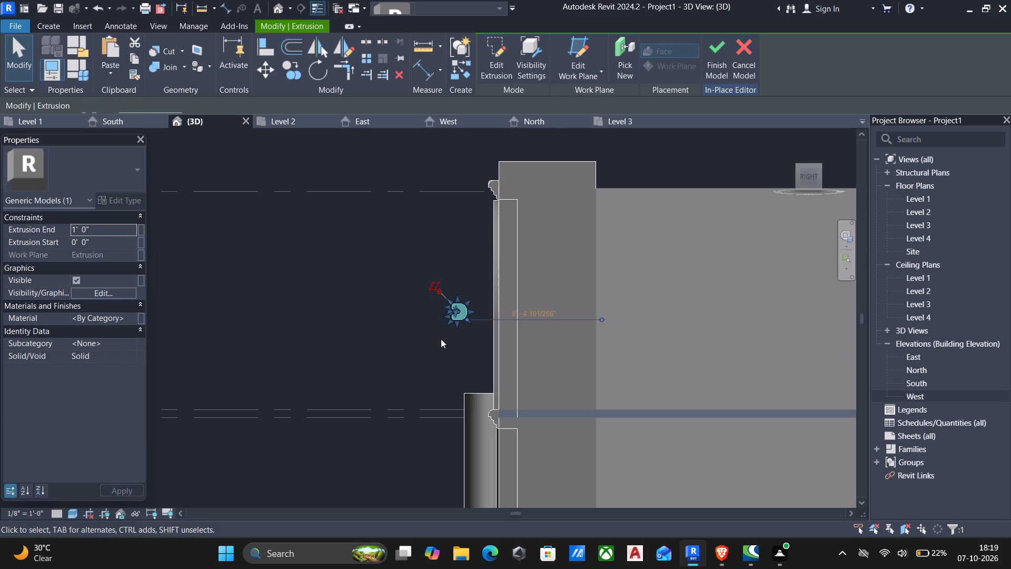
key("Right")
key("Right")
key("Right")
key("Right")
key("Right")
key("Right")
key("Right")
scroll(437, 327, "up", 9)
key("Right")
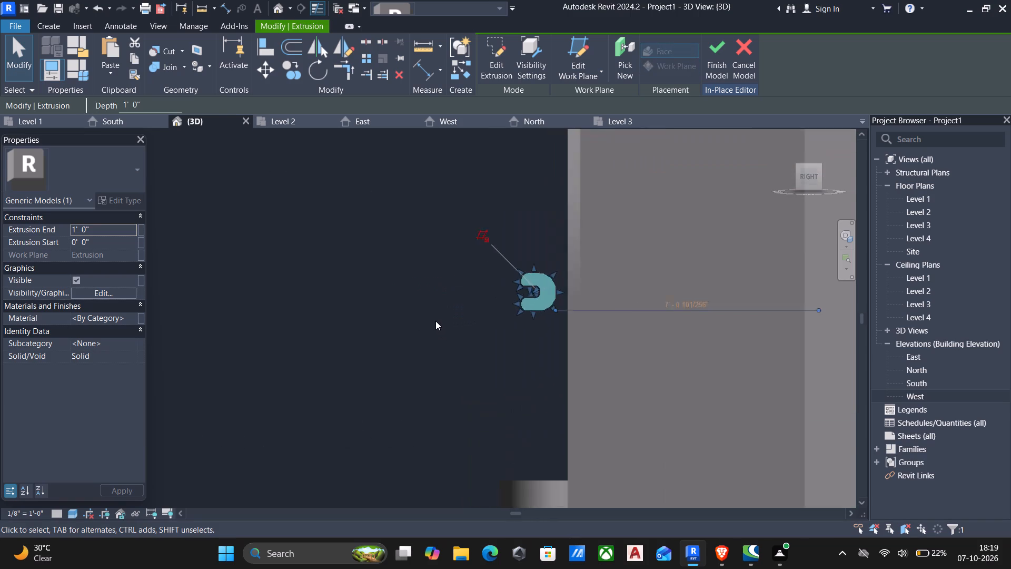
scroll(435, 321, "up", 2)
key("Right")
key("Right")
key("Right")
key("Right")
key("Right")
key("Right")
key("Right")
key("Right")
key("Right")
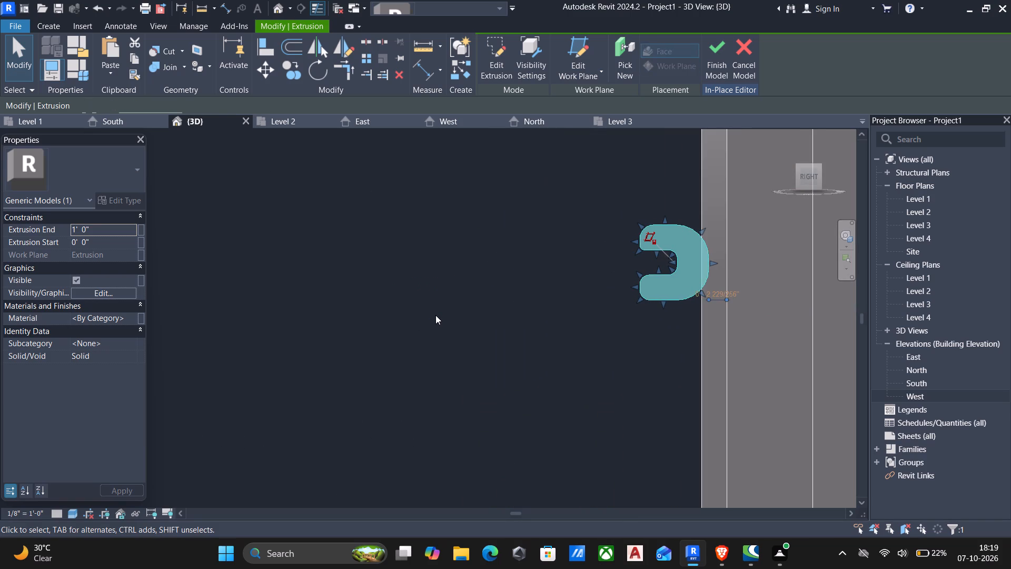
key("Right")
key("Right")
key("Right")
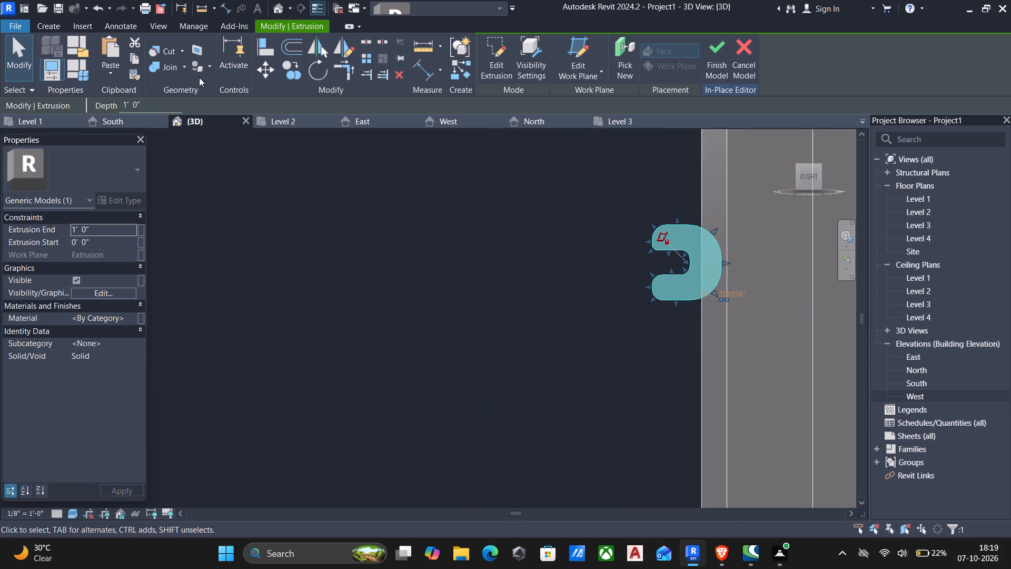
left_click(273, 8)
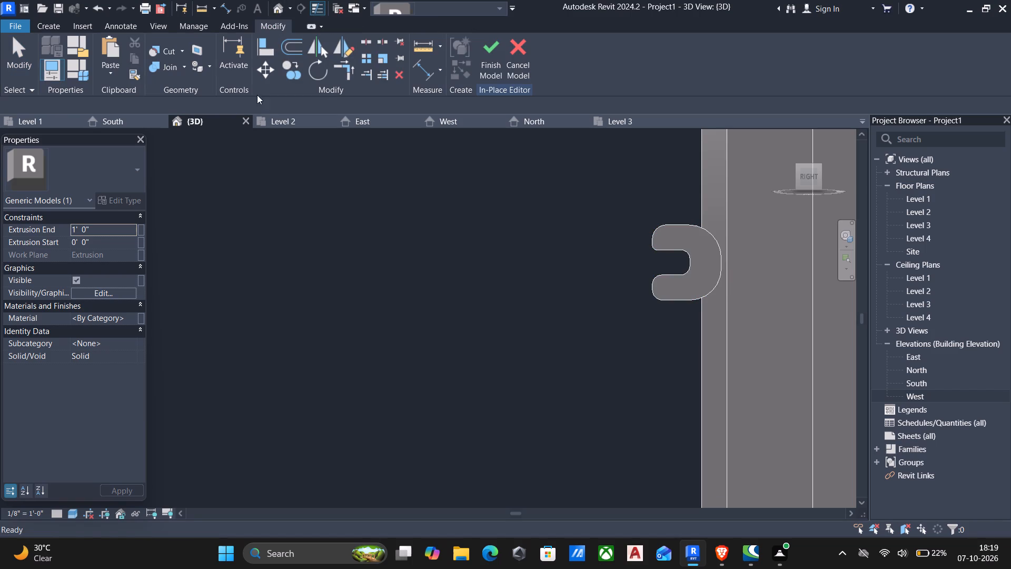
Stretch the U-shaped moulding's inner end across the arch trim towards the opening, to an extrusion start of about -1' 7".
scroll(394, 222, "down", 4)
scroll(399, 238, "down", 1, "shift")
middle_click_drag(404, 266, 433, 298, "shift")
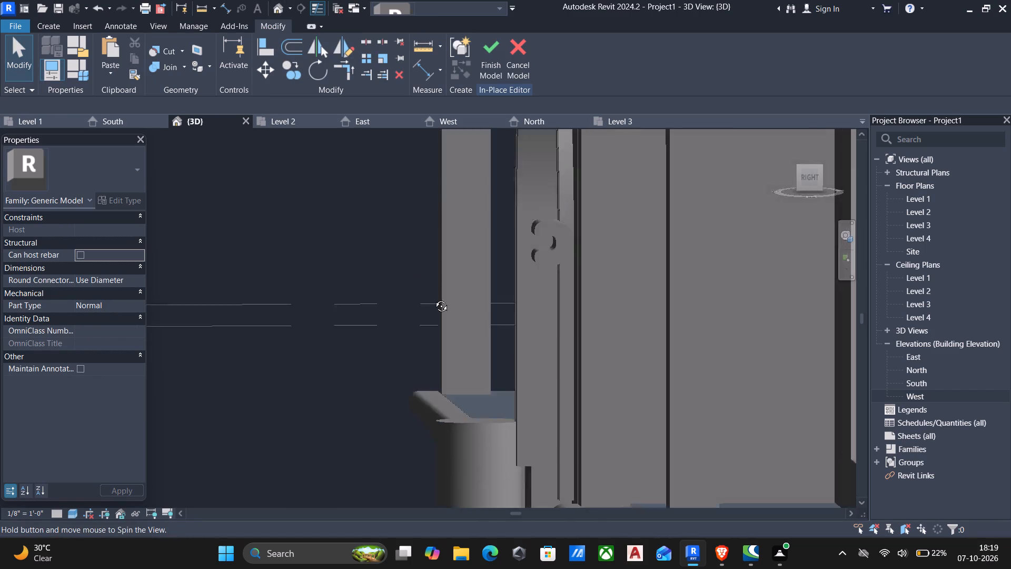
middle_click_drag(433, 298, 526, 346, "shift")
middle_click_drag(695, 347, 480, 204)
middle_click_drag(595, 335, 545, 286)
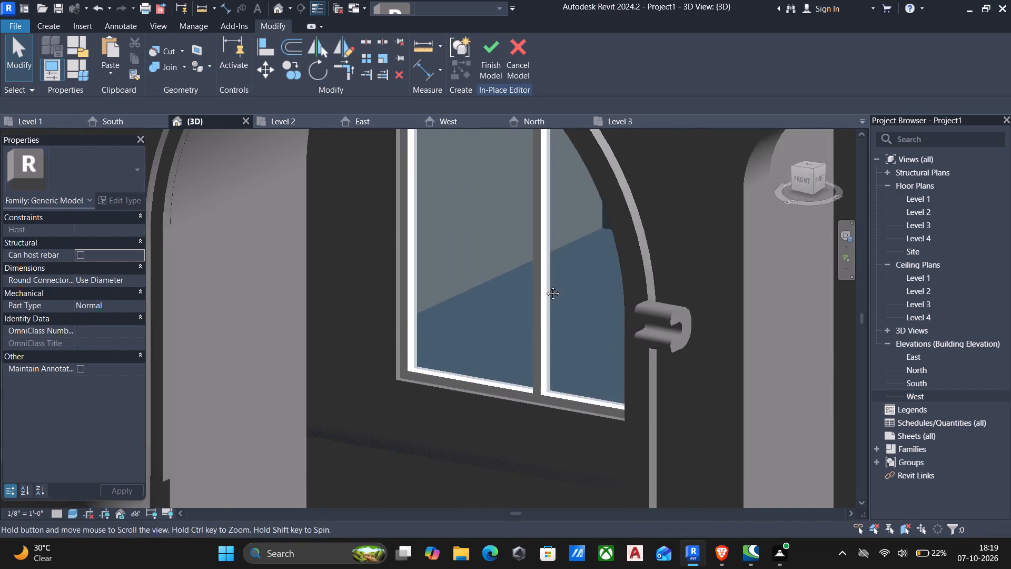
middle_click_drag(545, 286, 504, 254)
middle_click_drag(560, 329, 627, 330, "shift")
middle_click_drag(627, 330, 183, 182)
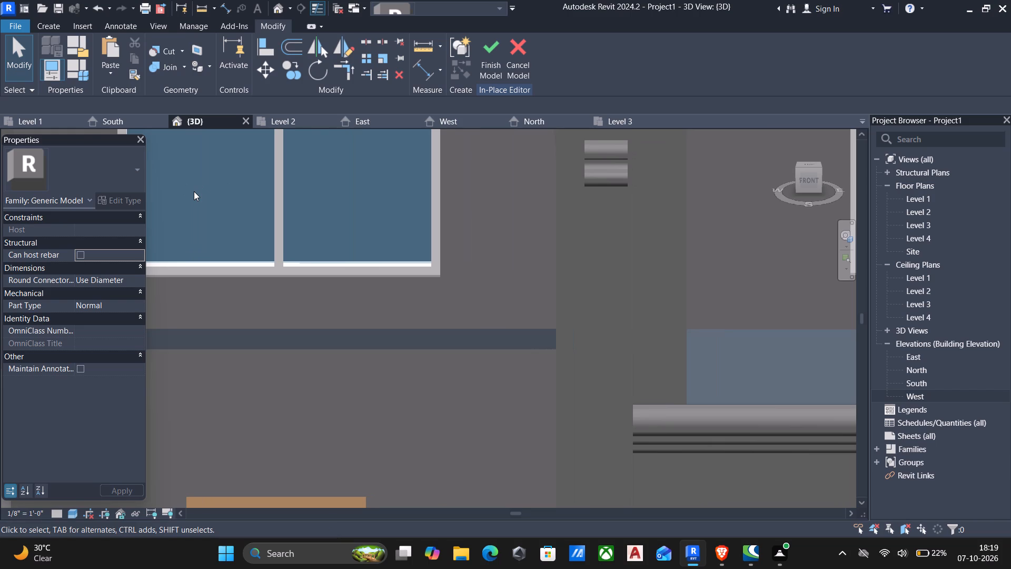
scroll(194, 191, "down", 4)
scroll(330, 258, "down", 1)
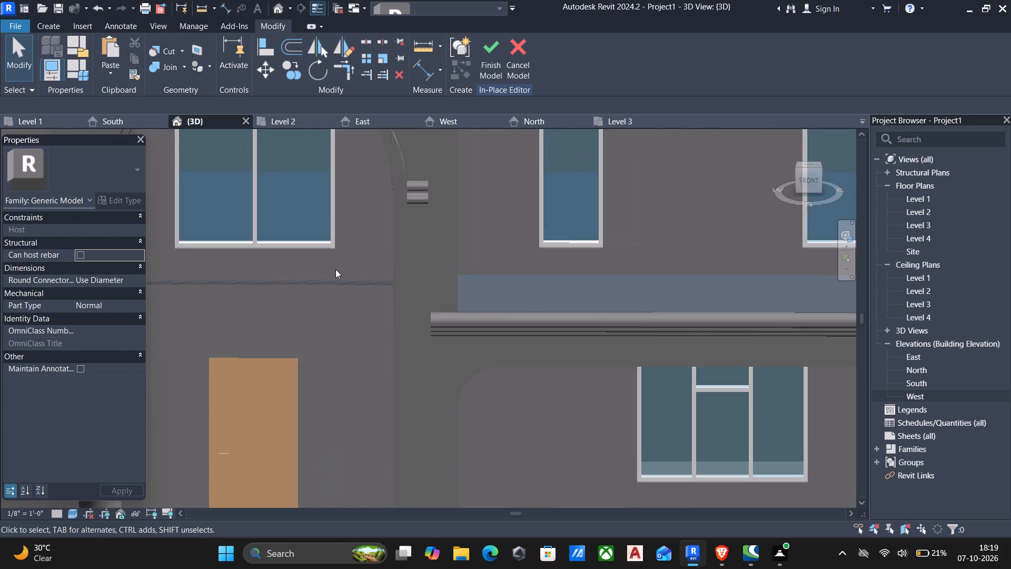
scroll(335, 269, "down", 1)
middle_click_drag(335, 270, 409, 299, "shift")
scroll(357, 273, "down", 1, "shift")
scroll(560, 297, "up", 5)
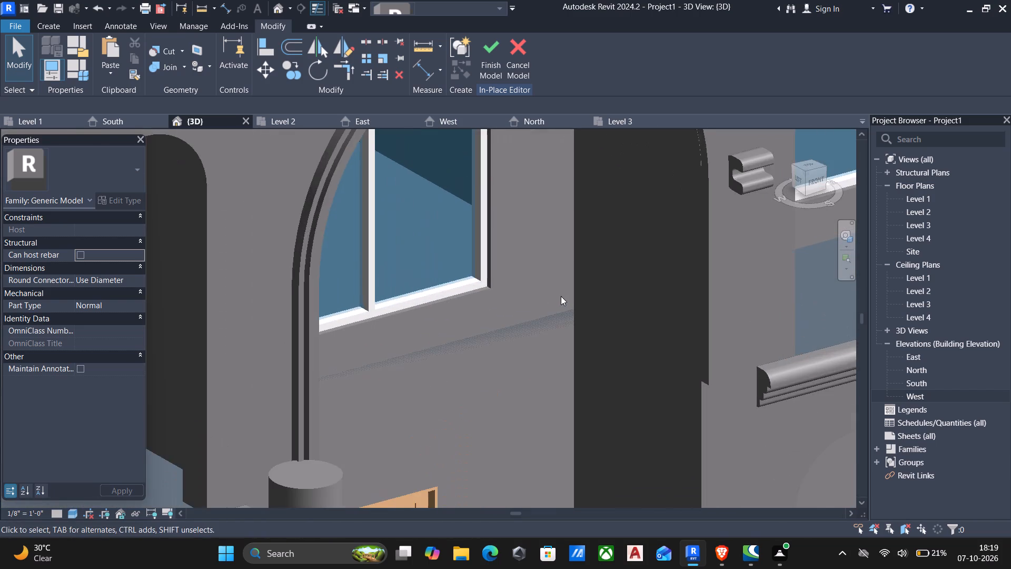
middle_click_drag(542, 368, 432, 426)
scroll(457, 382, "up", 3)
scroll(649, 259, "down", 4)
middle_click_drag(649, 259, 573, 381)
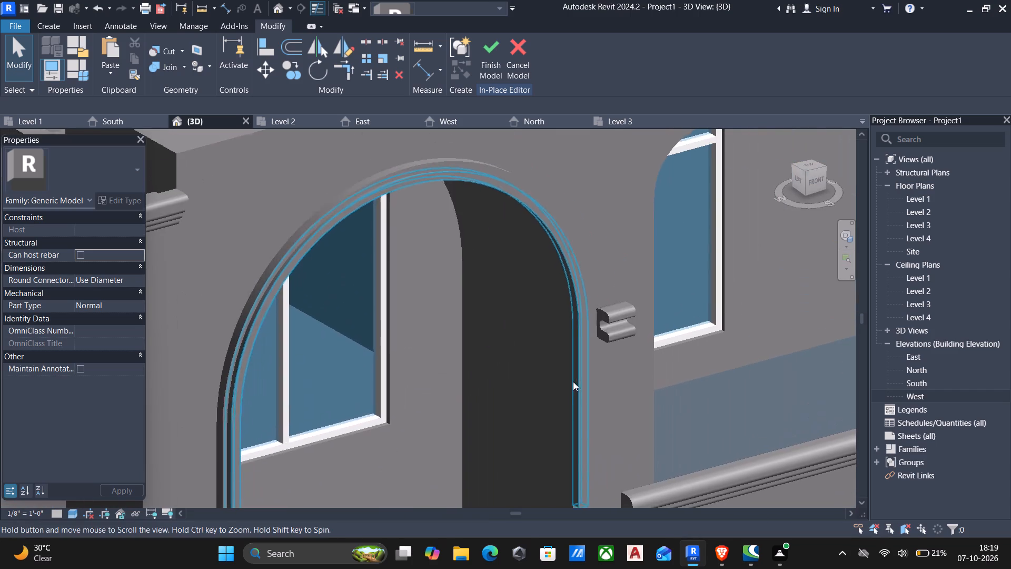
left_click(611, 315)
scroll(608, 328, "up", 4)
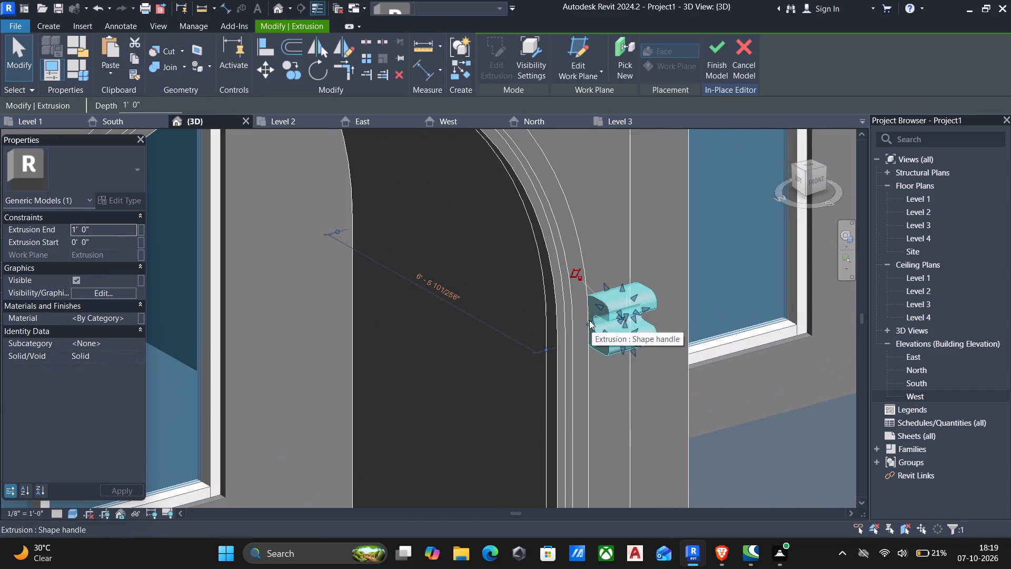
left_click_drag(589, 320, 523, 352)
Shorten the moulding's outer end, beyond the arch trim, to an extrusion end of about 4 1/2".
scroll(619, 353, "down", 4)
middle_click_drag(619, 369, 559, 350)
scroll(616, 341, "up", 3)
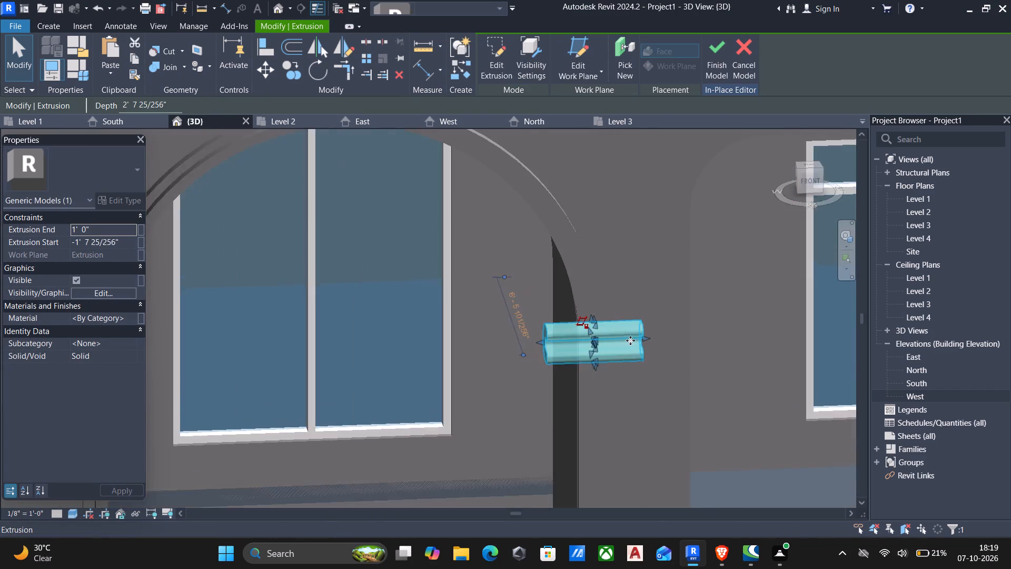
scroll(630, 340, "up", 1)
left_click_drag(651, 339, 616, 347)
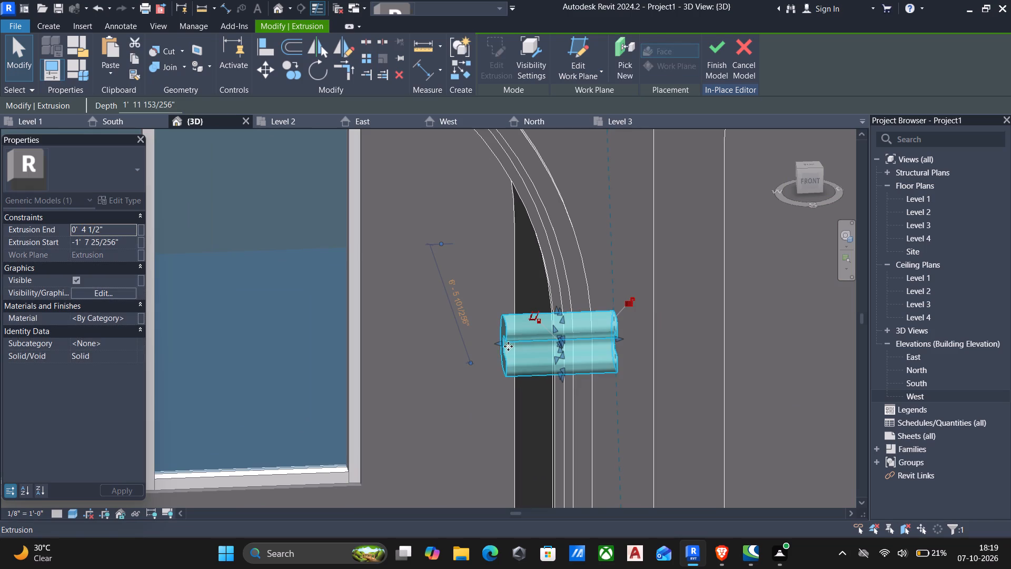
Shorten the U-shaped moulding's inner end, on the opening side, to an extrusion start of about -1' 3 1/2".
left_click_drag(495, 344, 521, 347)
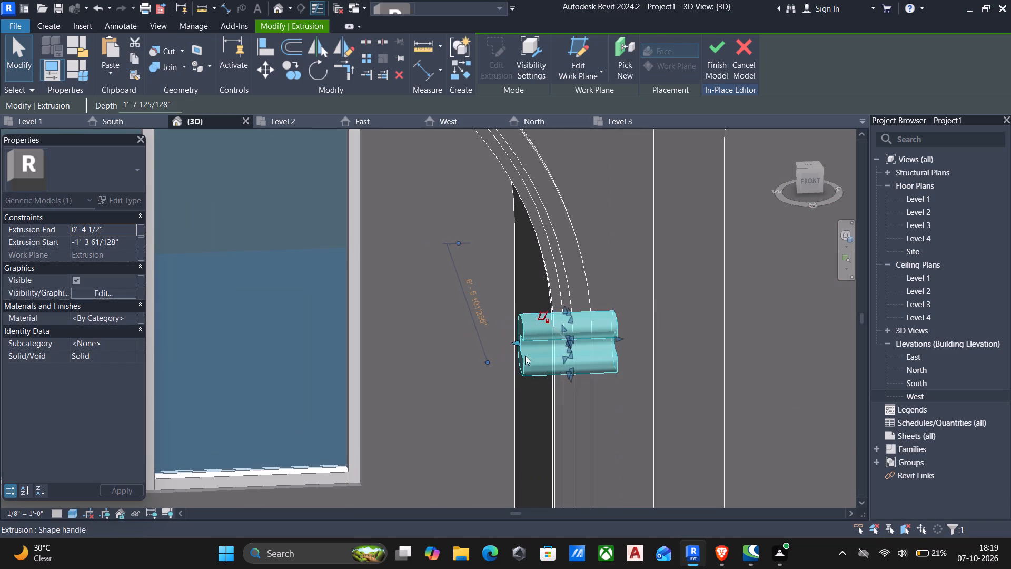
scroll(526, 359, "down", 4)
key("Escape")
From the right side view, nudge the U-shaped moulding about 1" further back into the arch trim.
scroll(525, 364, "down", 5)
middle_click_drag(526, 372, 506, 376)
scroll(506, 376, "up", 6, "shift")
scroll(563, 333, "up", 6)
scroll(567, 396, "up", 4)
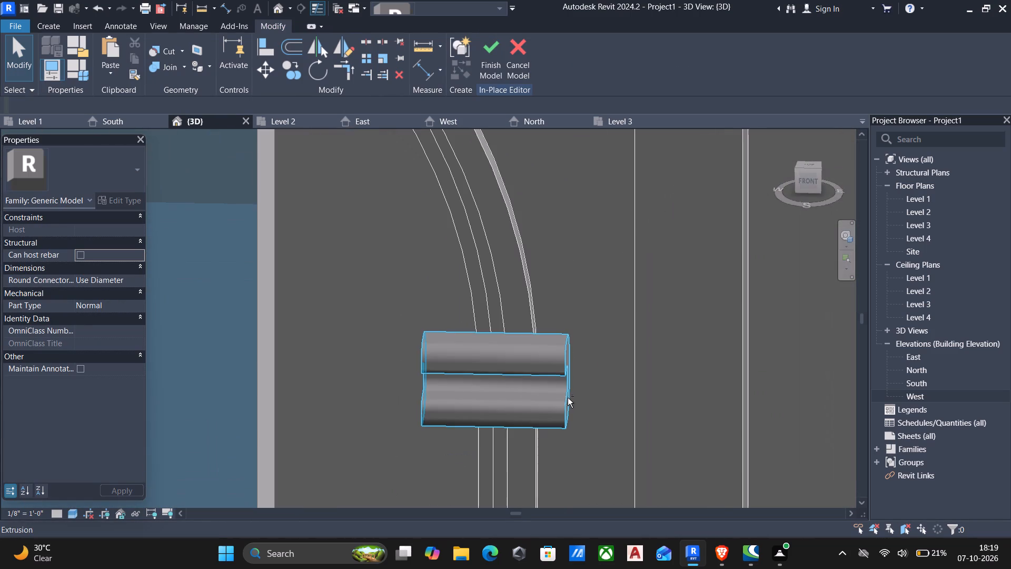
scroll(490, 374, "down", 3)
middle_click_drag(557, 396, 408, 388, "shift")
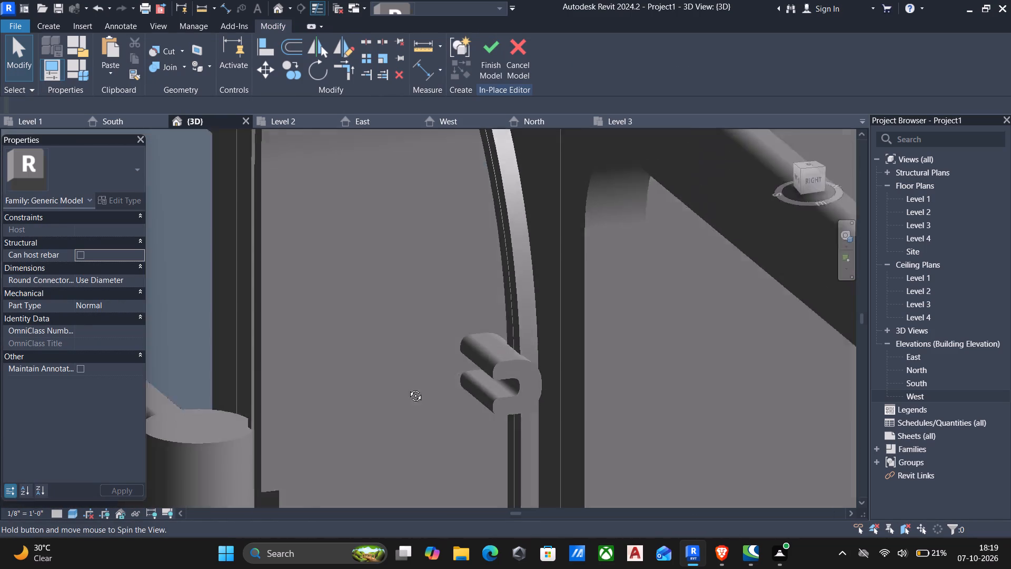
middle_click_drag(408, 388, 403, 389, "shift")
left_click(514, 362)
key("Right")
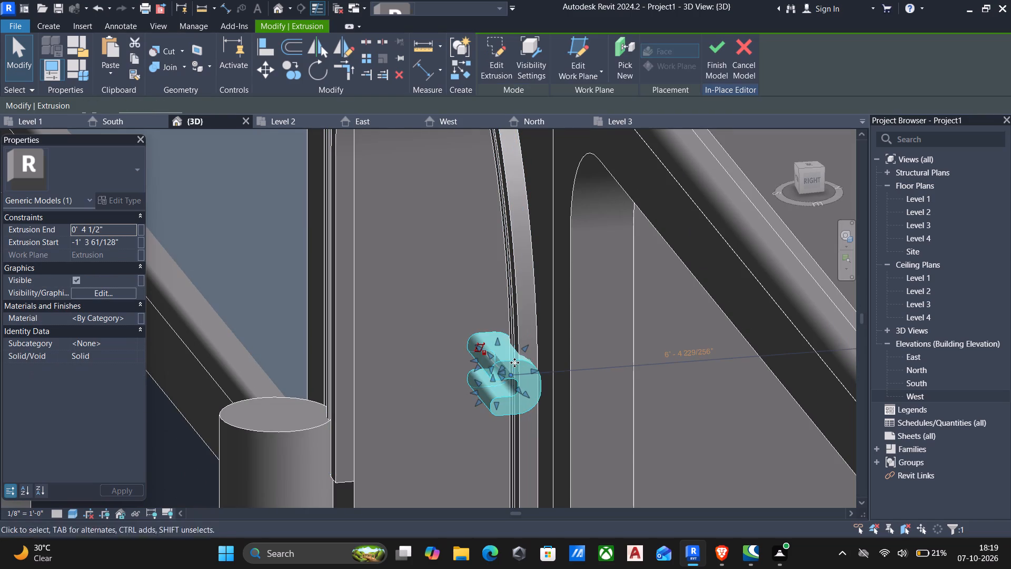
key("Right")
key("Right")
scroll(515, 382, "up", 4)
key("Right")
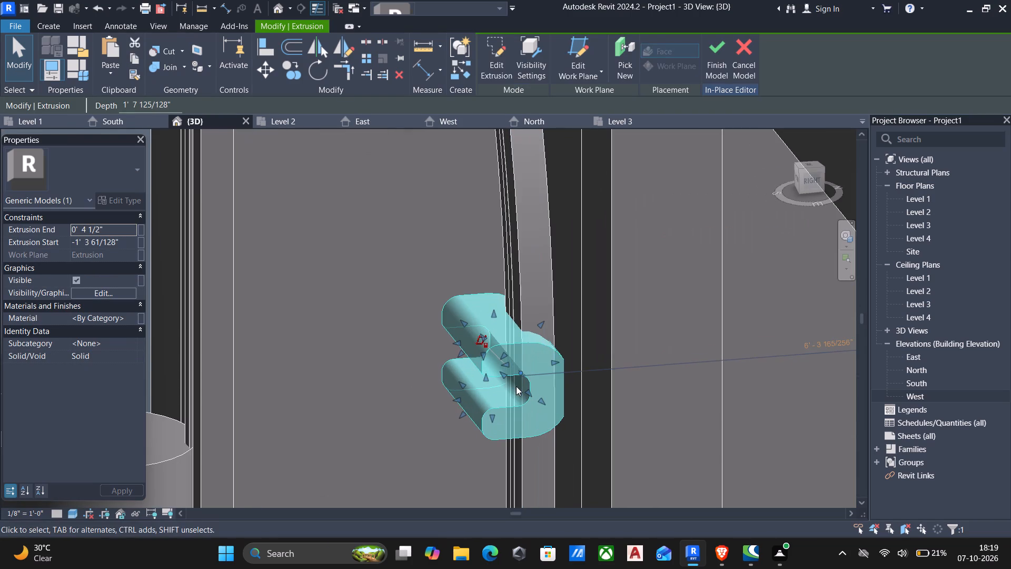
key("Left")
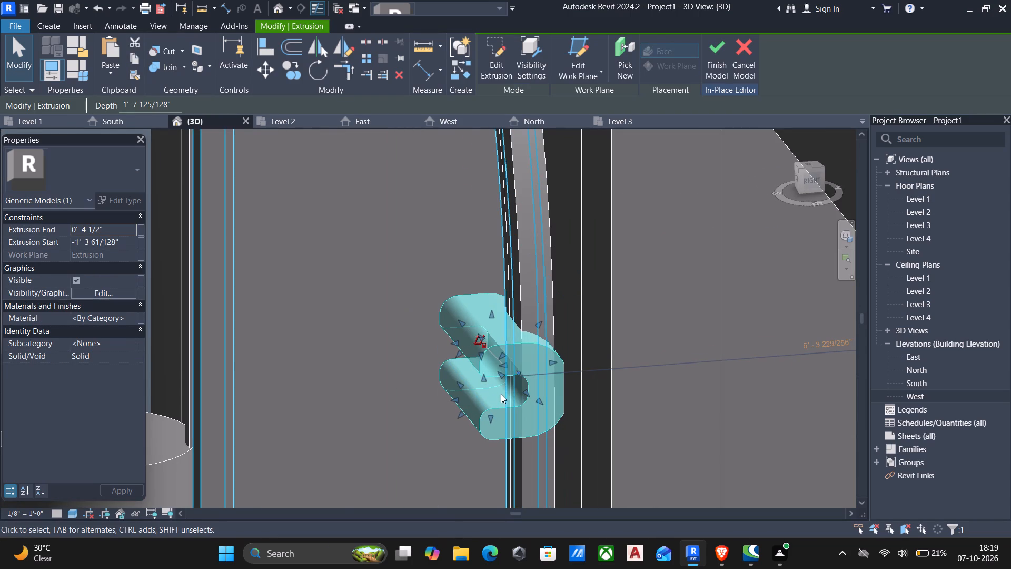
key("Escape")
Align the U-shaped moulding's outer end face with the outer side face of the arch trim's straight leg.
scroll(499, 397, "down", 4)
middle_click_drag(499, 399, 590, 430)
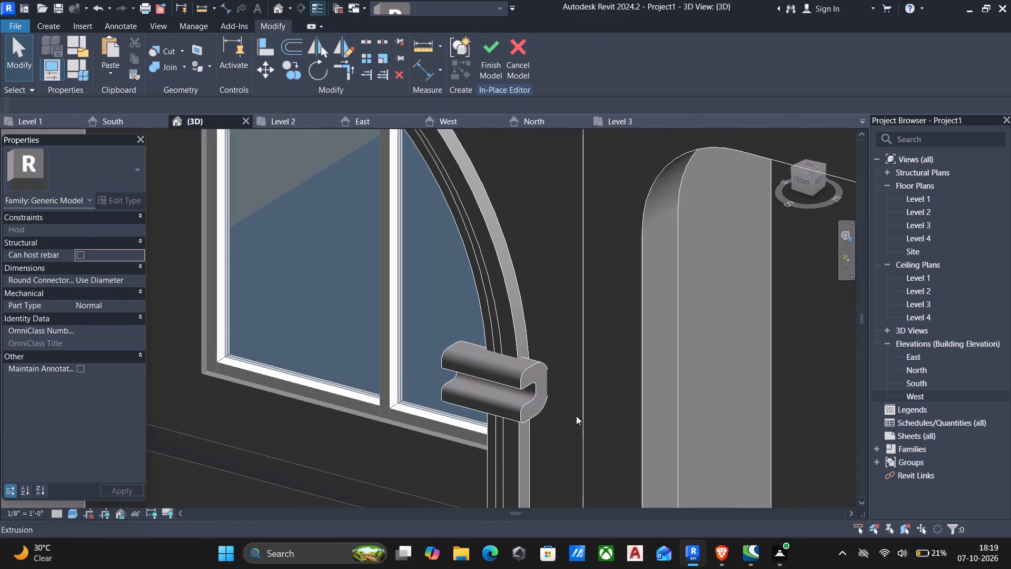
key("a")
key("l")
left_click(519, 346)
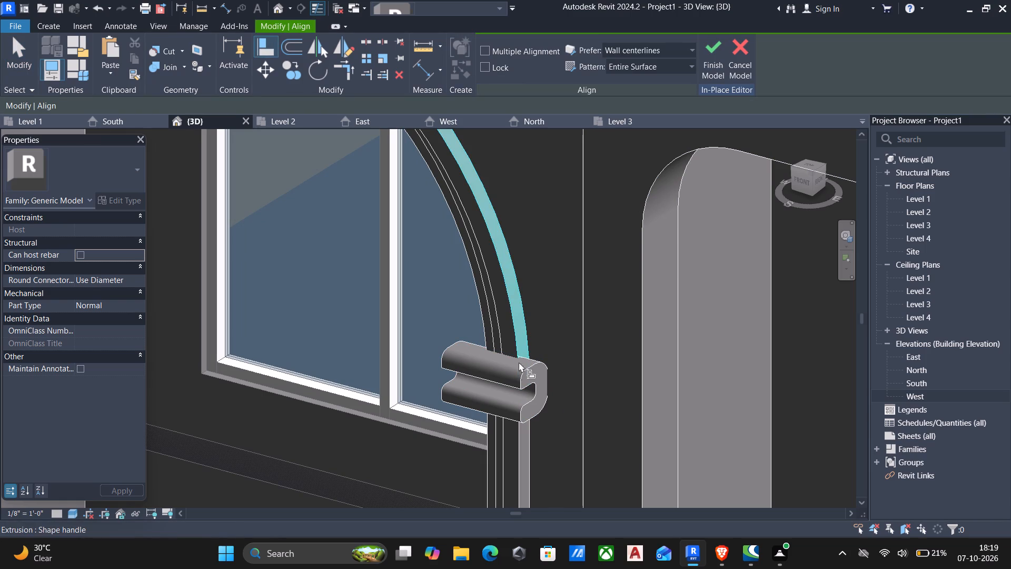
scroll(528, 409, "up", 3)
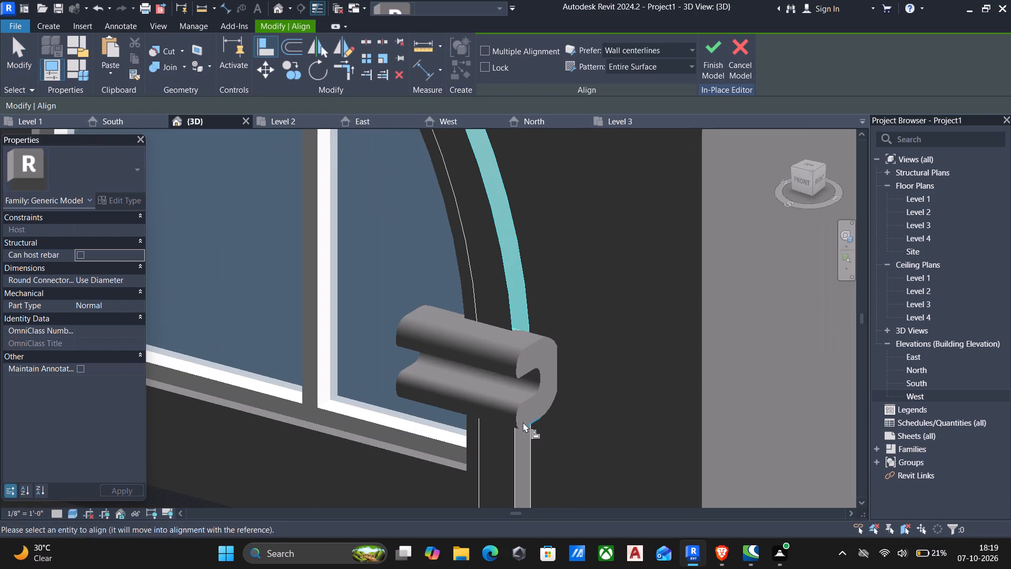
left_click(523, 423)
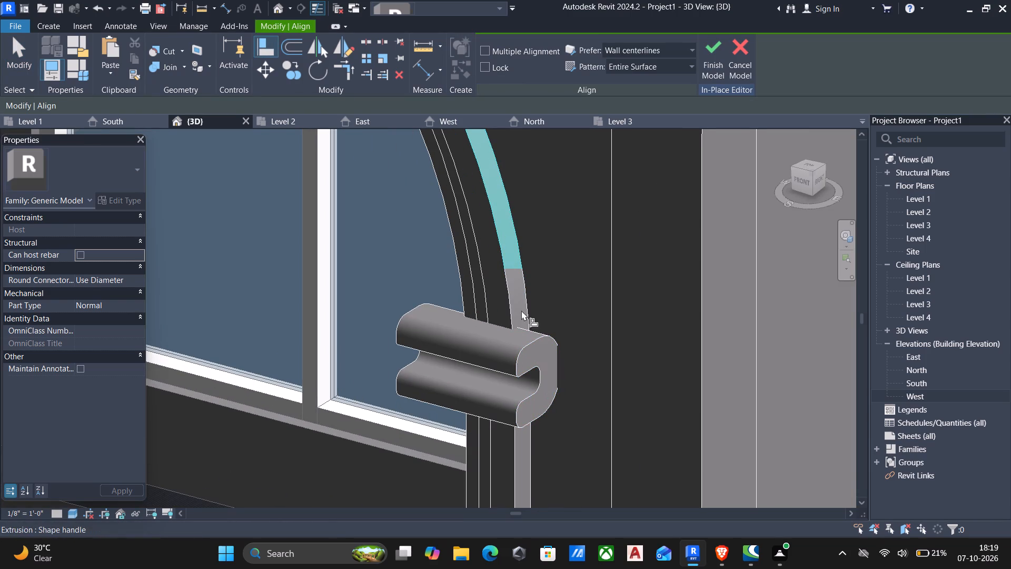
left_click(519, 454)
left_click(521, 421)
Align the U-shaped moulding's inner end face with the arch trim's inner side face along the opening.
scroll(516, 422, "down", 2)
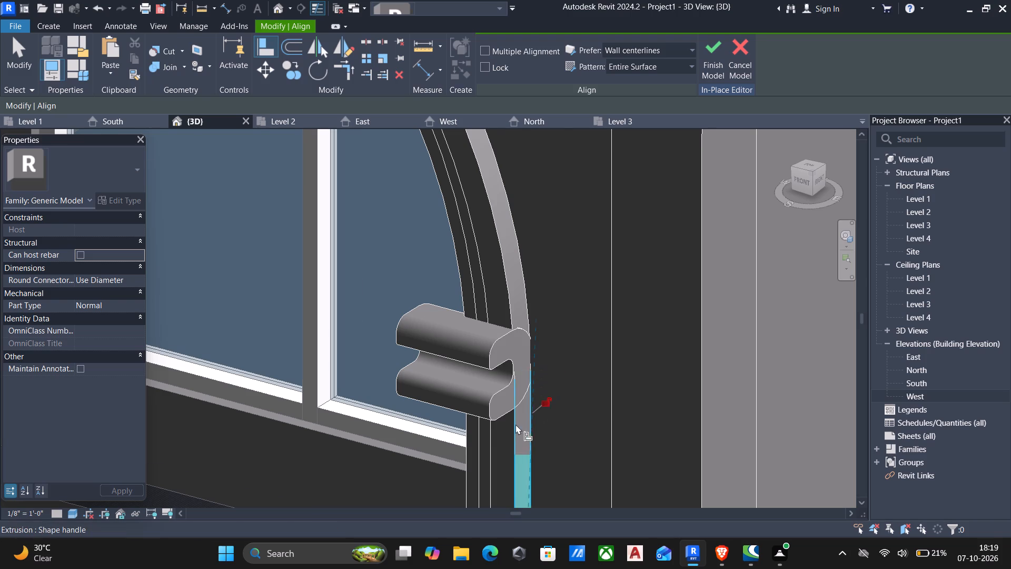
scroll(516, 424, "down", 5)
middle_click_drag(524, 435, 686, 423)
scroll(519, 427, "up", 2)
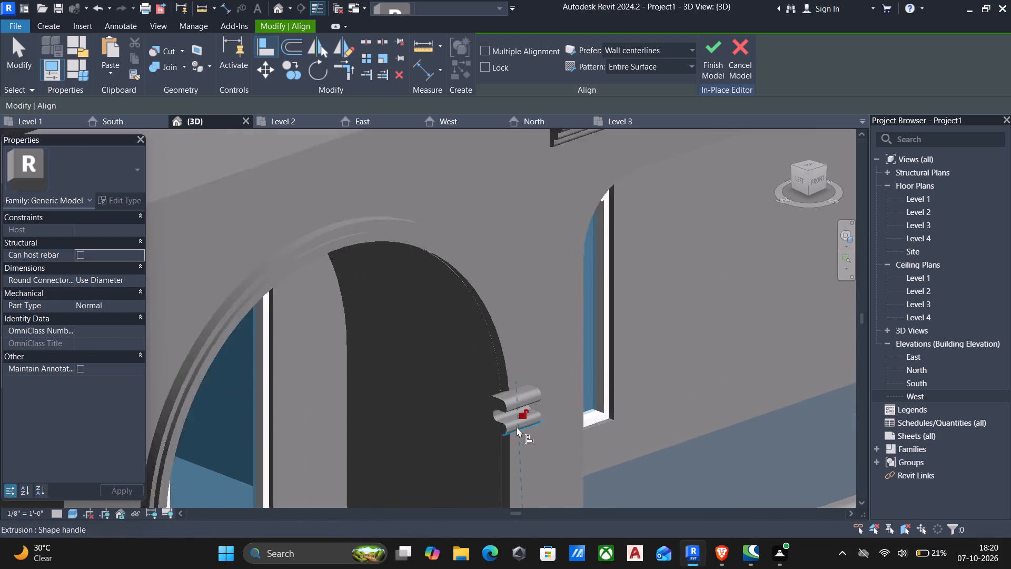
scroll(517, 427, "up", 2)
middle_click_drag(493, 455, 520, 380)
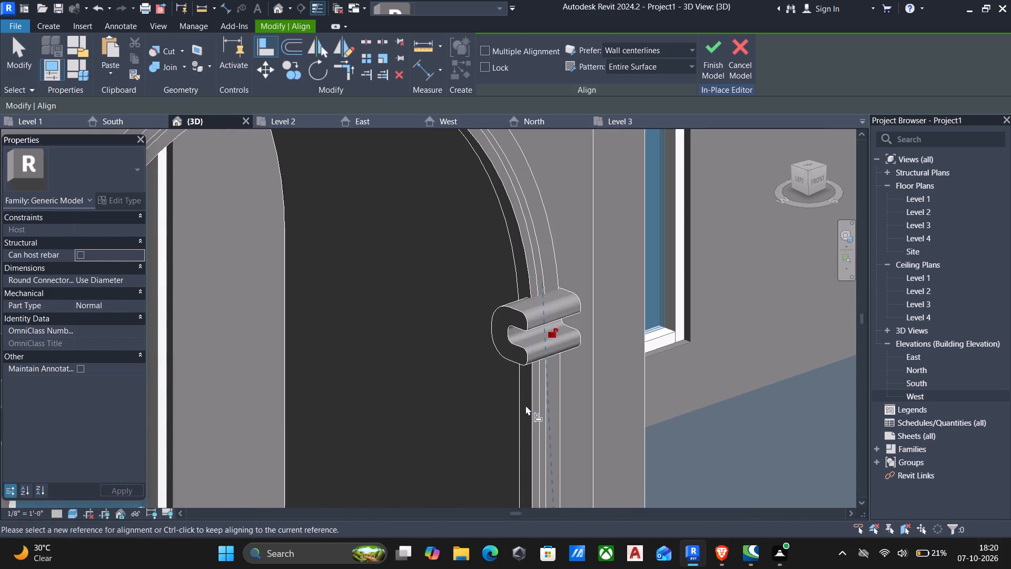
left_click(527, 439)
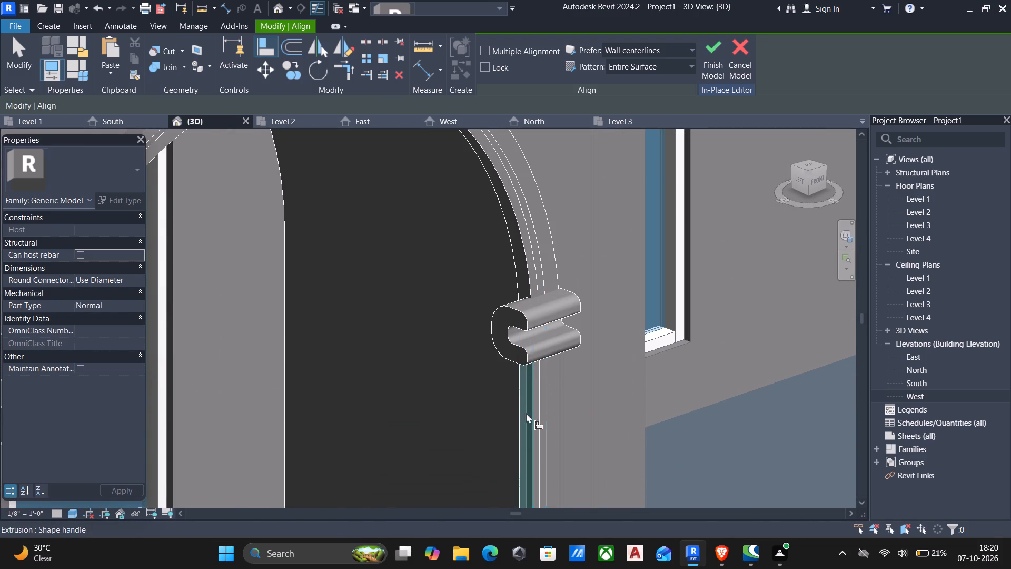
left_click(519, 350)
scroll(541, 366, "down", 3)
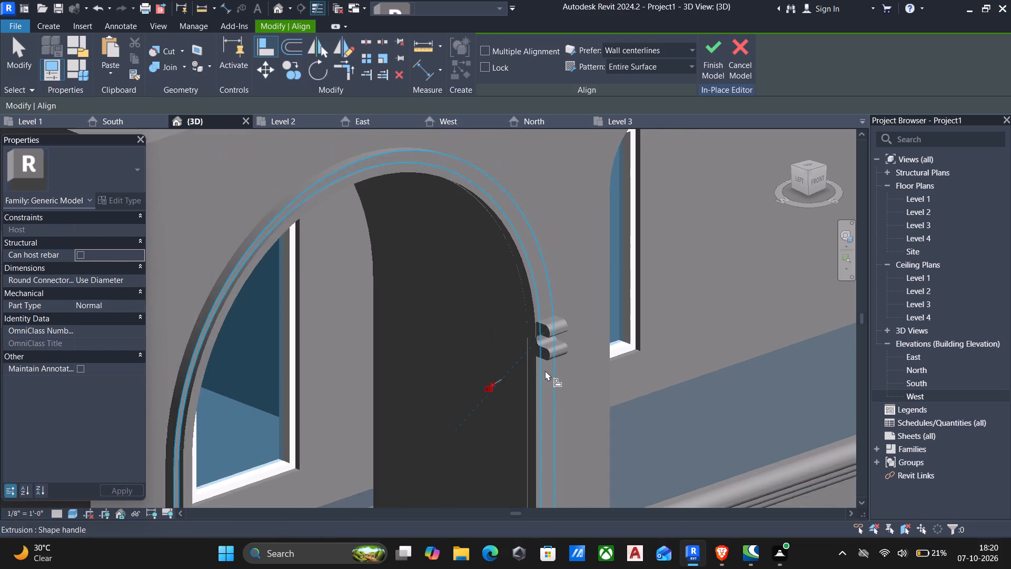
key("Escape")
middle_click_drag(547, 373, 460, 377)
scroll(458, 373, "down", 4)
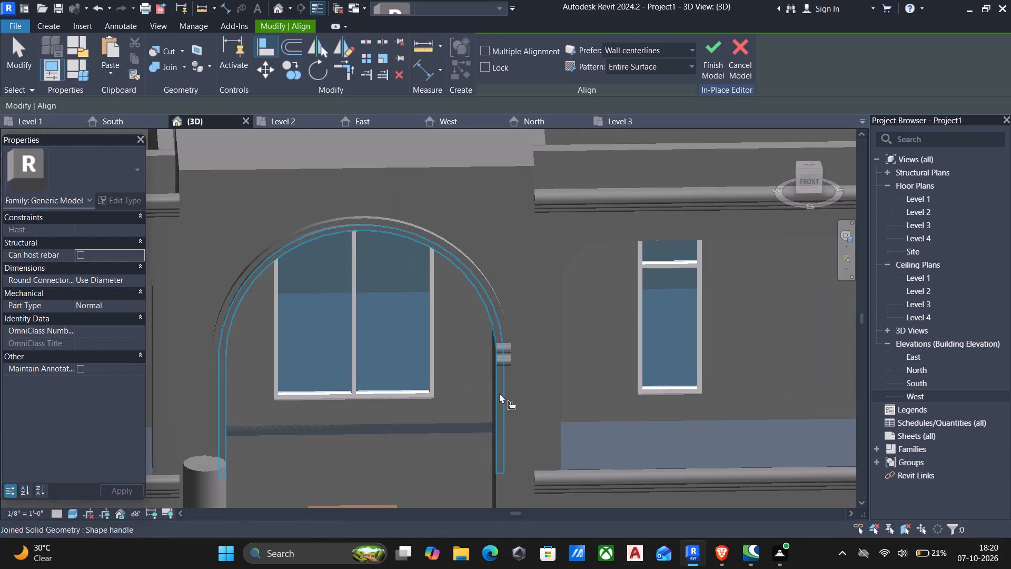
key("Escape")
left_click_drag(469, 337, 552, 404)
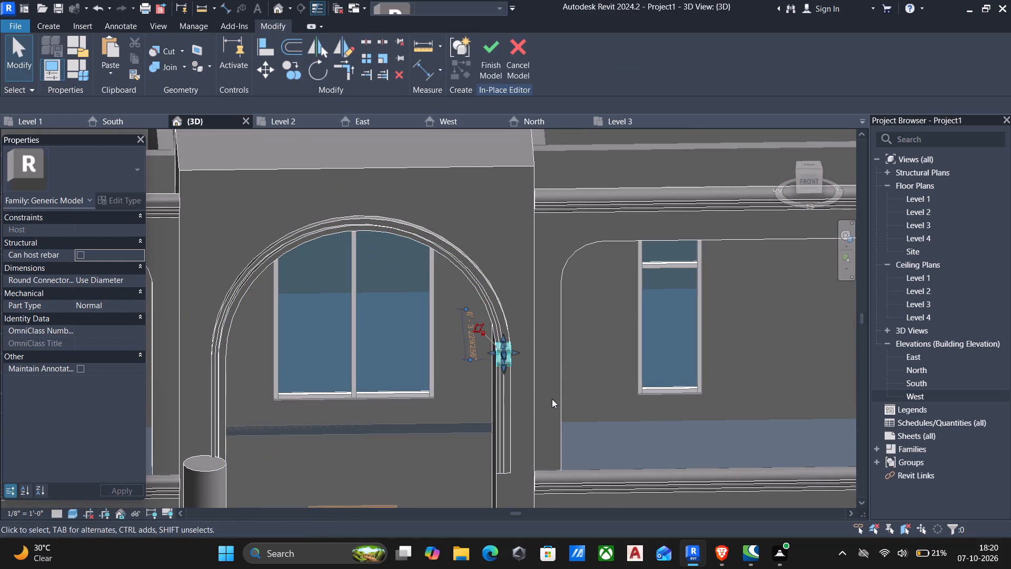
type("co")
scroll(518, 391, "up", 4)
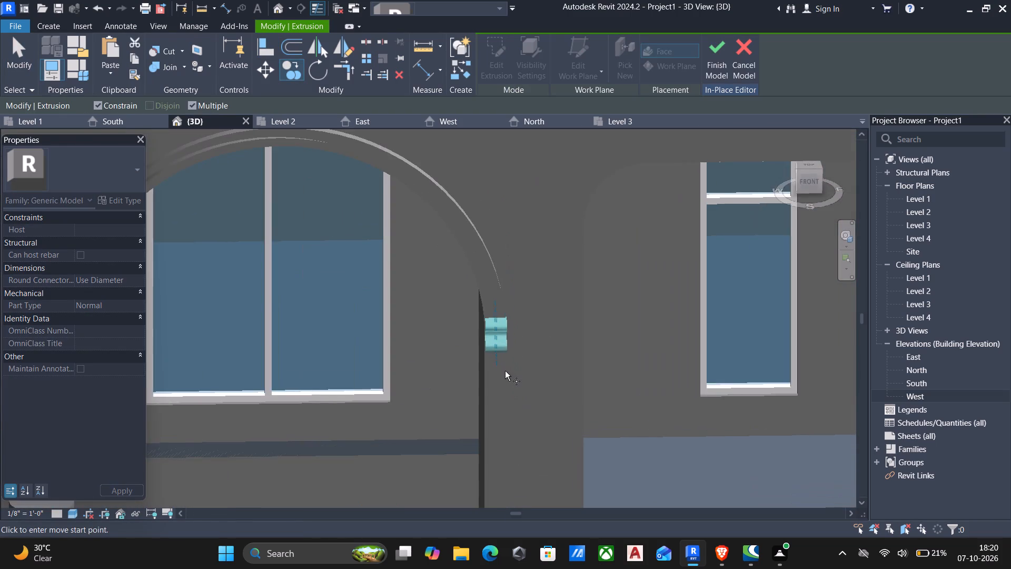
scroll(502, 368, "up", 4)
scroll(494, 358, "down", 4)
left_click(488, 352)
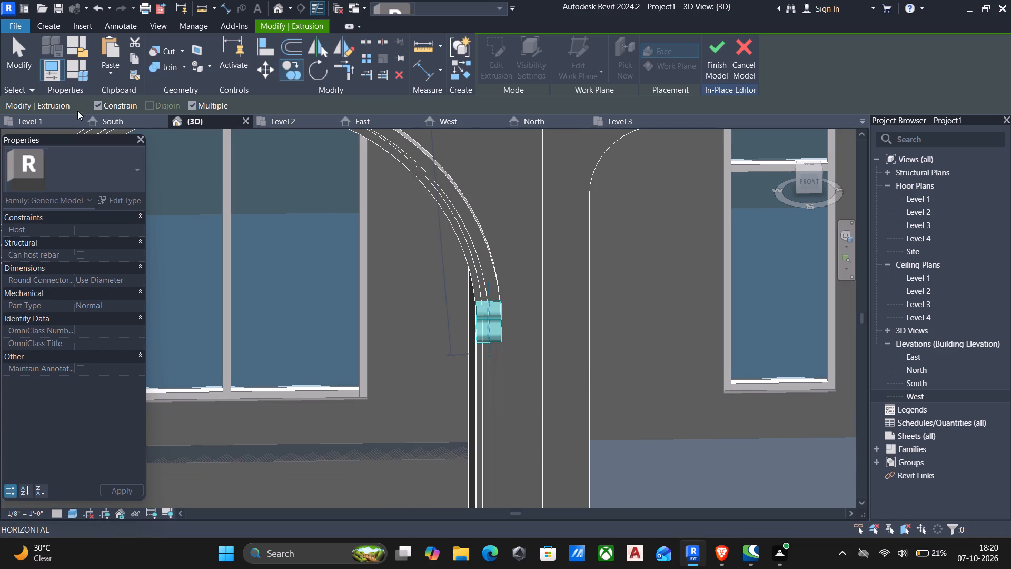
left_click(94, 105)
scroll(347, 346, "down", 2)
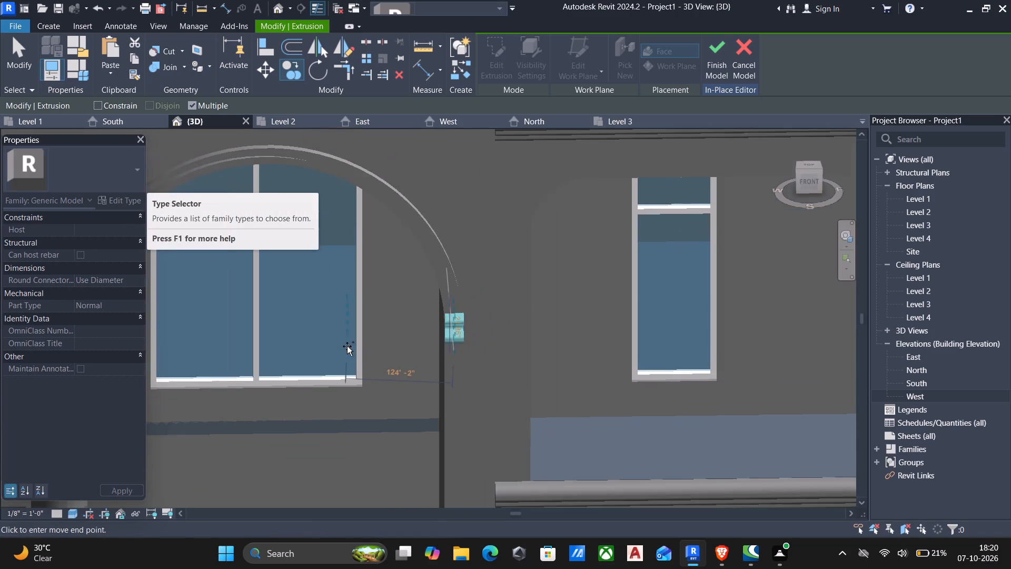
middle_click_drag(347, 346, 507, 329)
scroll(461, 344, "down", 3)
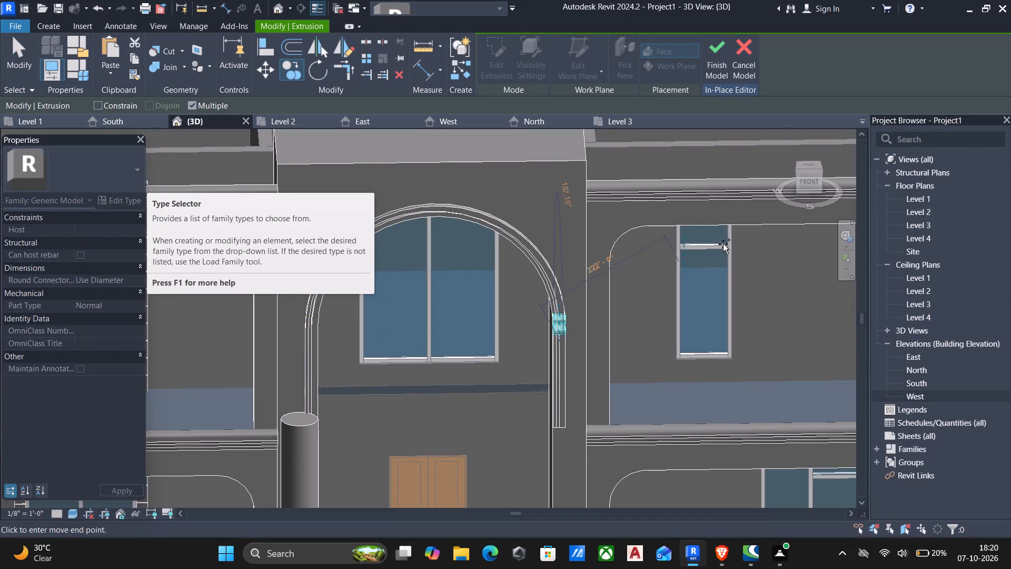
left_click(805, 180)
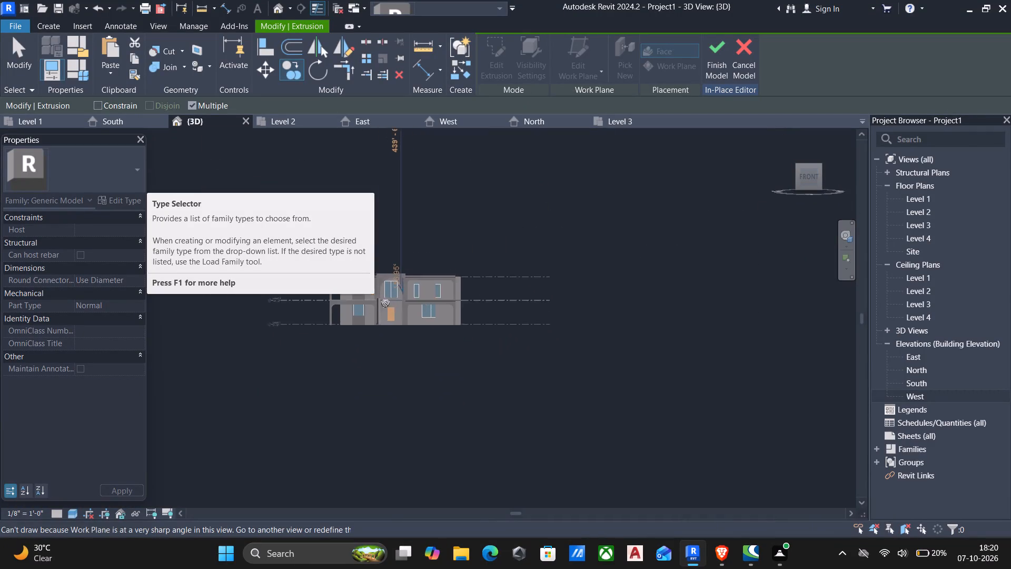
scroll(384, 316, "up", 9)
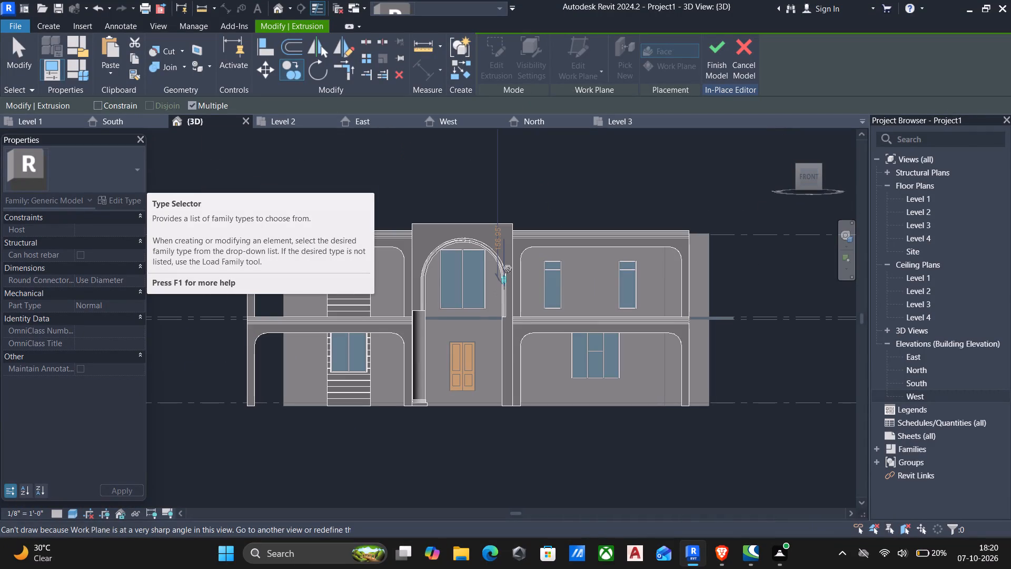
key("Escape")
In the front view, copy the U-shaped moulding about 13' 5" horizontally without constraint and nudge the copy onto the arch trim's opposite leg.
scroll(500, 289, "up", 5)
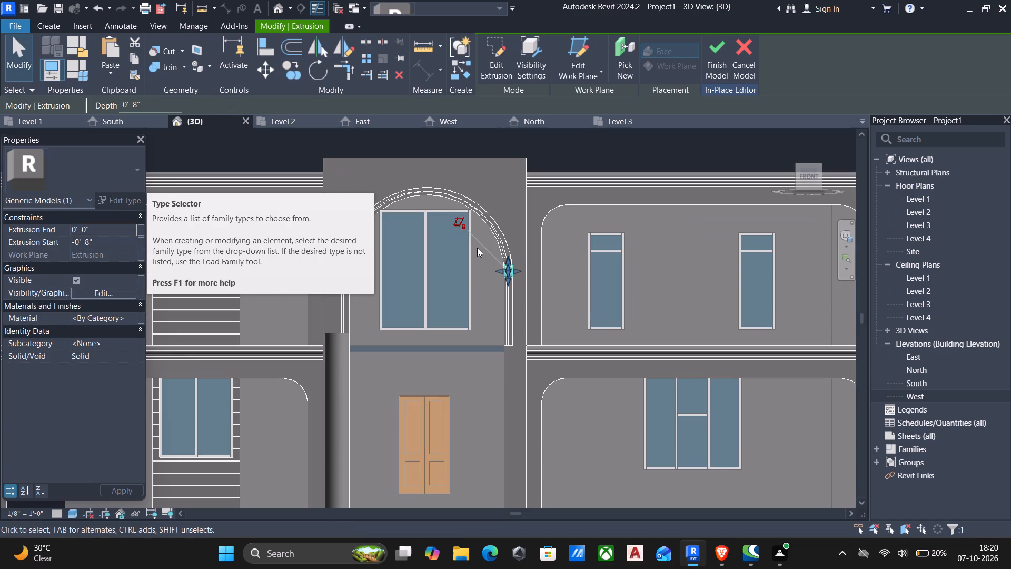
type("co")
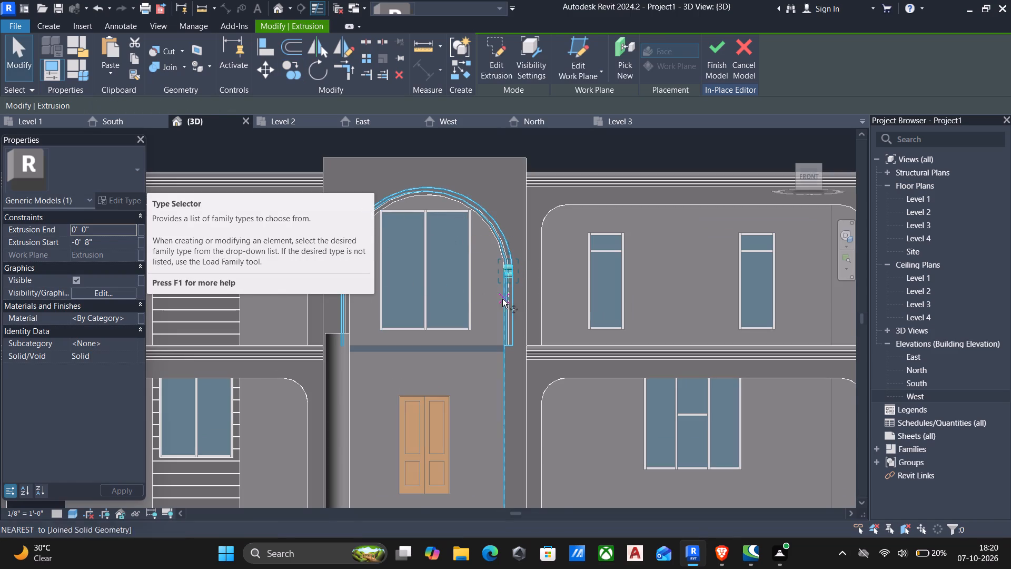
scroll(509, 290, "up", 6)
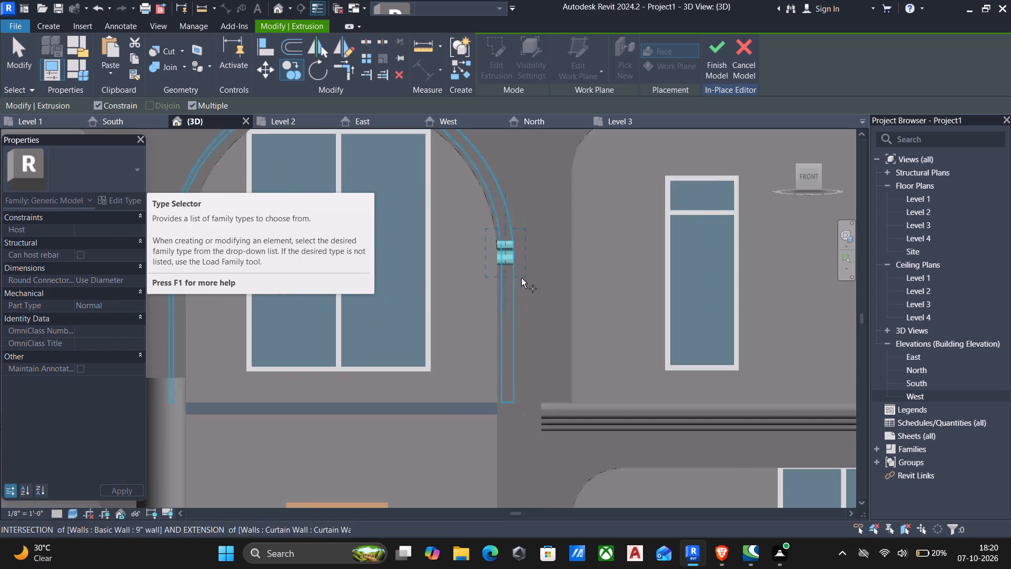
scroll(521, 278, "up", 3)
left_click(528, 278)
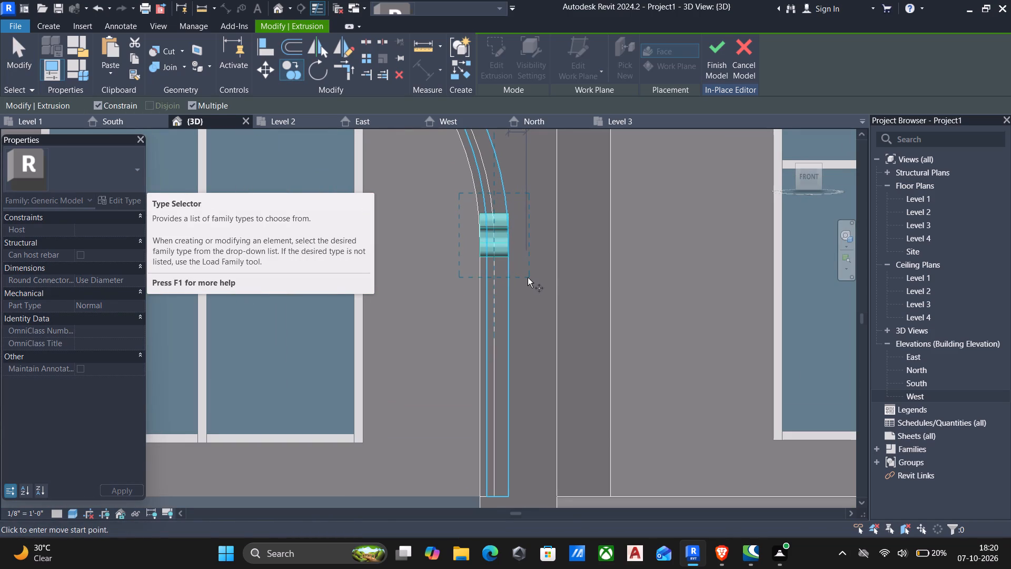
scroll(489, 288, "down", 2)
middle_click_drag(480, 293, 676, 307)
scroll(676, 307, "up", 1)
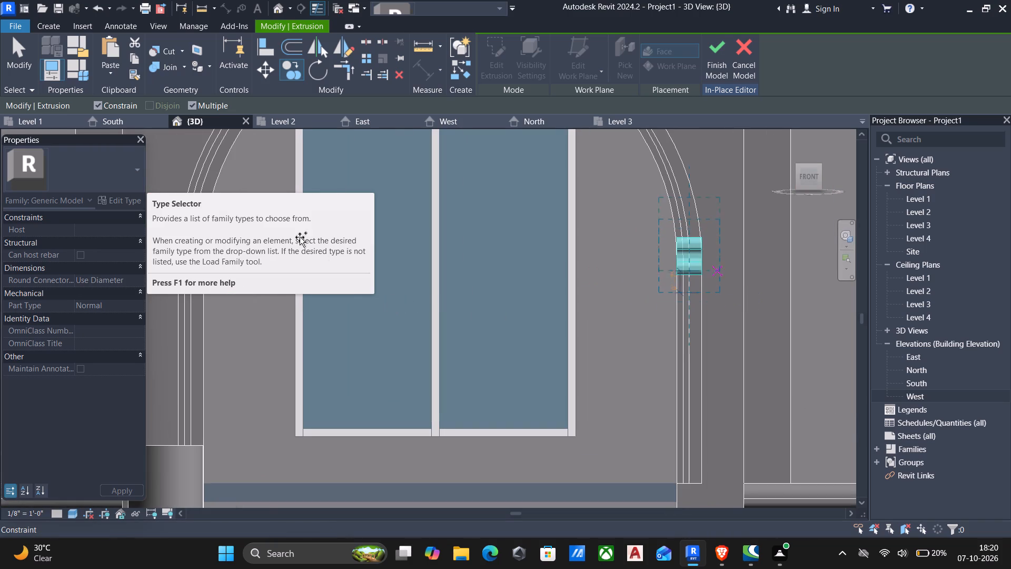
left_click(98, 108)
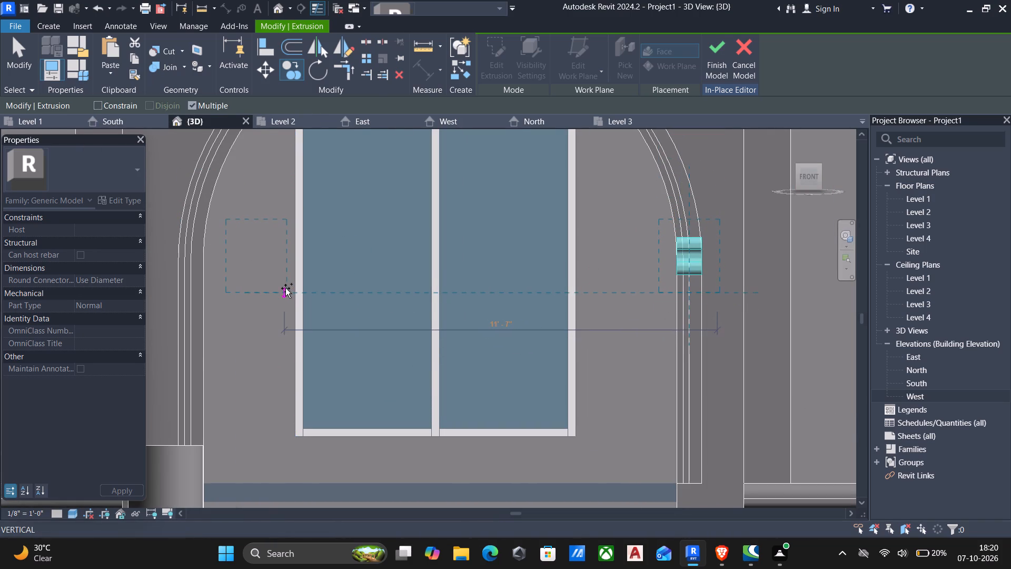
left_click(215, 285)
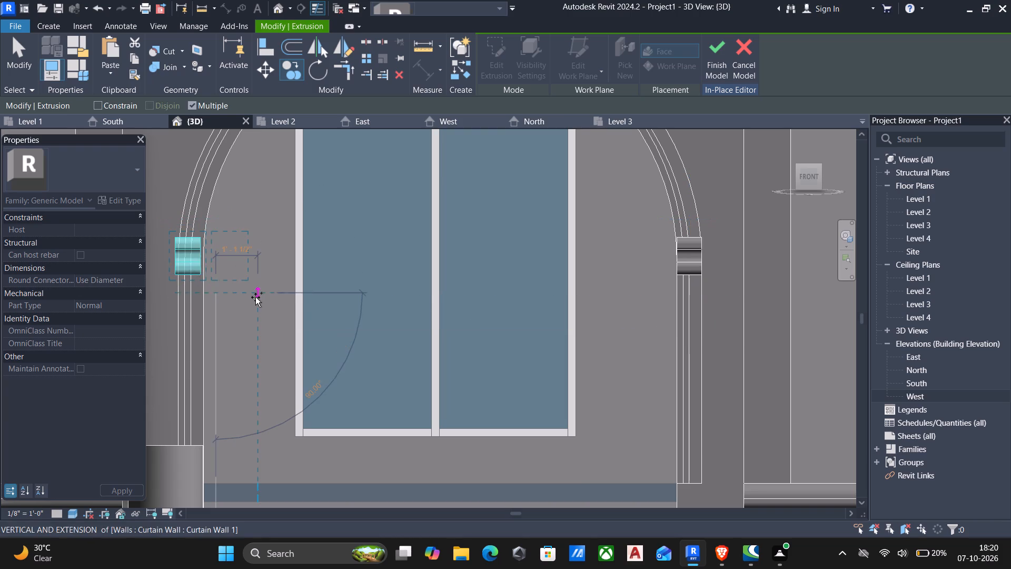
key("Escape")
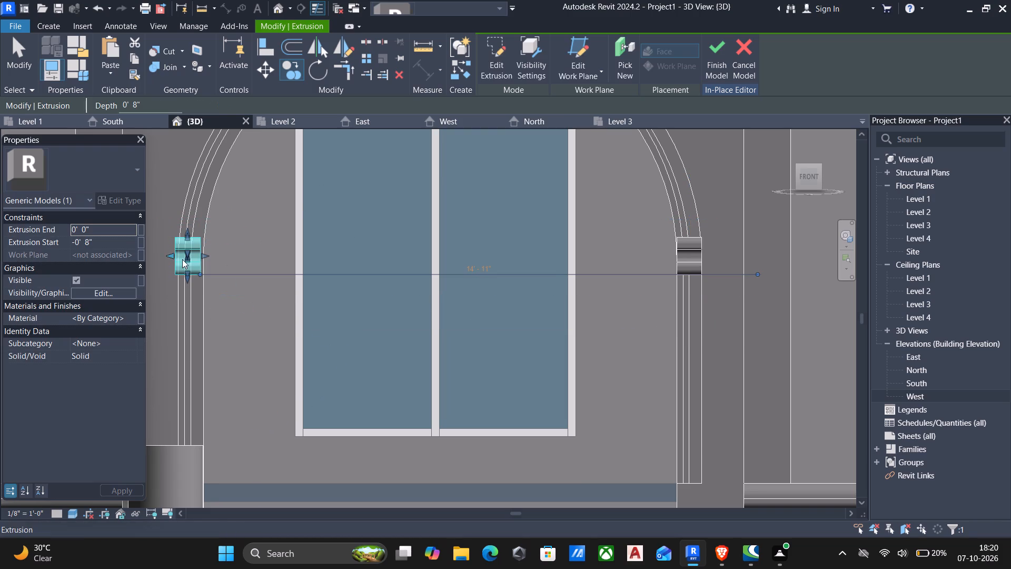
key("Right")
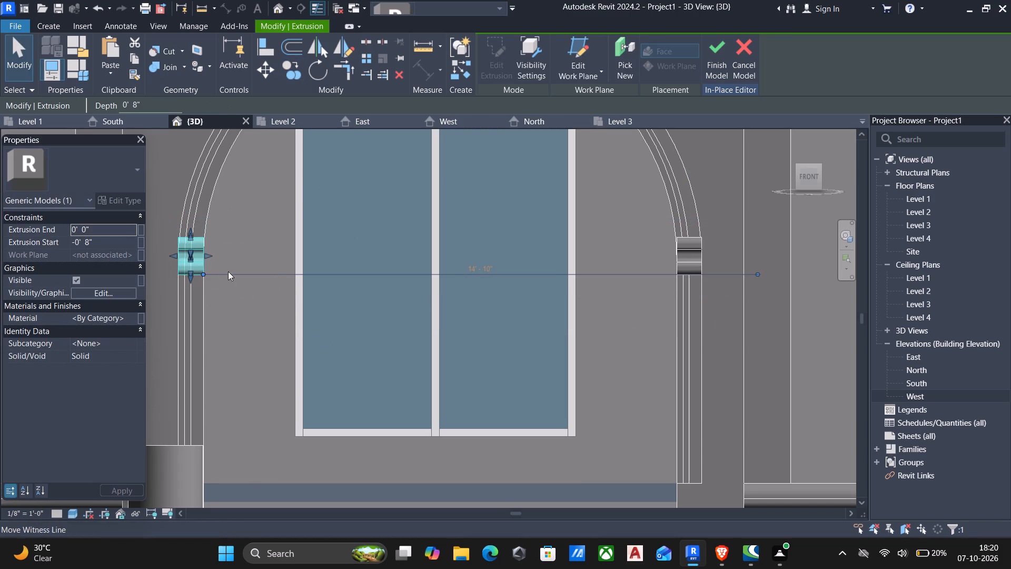
Finish the in-place facade model and dismiss the save reminder without saving.
left_click(718, 50)
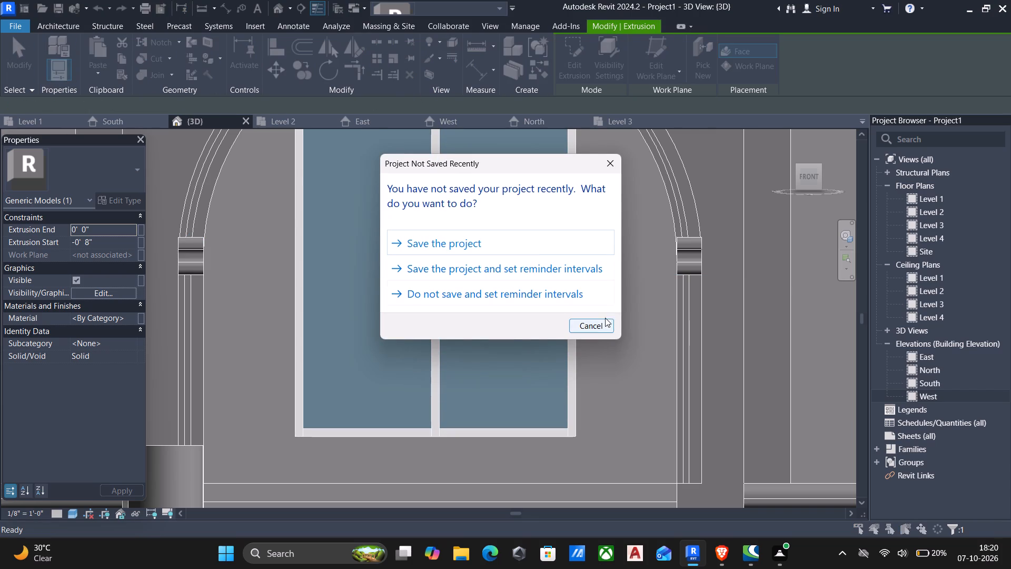
left_click(596, 326)
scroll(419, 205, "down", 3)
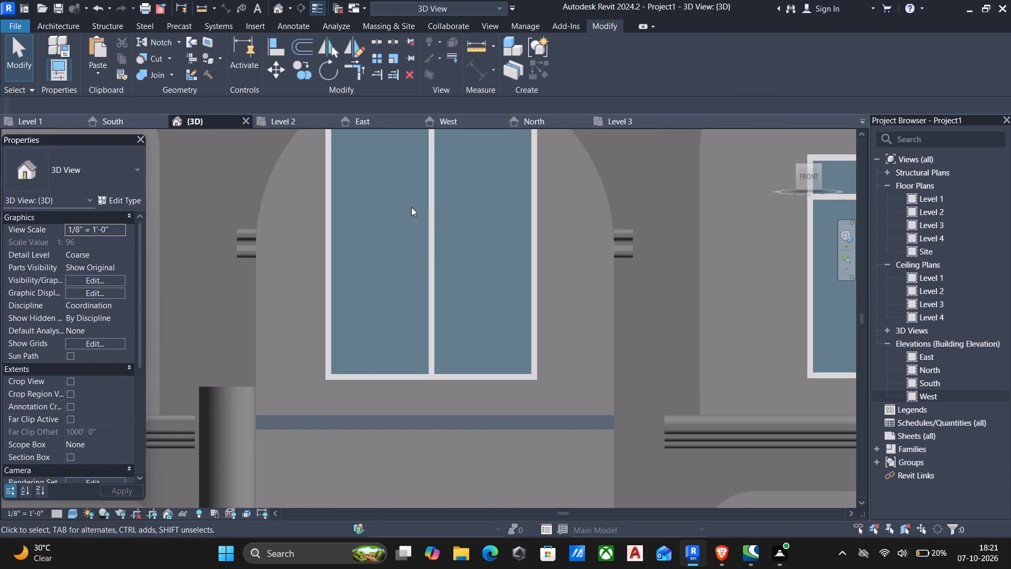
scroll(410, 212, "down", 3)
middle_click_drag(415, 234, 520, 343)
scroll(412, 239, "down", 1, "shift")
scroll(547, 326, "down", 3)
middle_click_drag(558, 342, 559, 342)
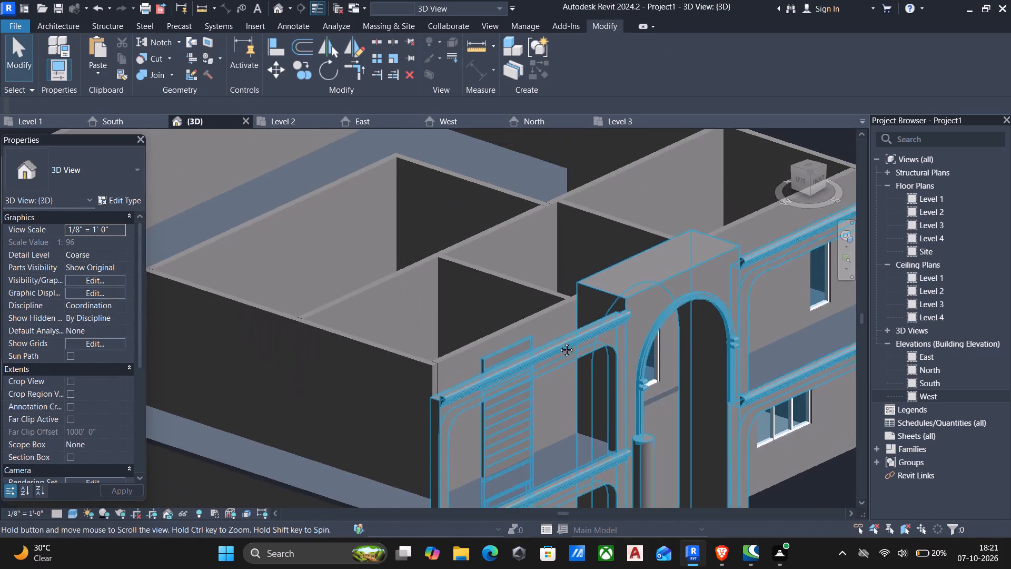
Inspect the finished facade in 3D from the front and sides, including the arch trim mouldings and the open top of the house.
middle_click_drag(559, 342, 550, 285)
scroll(683, 335, "up", 6)
scroll(583, 341, "up", 6)
scroll(581, 341, "down", 6)
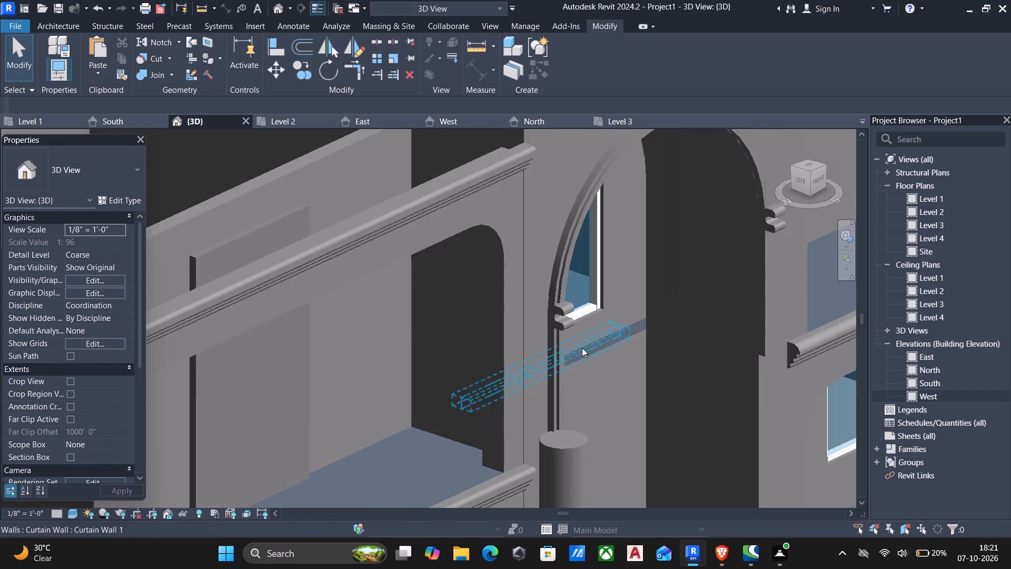
middle_click_drag(612, 364, 521, 298)
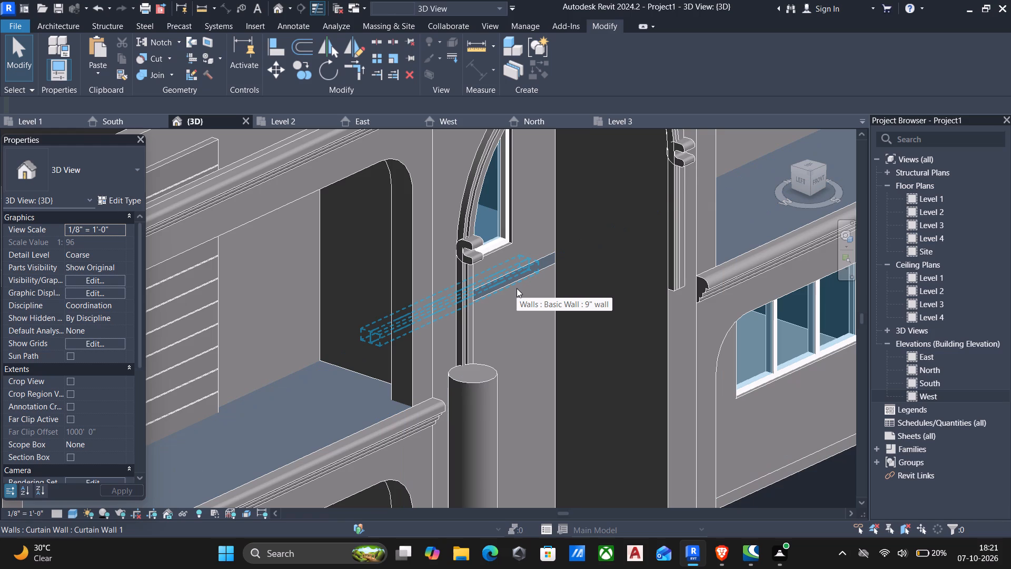
scroll(455, 234, "down", 3)
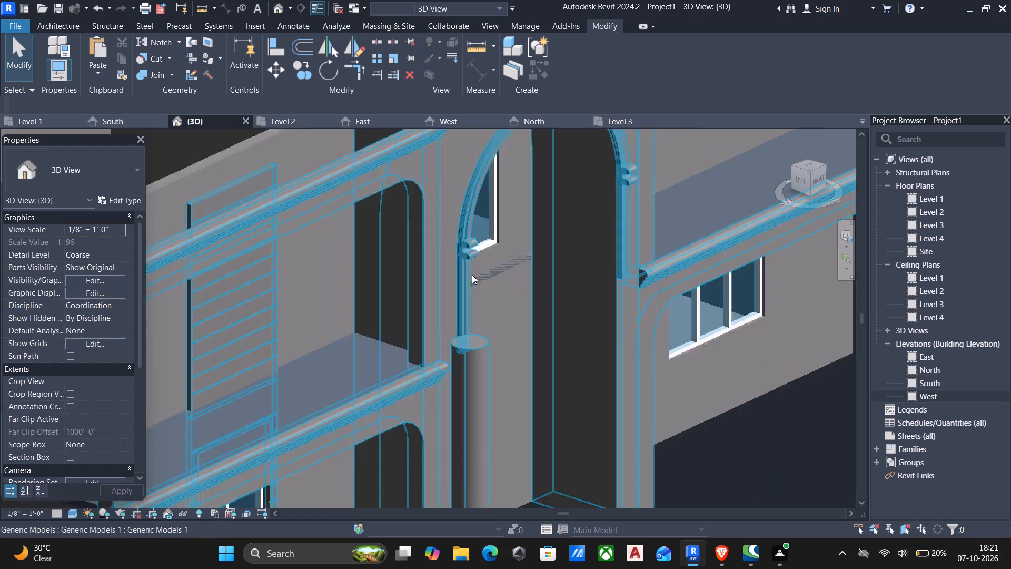
scroll(472, 274, "down", 7)
scroll(758, 236, "down", 3)
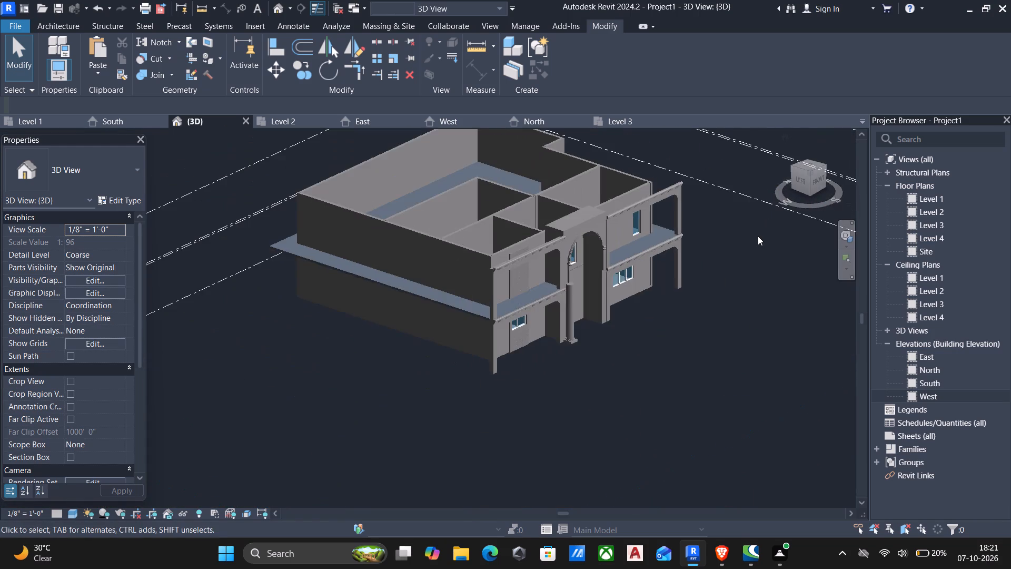
middle_click_drag(758, 236, 584, 221)
scroll(581, 362, "up", 4)
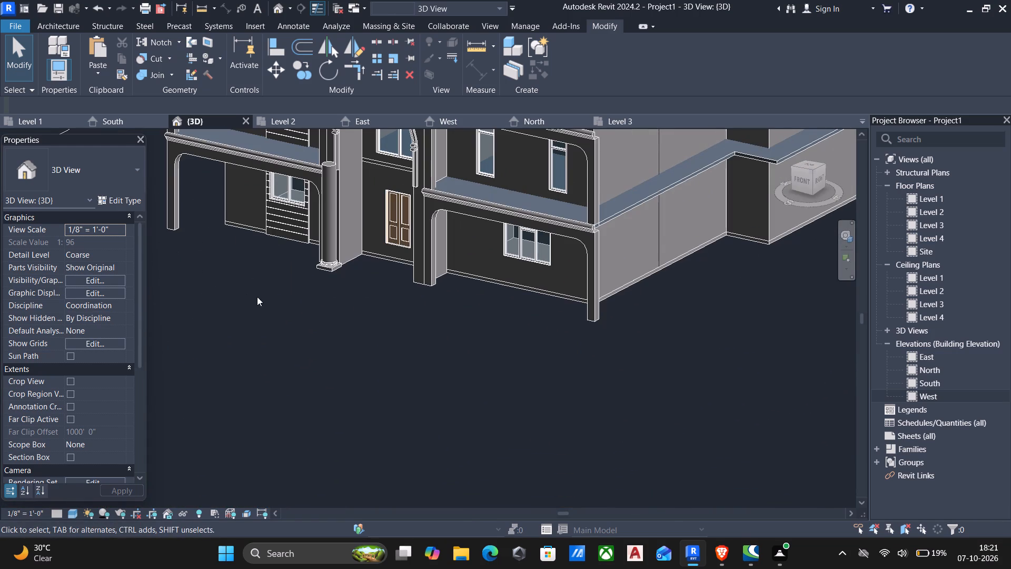
scroll(334, 367, "down", 2)
middle_click_drag(336, 367, 345, 409)
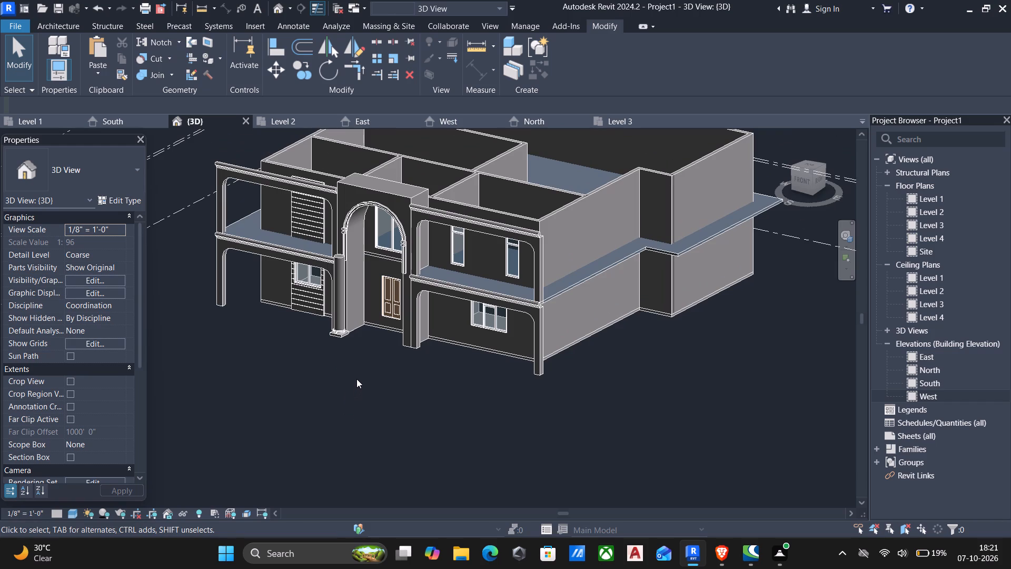
scroll(356, 309, "down", 3)
middle_click_drag(361, 329, 400, 346)
middle_click_drag(401, 349, 411, 342)
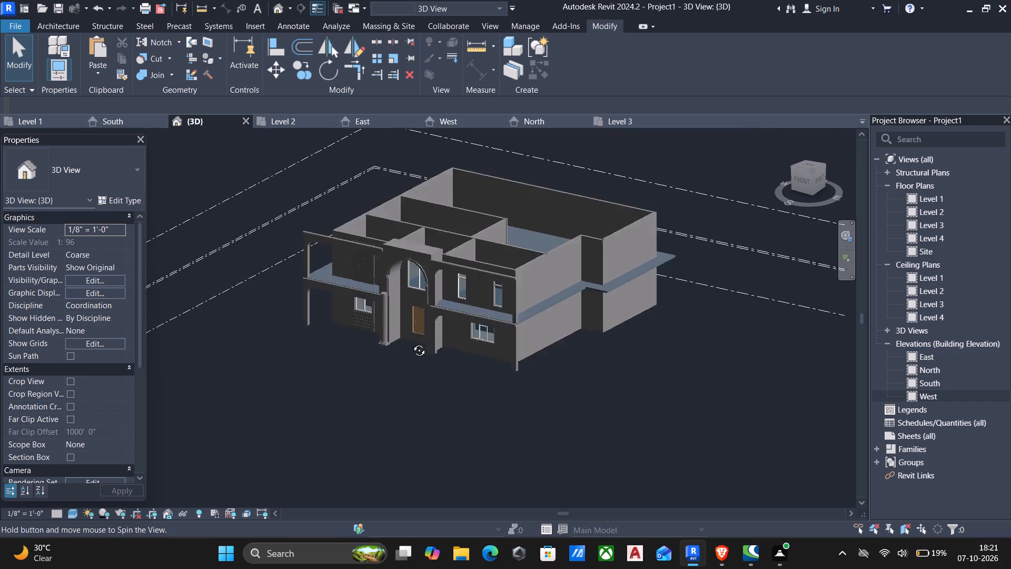
middle_click_drag(411, 342, 532, 287)
middle_click_drag(425, 340, 377, 351)
scroll(380, 351, "up", 4)
scroll(355, 405, "down", 1)
middle_click_drag(358, 402, 358, 401)
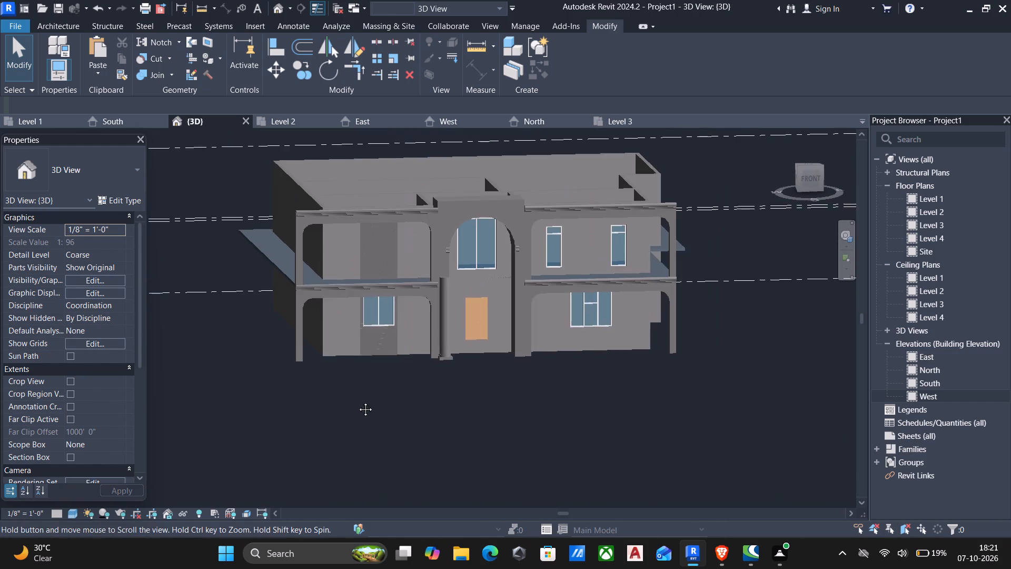
middle_click_drag(358, 401, 338, 457)
scroll(350, 444, "down", 1)
middle_click_drag(352, 440, 344, 420)
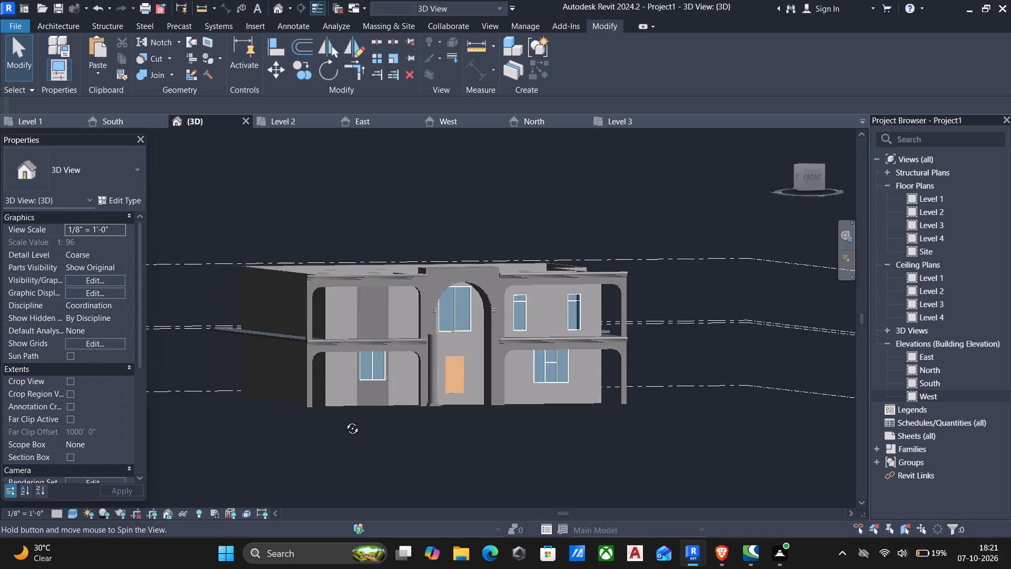
middle_click_drag(344, 420, 378, 455)
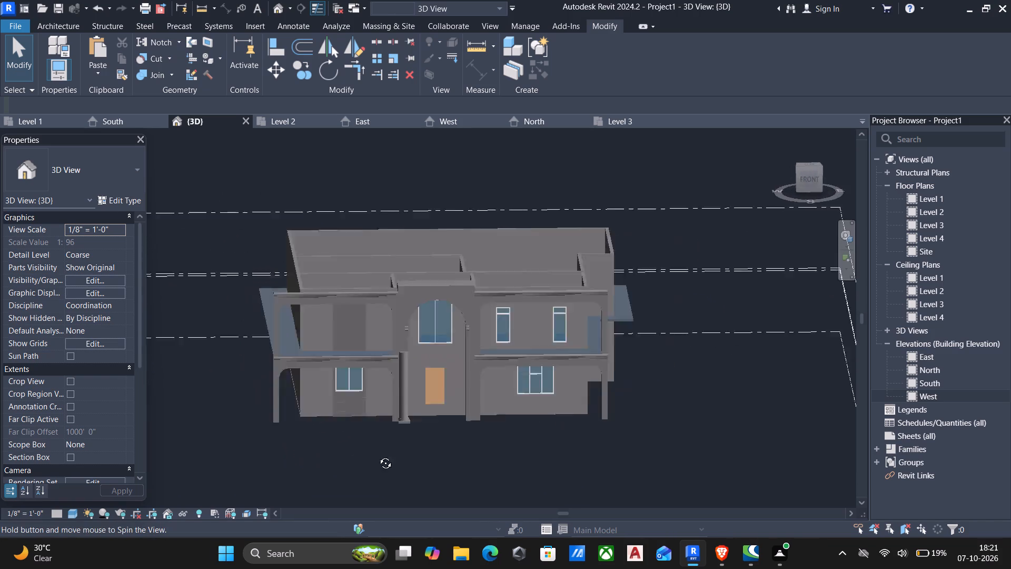
middle_click_drag(378, 455, 392, 455)
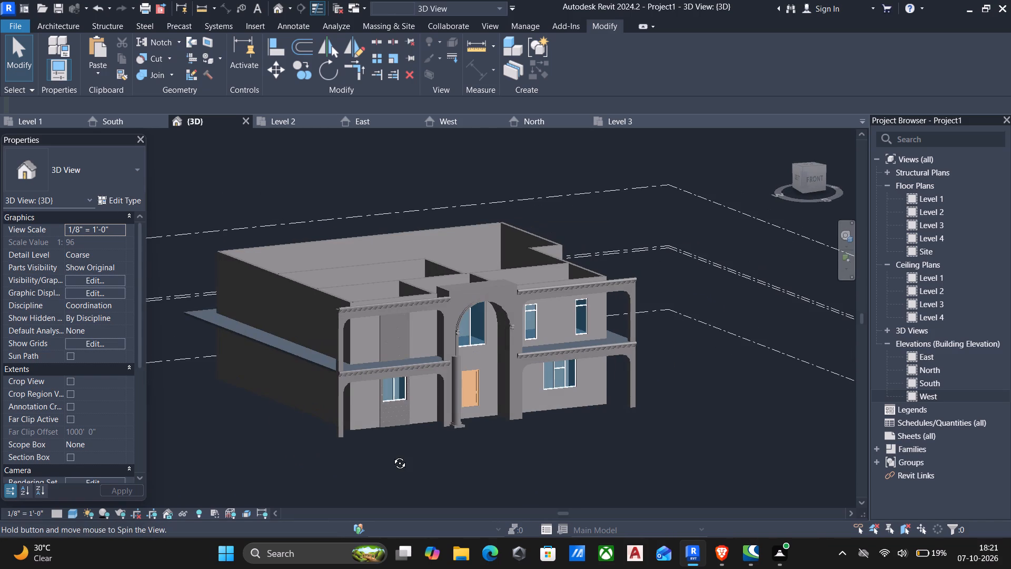
middle_click_drag(392, 455, 514, 499)
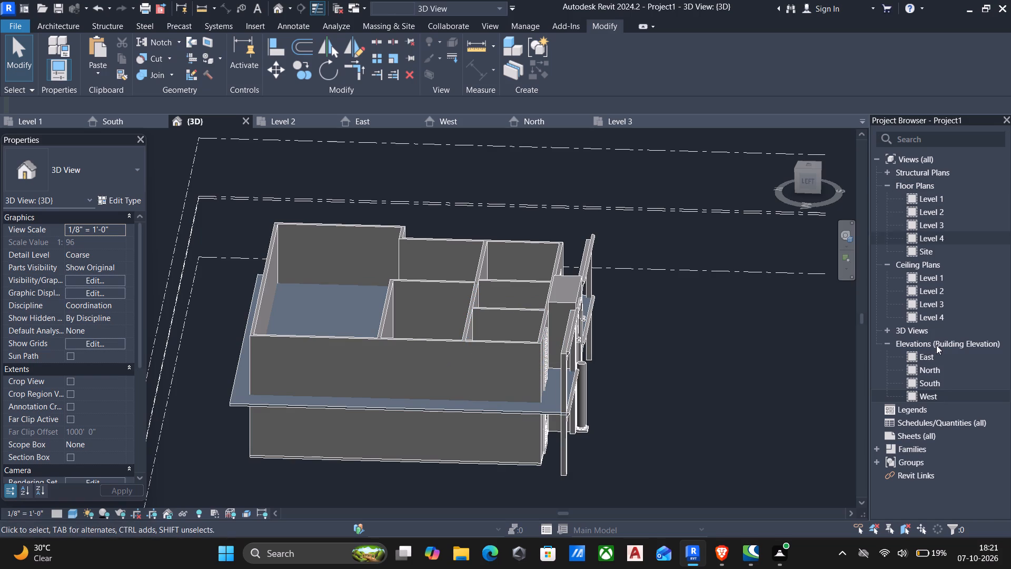
In the South elevation, check the heights of Level 2 and Level 4 and where Level 4 meets the facade's top moulding.
double_click(931, 383)
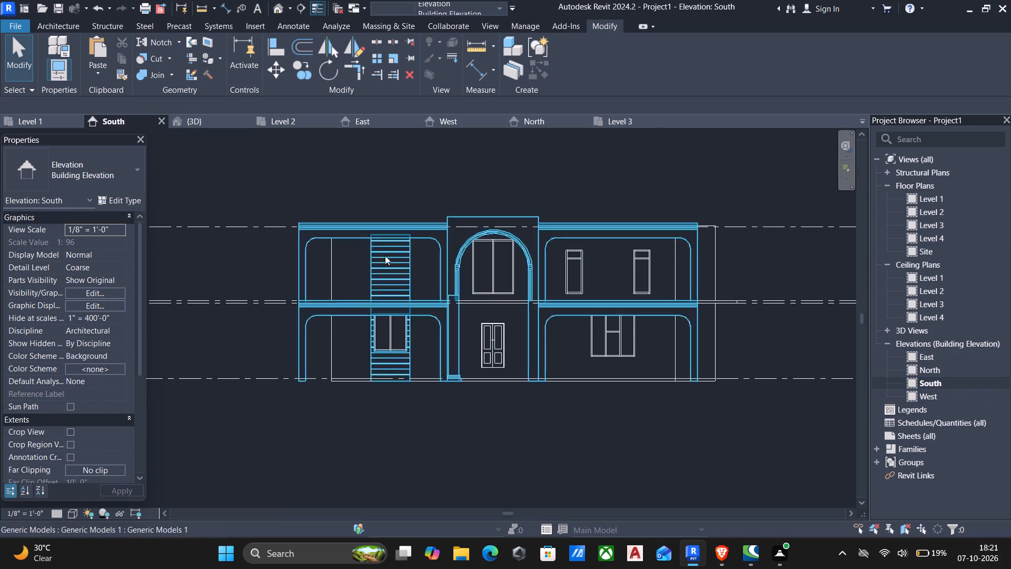
left_click(247, 229)
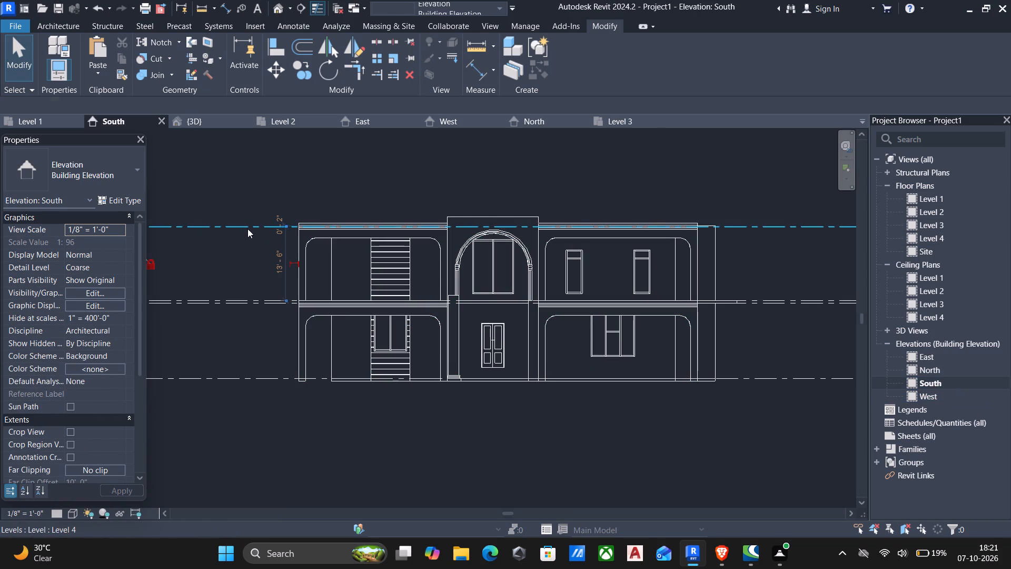
left_click(259, 305)
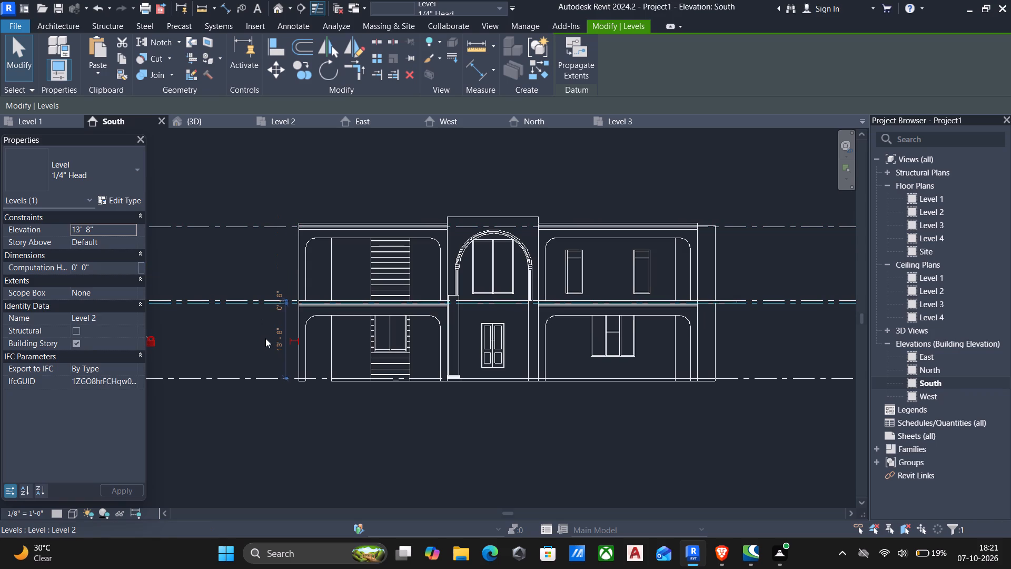
left_click(233, 231)
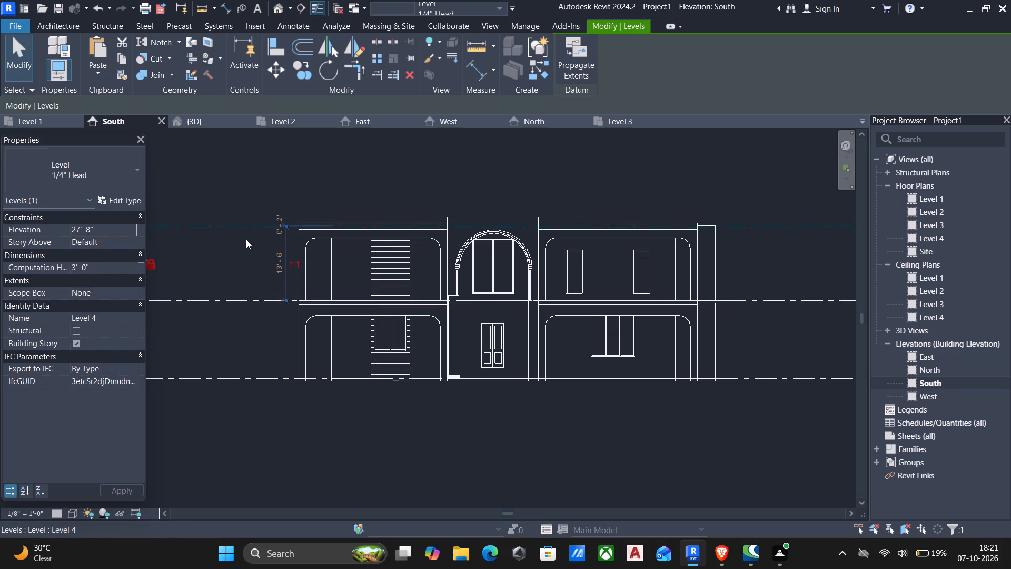
scroll(257, 245, "up", 11)
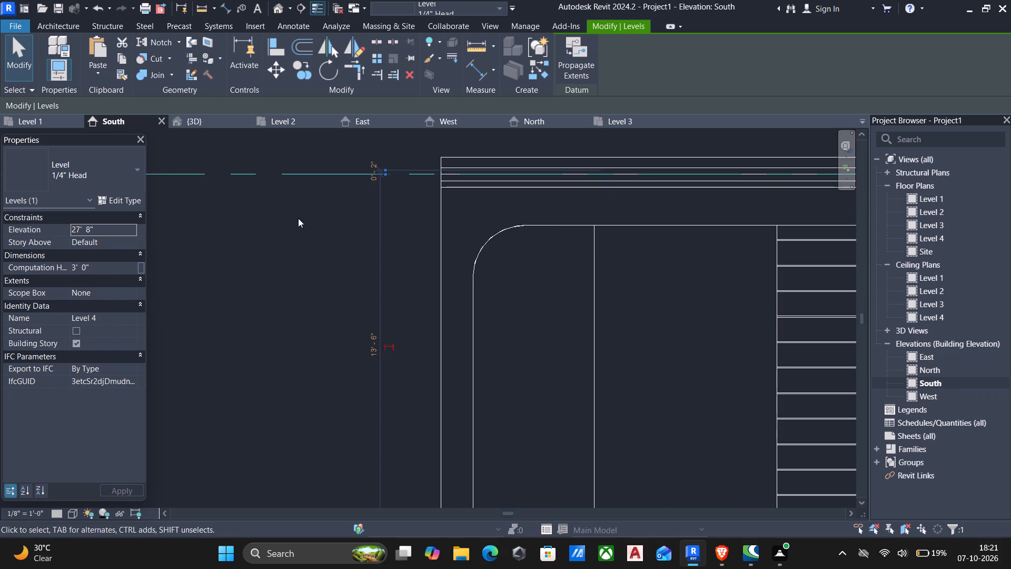
scroll(364, 155, "up", 5)
scroll(409, 189, "up", 6)
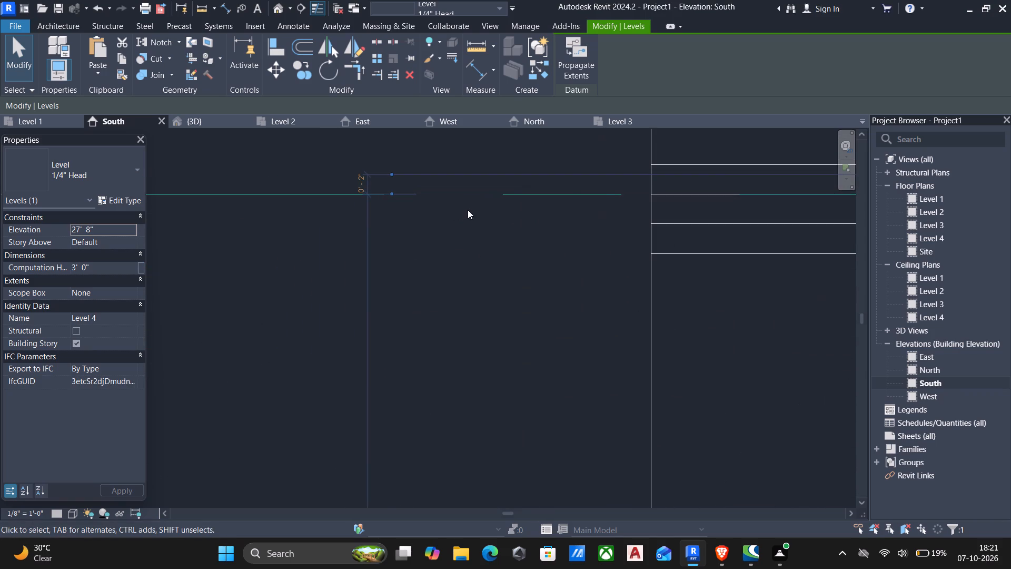
scroll(424, 190, "down", 11)
scroll(455, 219, "down", 2)
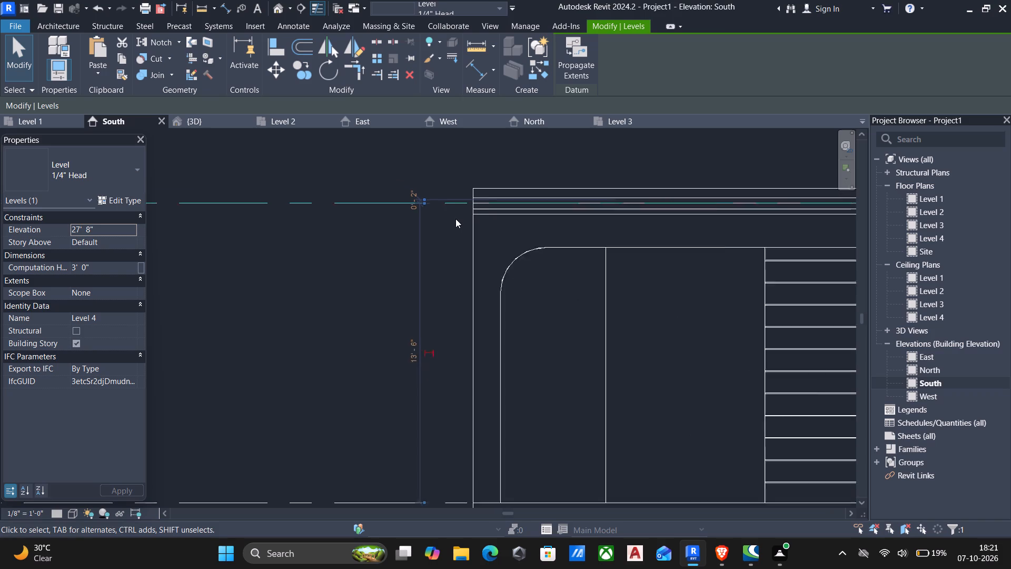
scroll(455, 219, "down", 9)
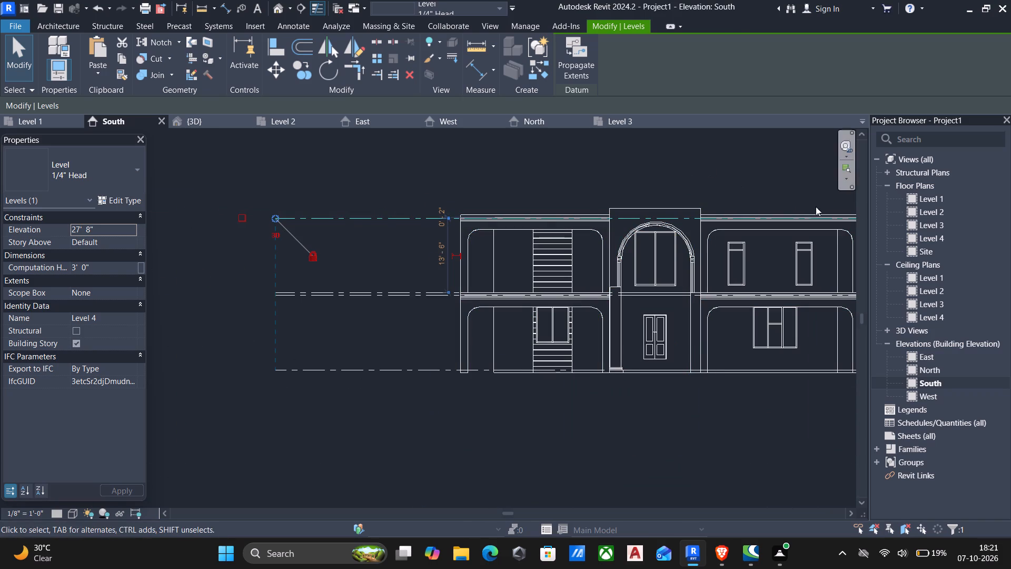
scroll(393, 224, "down", 4)
middle_click_drag(393, 224, 302, 282)
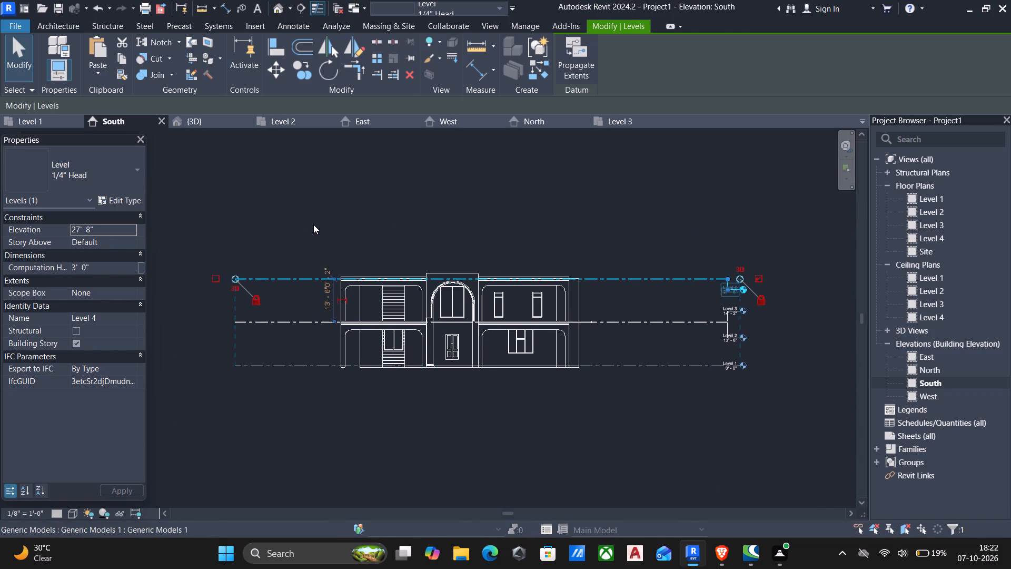
Add a new level with a 6" offset above Level 4, spanning the length of the existing level lines.
type("ll")
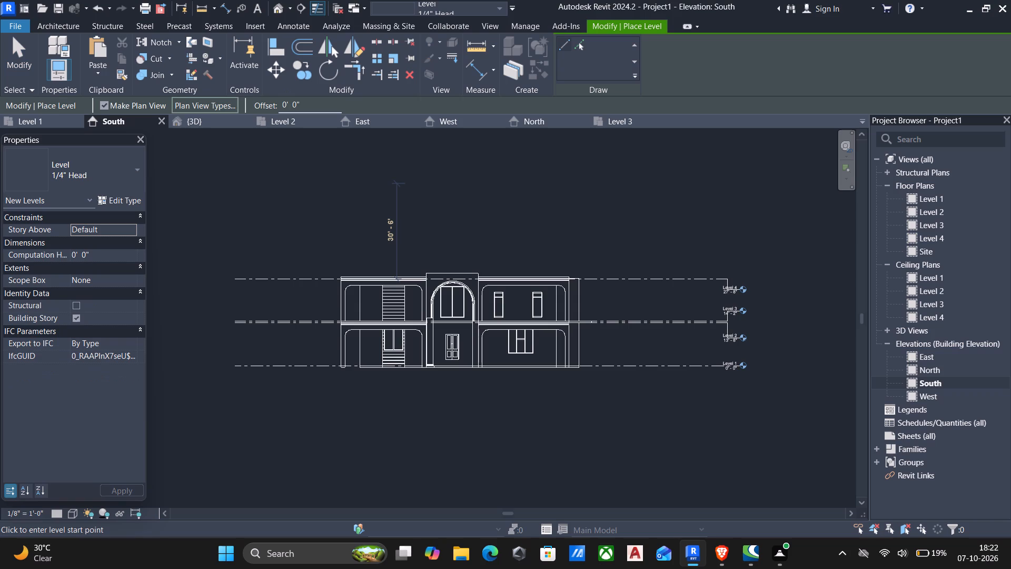
left_click_drag(308, 104, 195, 120)
key("6")
key("shift+quotedbl")
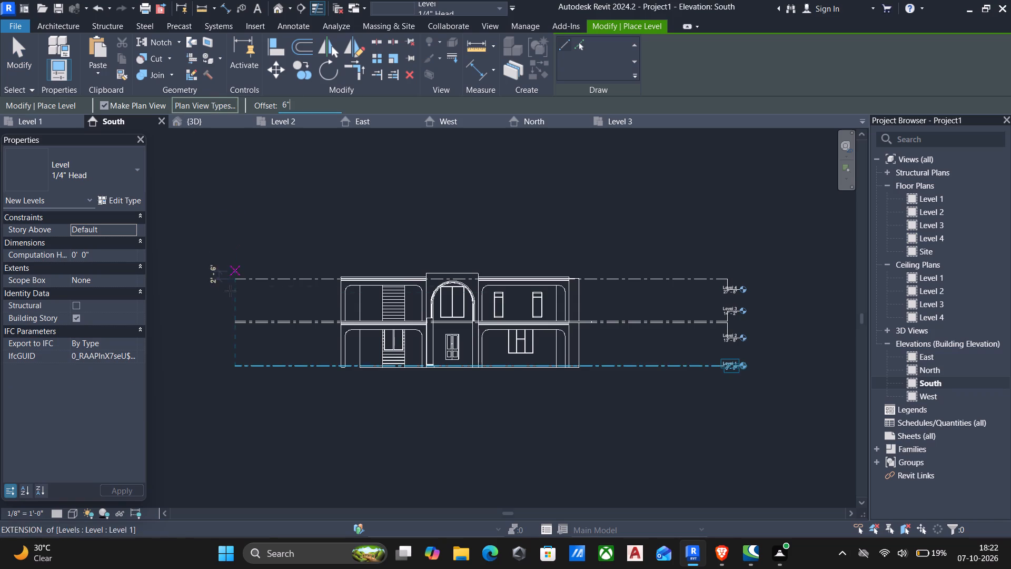
scroll(231, 296, "up", 3)
left_click(234, 264)
scroll(340, 260, "down", 4)
middle_click_drag(348, 262, 257, 264)
scroll(359, 267, "up", 2)
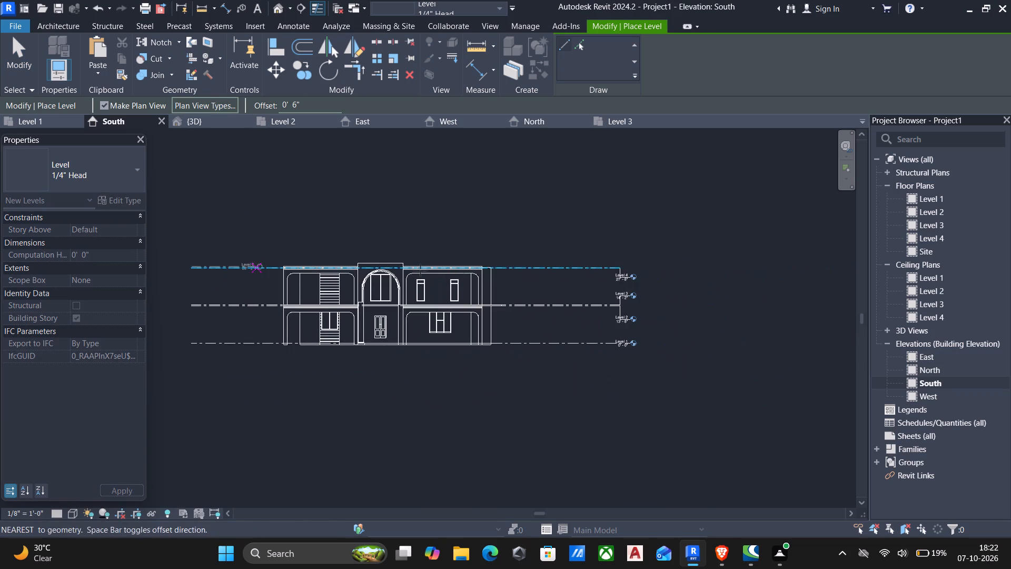
scroll(420, 270, "up", 2)
scroll(651, 250, "up", 5)
scroll(809, 261, "down", 2)
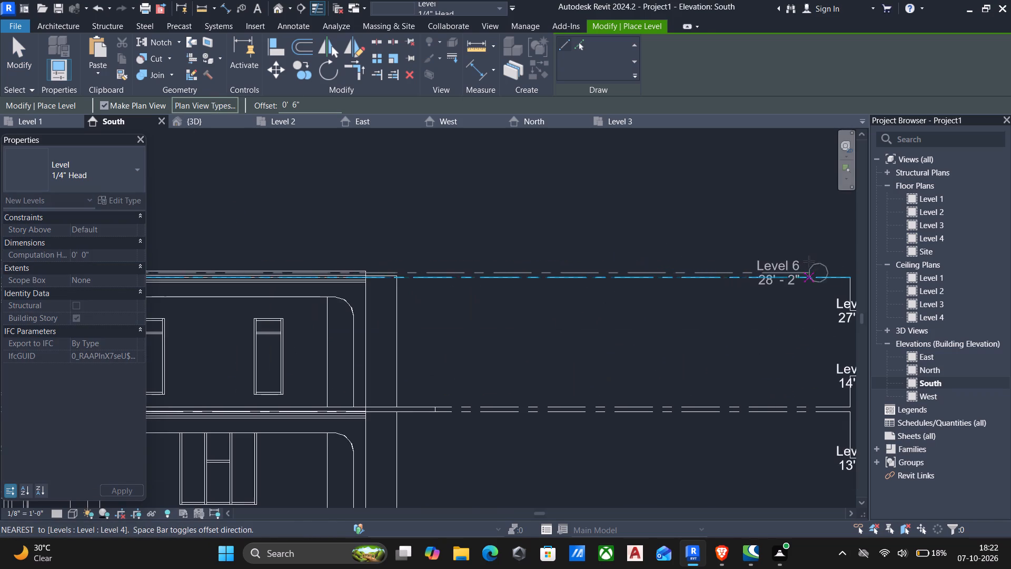
scroll(809, 261, "down", 2)
middle_click_drag(809, 261, 593, 273)
scroll(593, 273, "up", 4)
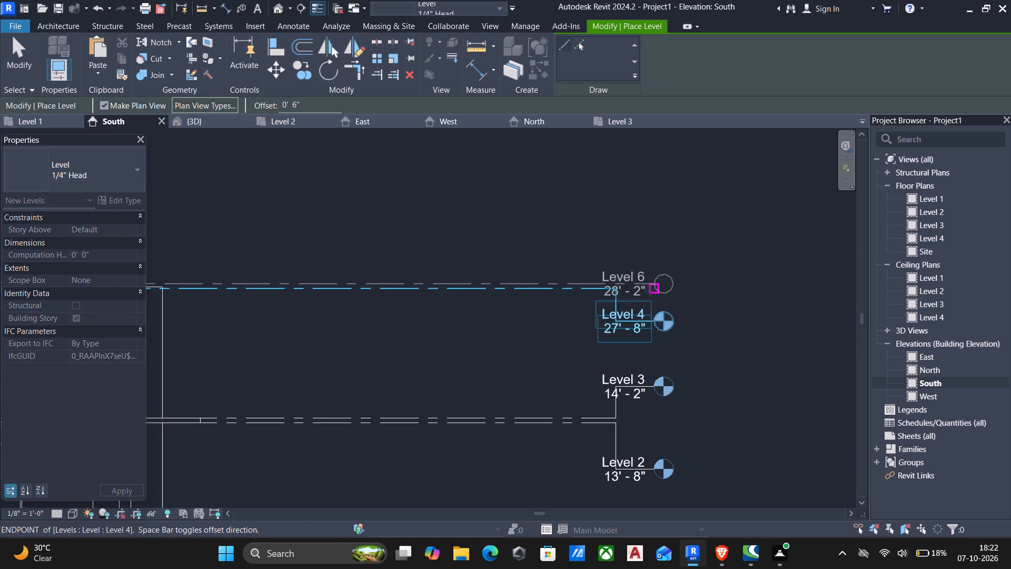
left_click(674, 289)
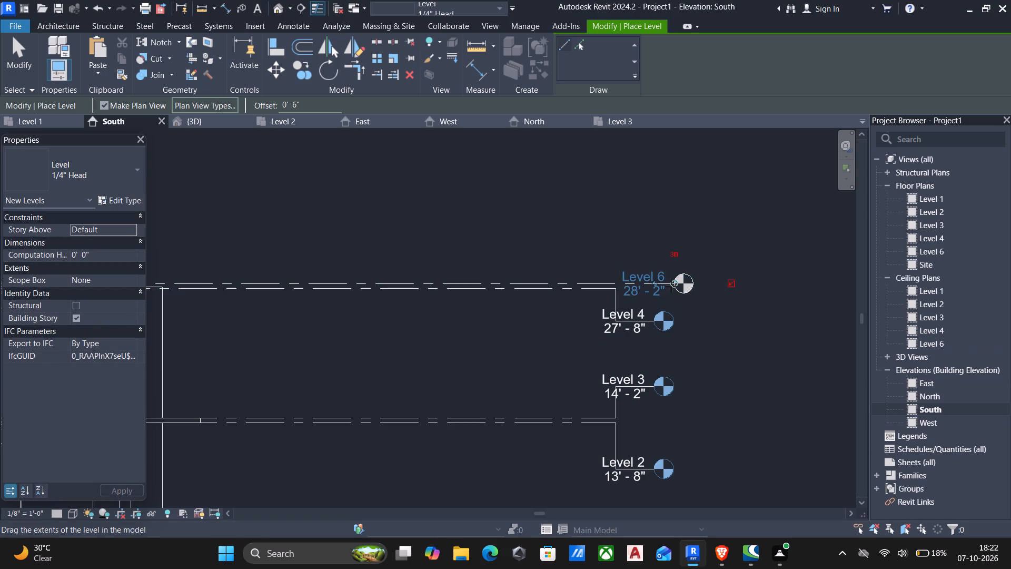
key("Escape")
scroll(590, 274, "down", 5)
key("Escape")
scroll(578, 284, "down", 5)
middle_click_drag(577, 291, 615, 280)
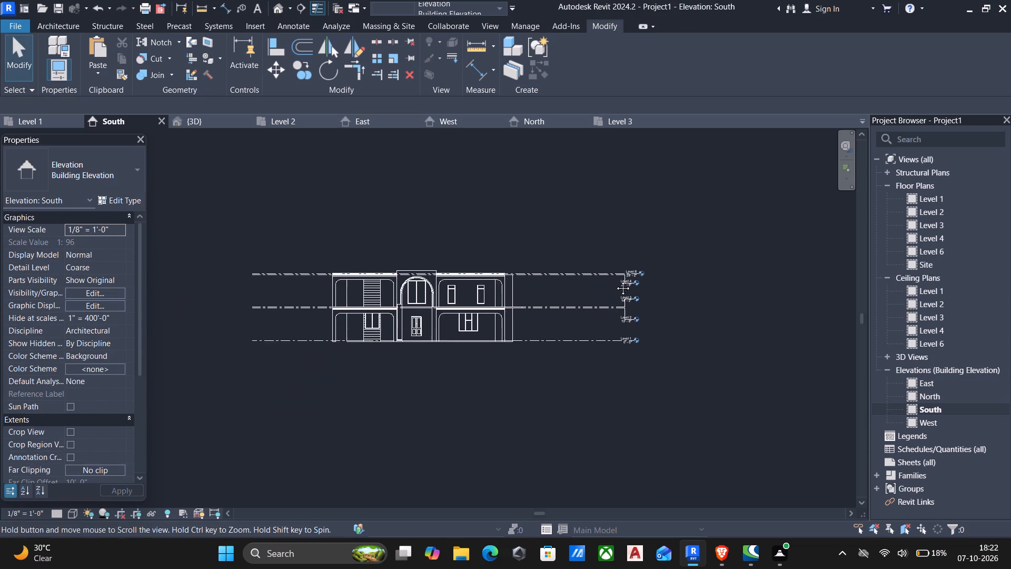
middle_click_drag(615, 280, 616, 280)
scroll(399, 252, "up", 6)
scroll(257, 326, "up", 6)
scroll(282, 316, "down", 3)
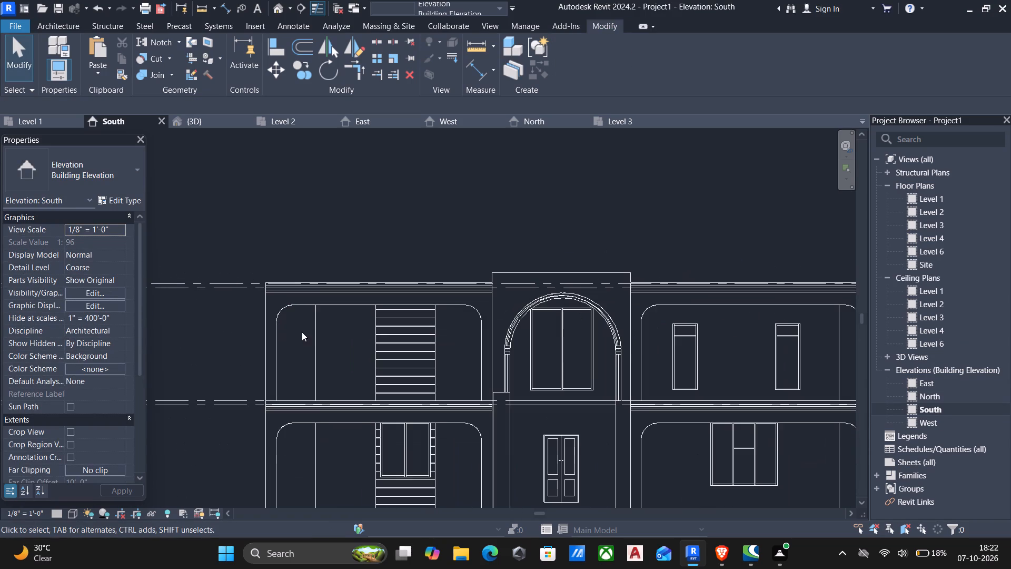
scroll(313, 340, "down", 4)
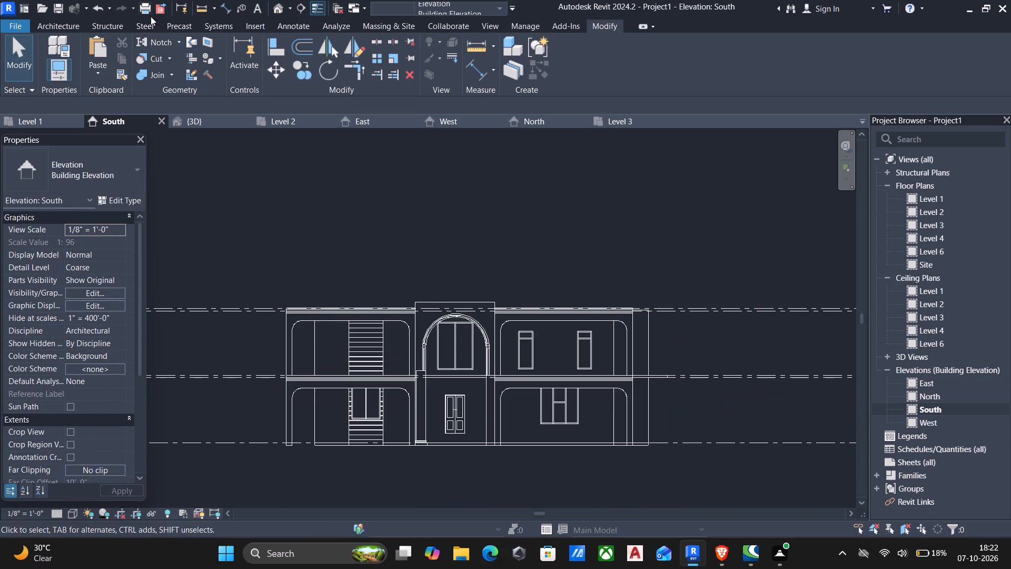
Return to the 3D view and examine the upper-storey wall tops, the arch block's top and the facade mouldings.
left_click(277, 12)
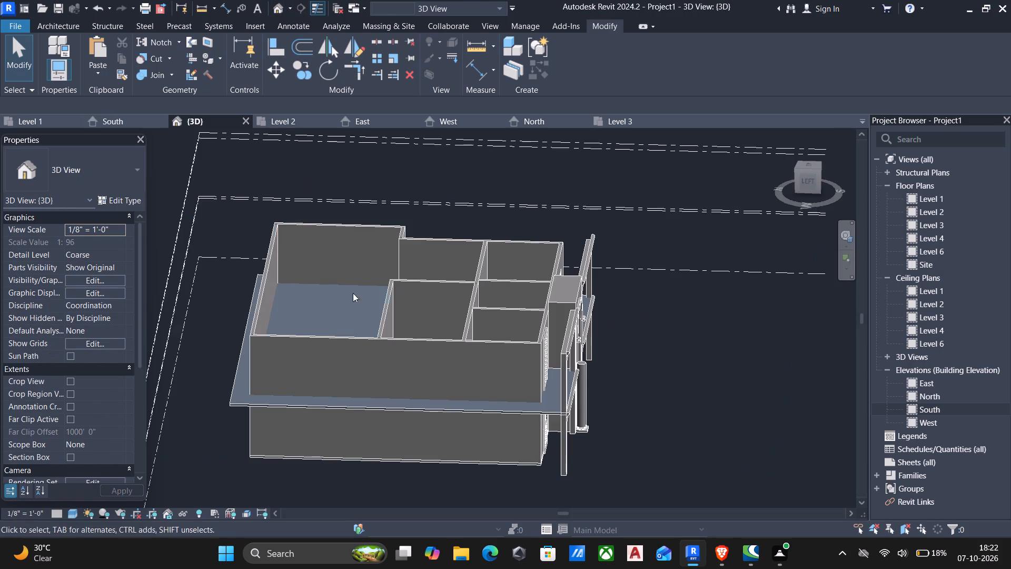
scroll(449, 364, "up", 4)
scroll(652, 262, "up", 5)
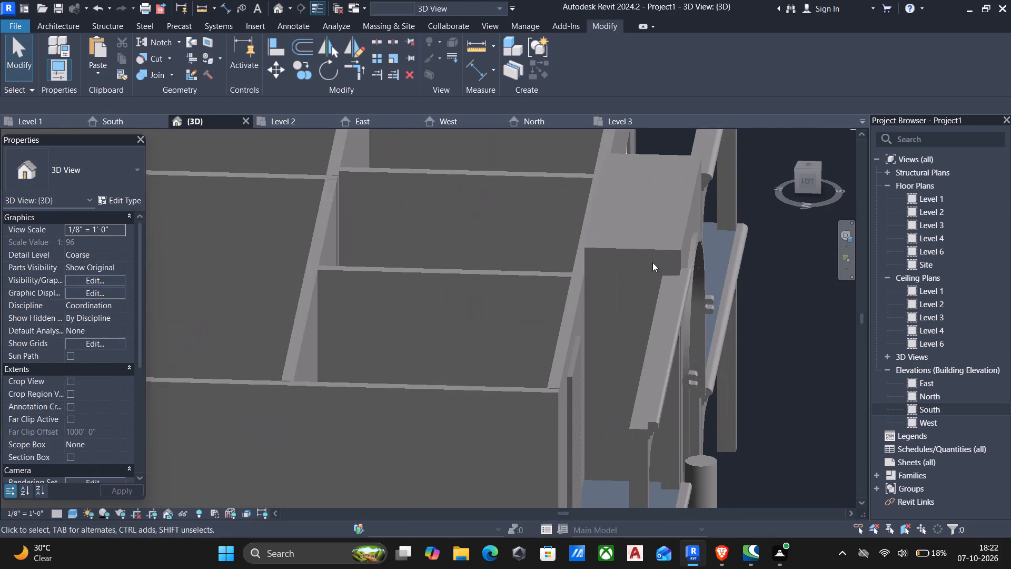
middle_click_drag(610, 230, 606, 238, "shift")
scroll(609, 230, "down", 1, "shift")
middle_click_drag(611, 322, 546, 253)
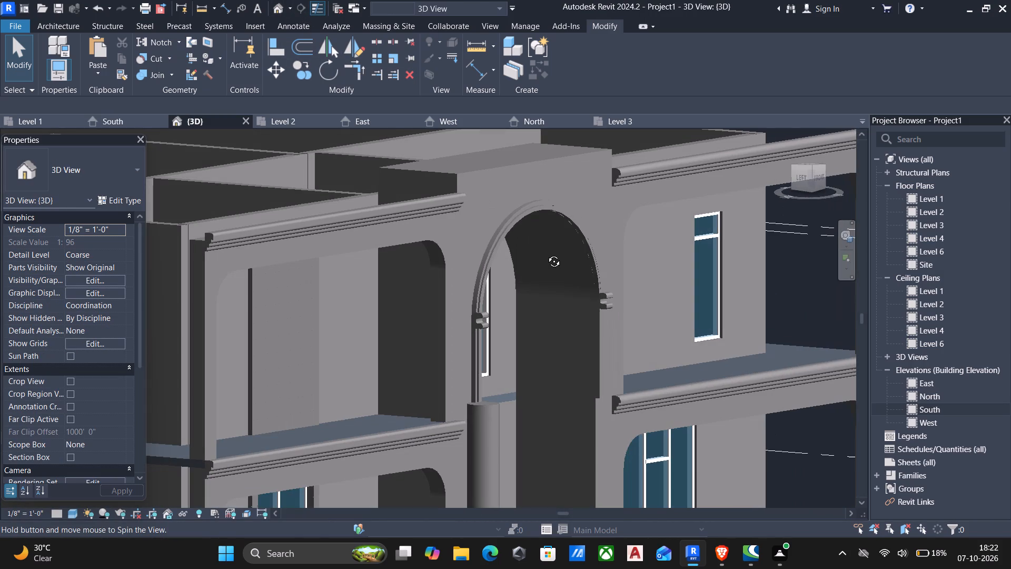
middle_click_drag(546, 253, 544, 253)
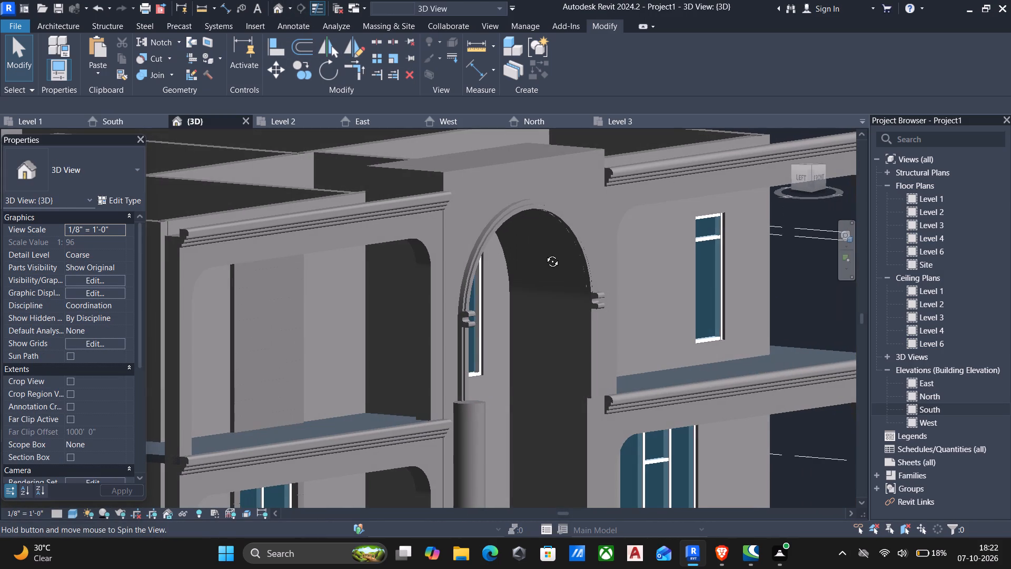
middle_click_drag(544, 253, 544, 252)
middle_click_drag(521, 247, 547, 283, "shift")
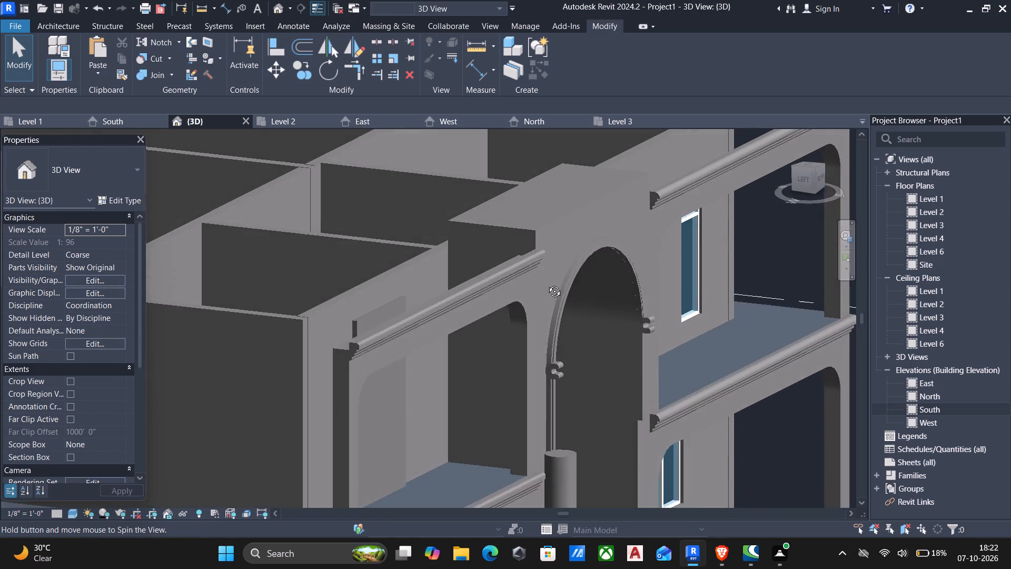
Check the heights and order of the level lines in the South elevation and look at the Level 4 floor plan.
middle_click_drag(547, 283, 553, 290, "shift")
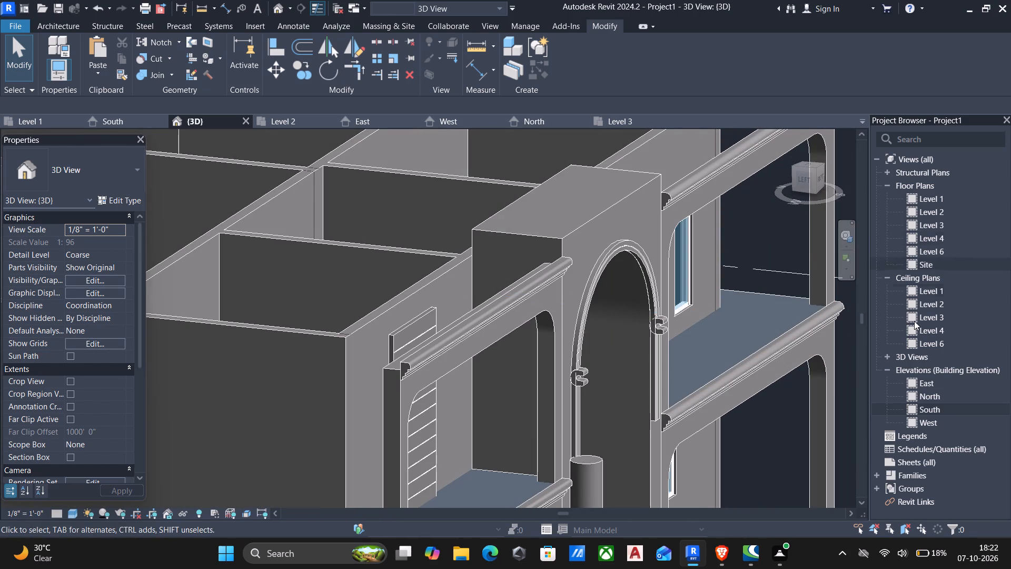
double_click(929, 406)
scroll(738, 317, "down", 2)
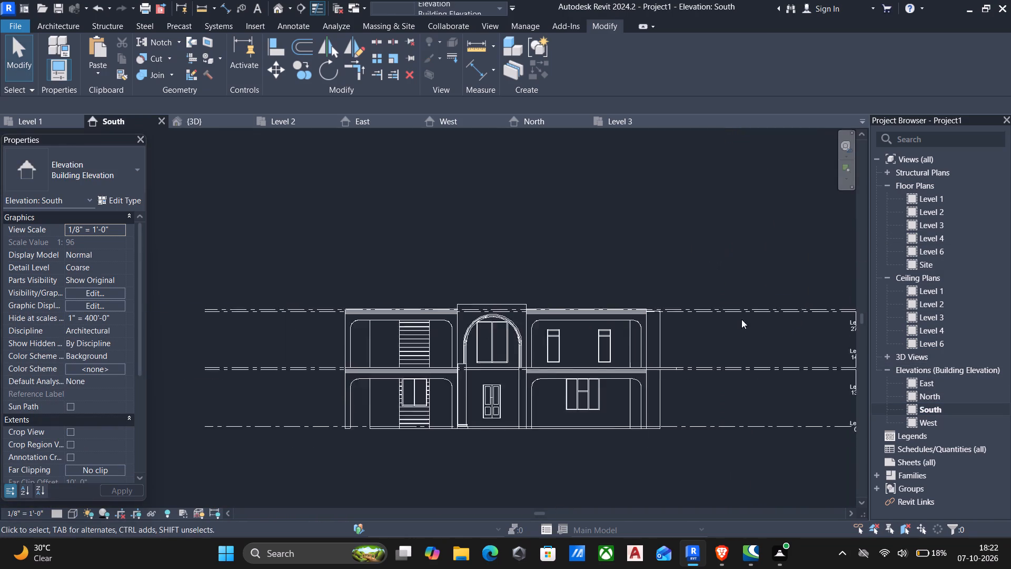
scroll(741, 319, "down", 1)
middle_click_drag(697, 329, 620, 317)
scroll(736, 408, "up", 4)
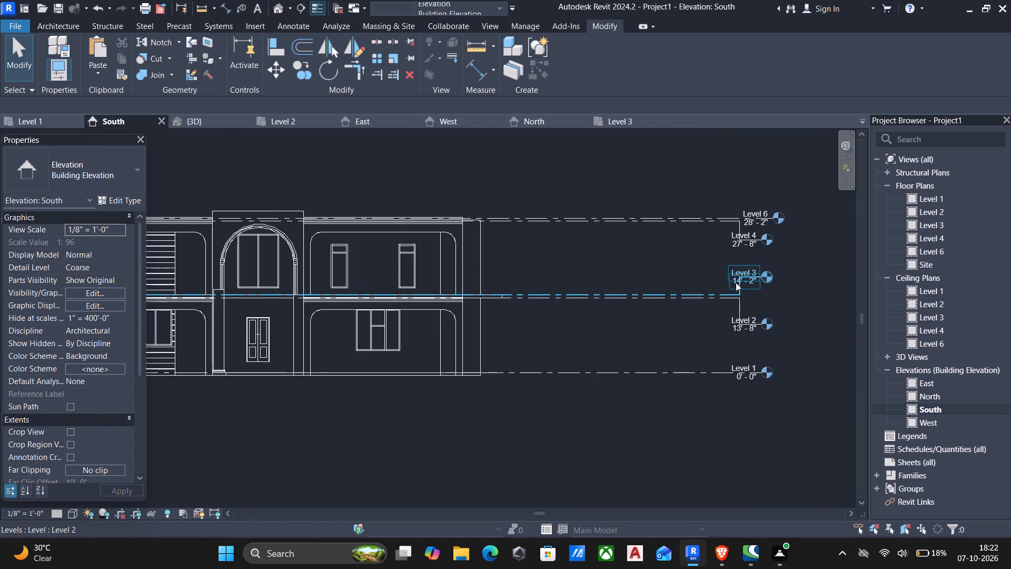
scroll(730, 224, "up", 5)
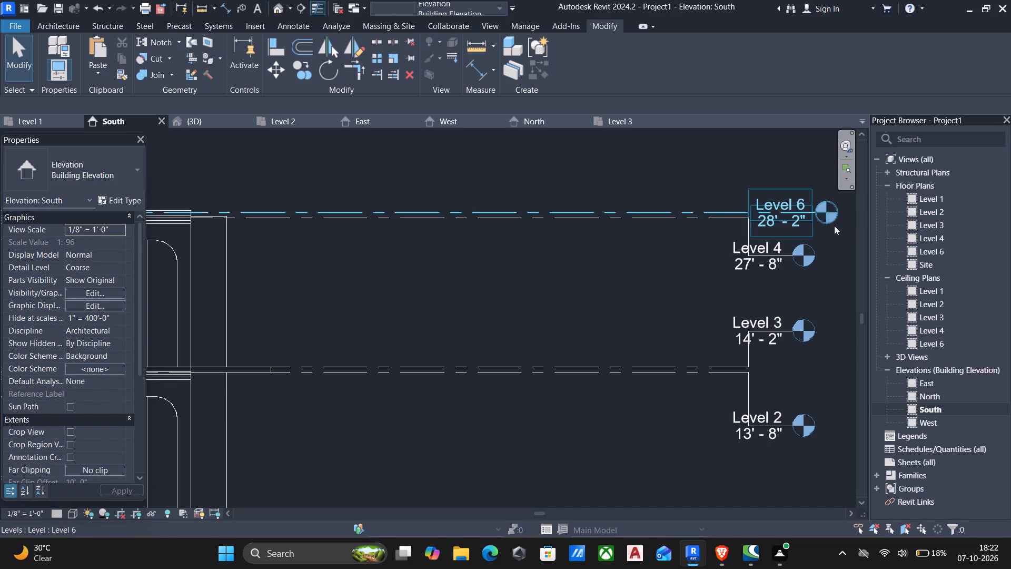
double_click(926, 240)
scroll(803, 247, "down", 5)
scroll(548, 267, "up", 4)
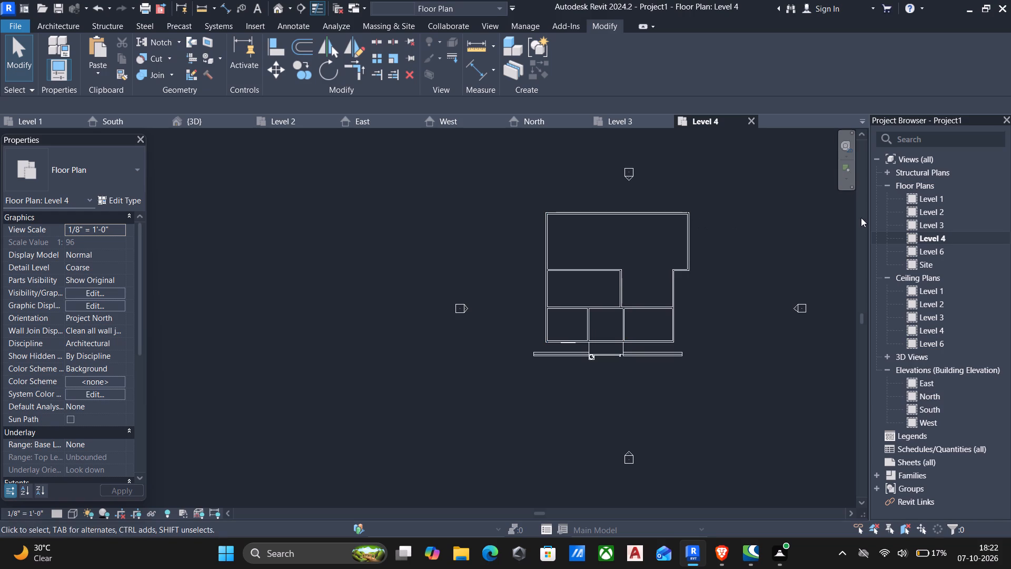
Copy the 6" Basic Roof slab at Level 2 in the 3D view and paste it aligned to Level 4.
left_click(277, 6)
scroll(546, 334, "down", 5)
middle_click_drag(539, 370, 541, 281)
scroll(295, 372, "up", 2)
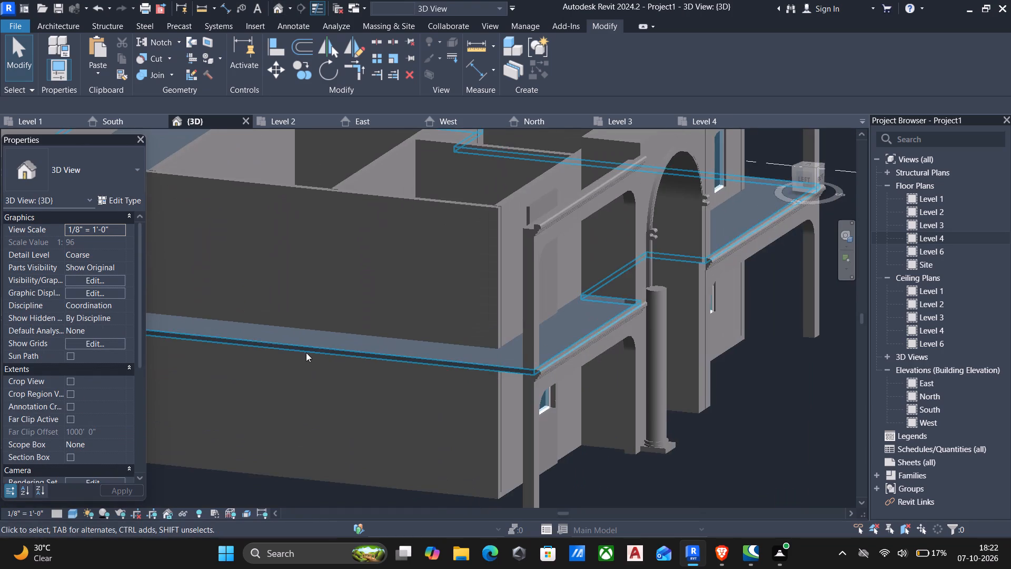
left_click(306, 351)
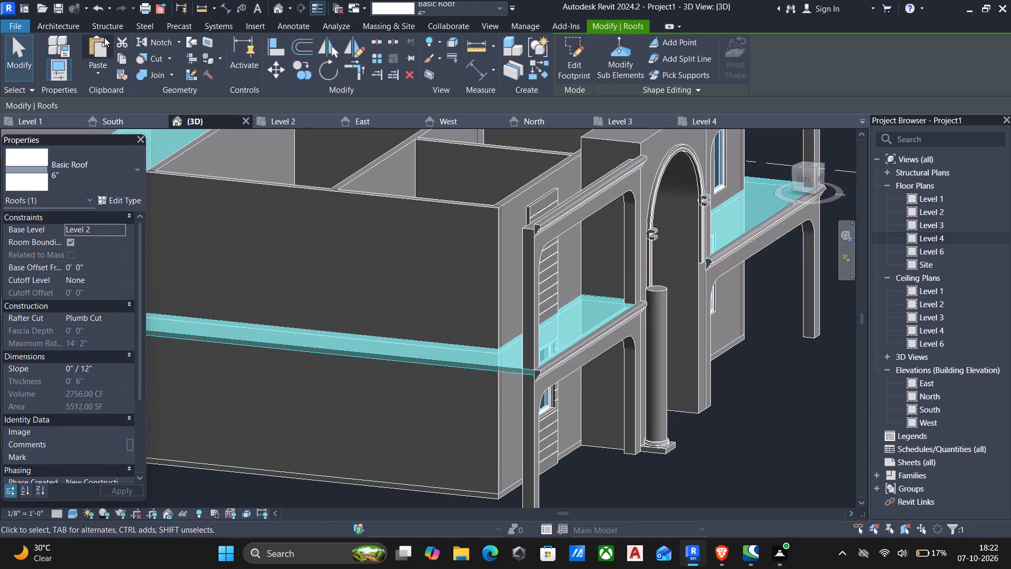
left_click(118, 57)
left_click(95, 72)
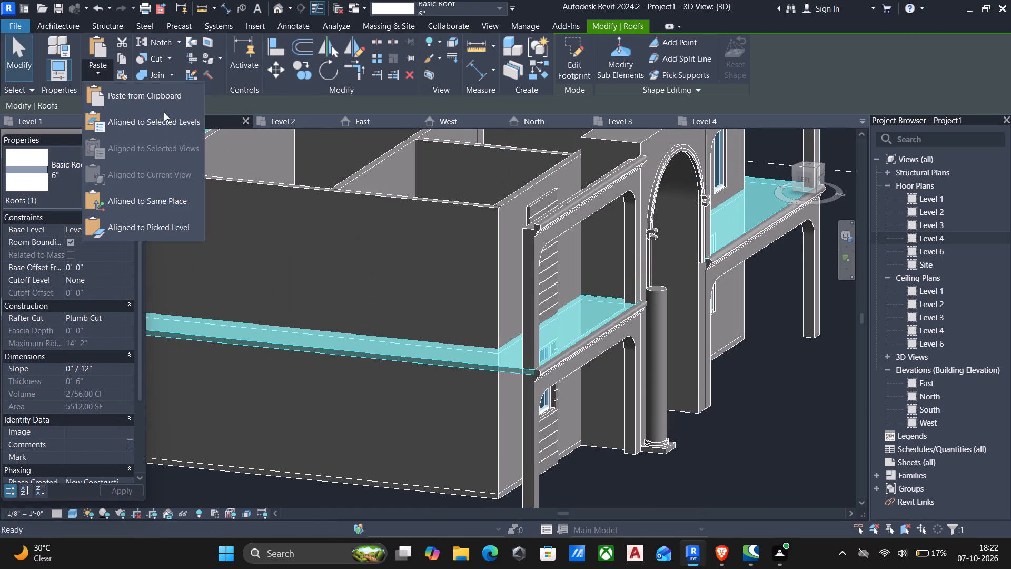
left_click(165, 120)
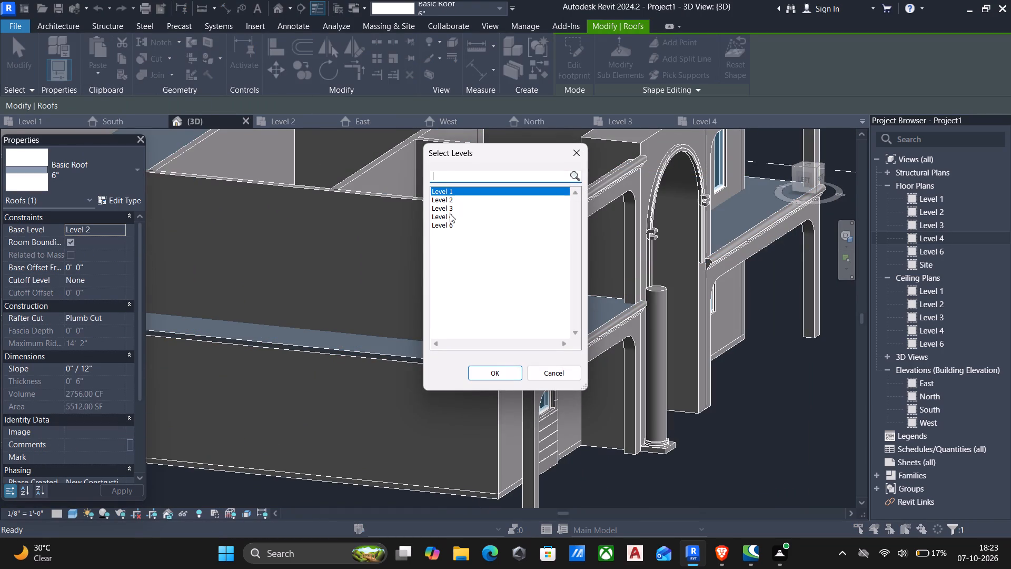
left_click(450, 213)
left_click(504, 379)
scroll(506, 331, "down", 3)
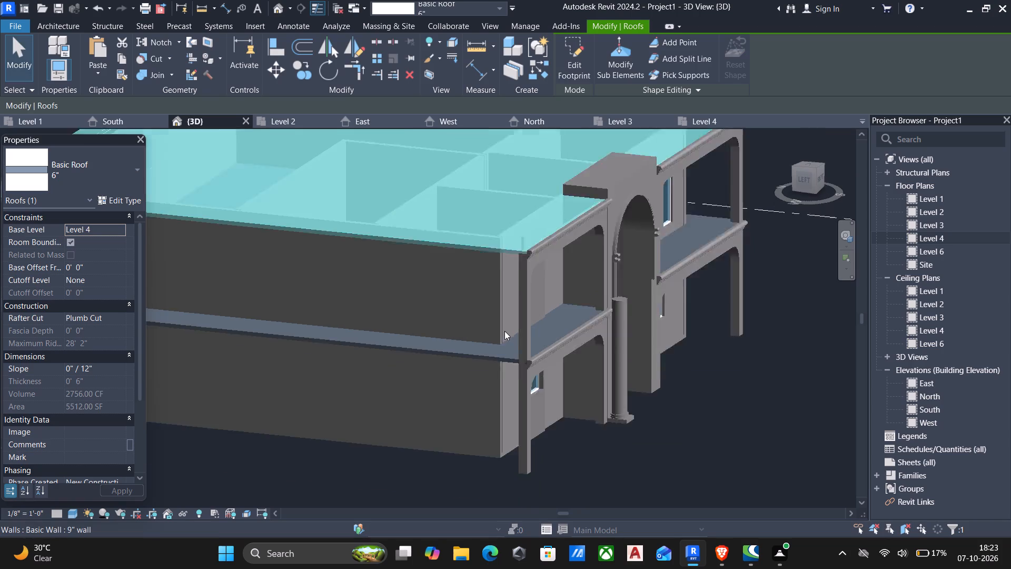
scroll(504, 331, "down", 1)
key("Escape")
Examine the pasted roof slab in 3D, especially where its front edge meets the facade's top moulding.
scroll(502, 346, "down", 4)
middle_click_drag(509, 363, 546, 367, "shift")
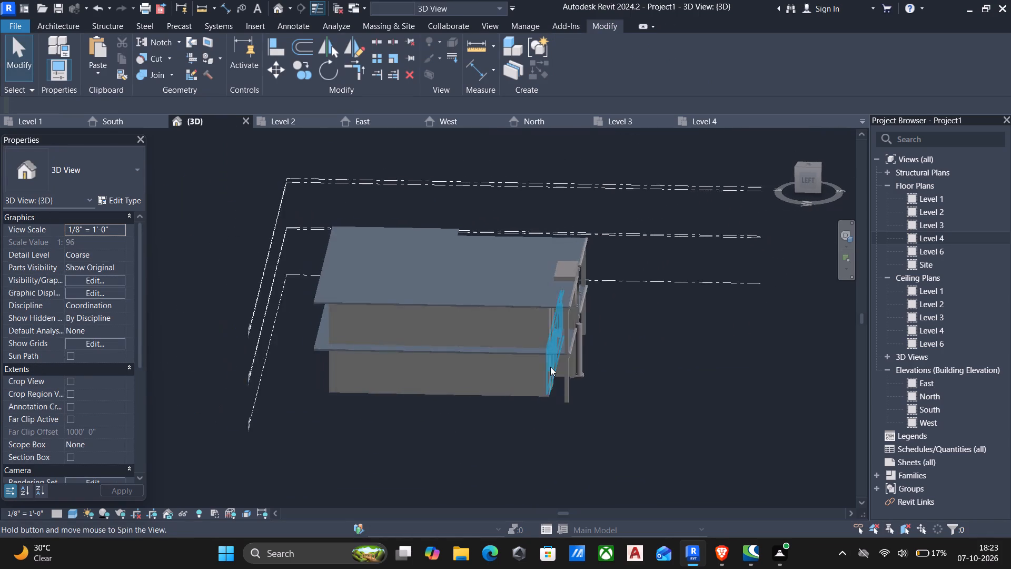
scroll(594, 348, "up", 5)
scroll(534, 286, "down", 3)
middle_click_drag(533, 287, 570, 283, "shift")
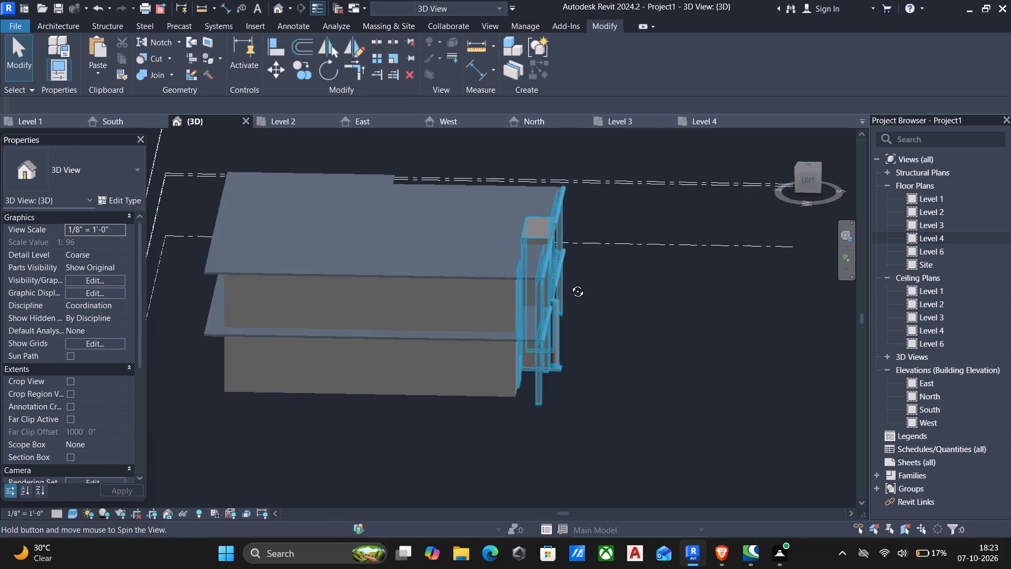
middle_click_drag(570, 283, 586, 278, "shift")
scroll(586, 274, "up", 5)
scroll(706, 303, "up", 5)
scroll(612, 224, "up", 6)
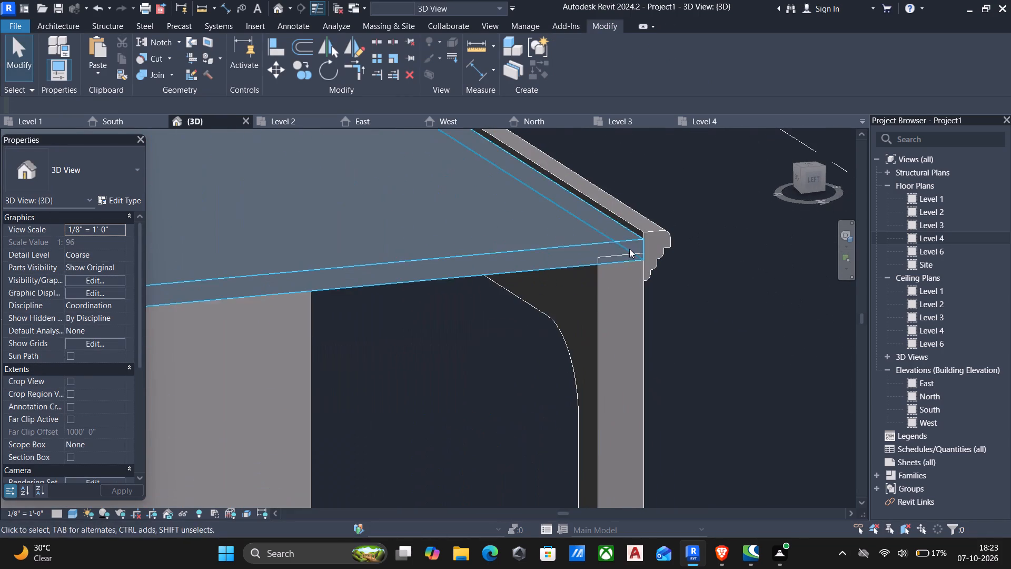
scroll(609, 250, "down", 2, "shift")
middle_click_drag(610, 250, 548, 247, "shift")
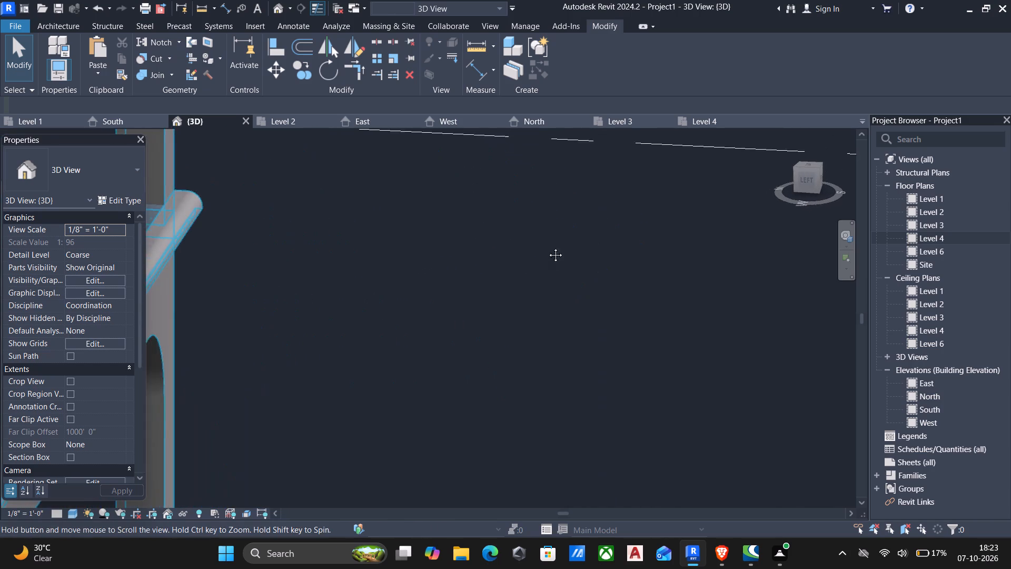
middle_click_drag(548, 247, 731, 271, "shift")
scroll(637, 276, "down", 4)
middle_click_drag(621, 309, 715, 248)
scroll(599, 294, "down", 3)
middle_click_drag(599, 299, 640, 263)
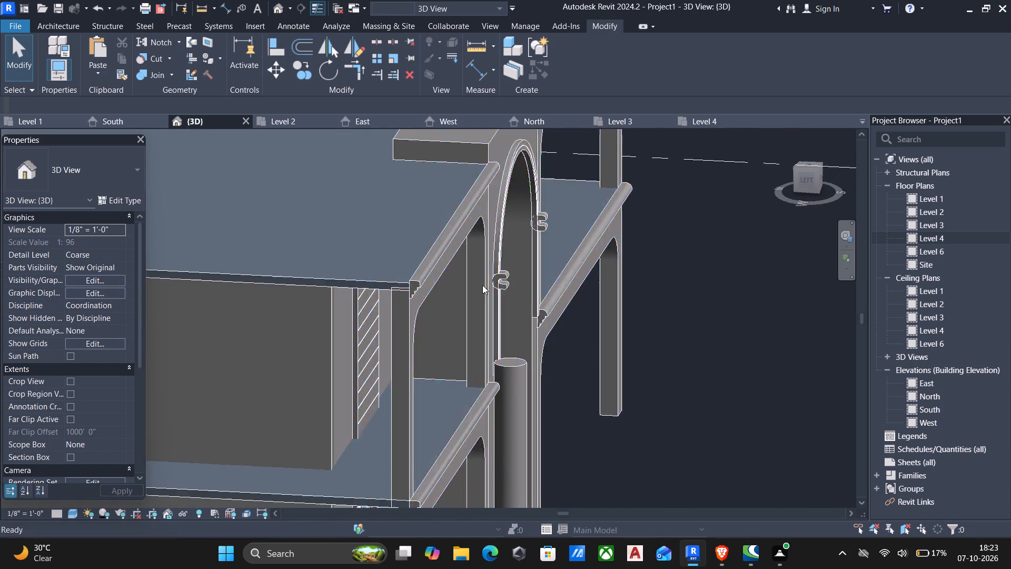
Edit the facade model in place and nudge the left bay's top moulding down until its top nearly meets the roof slab's top.
scroll(425, 282, "up", 4)
left_click(412, 283)
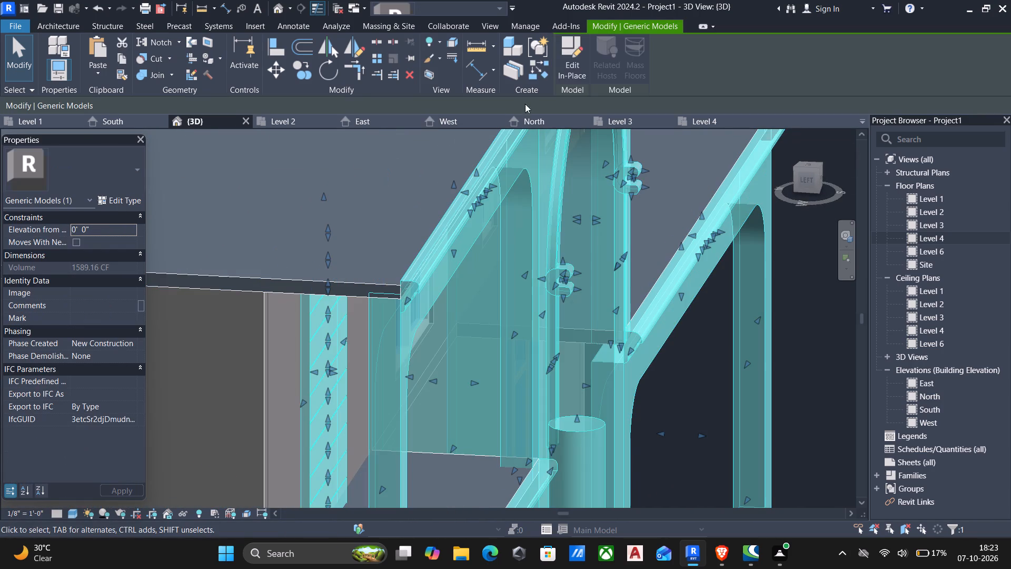
left_click(561, 54)
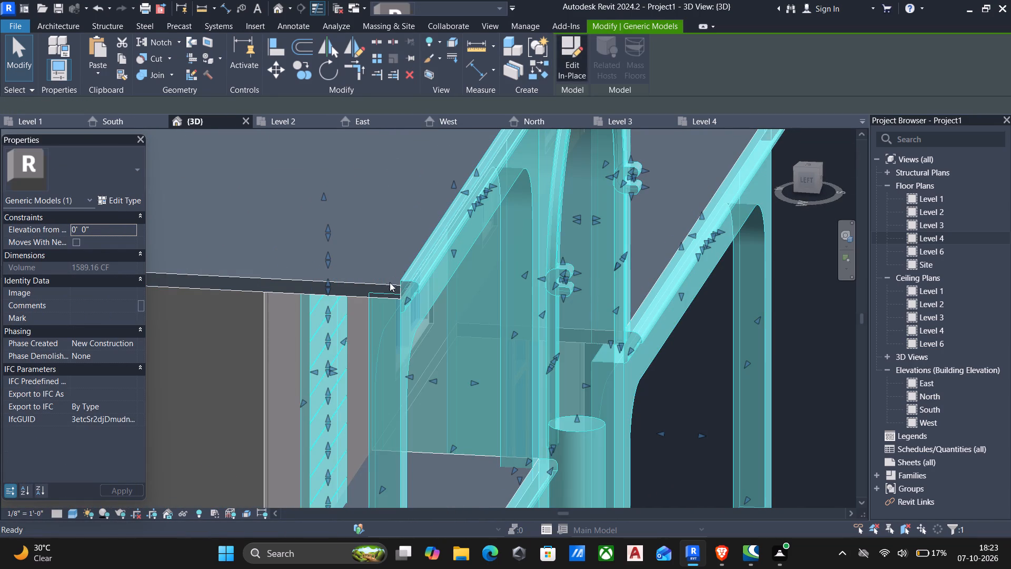
left_click(424, 260)
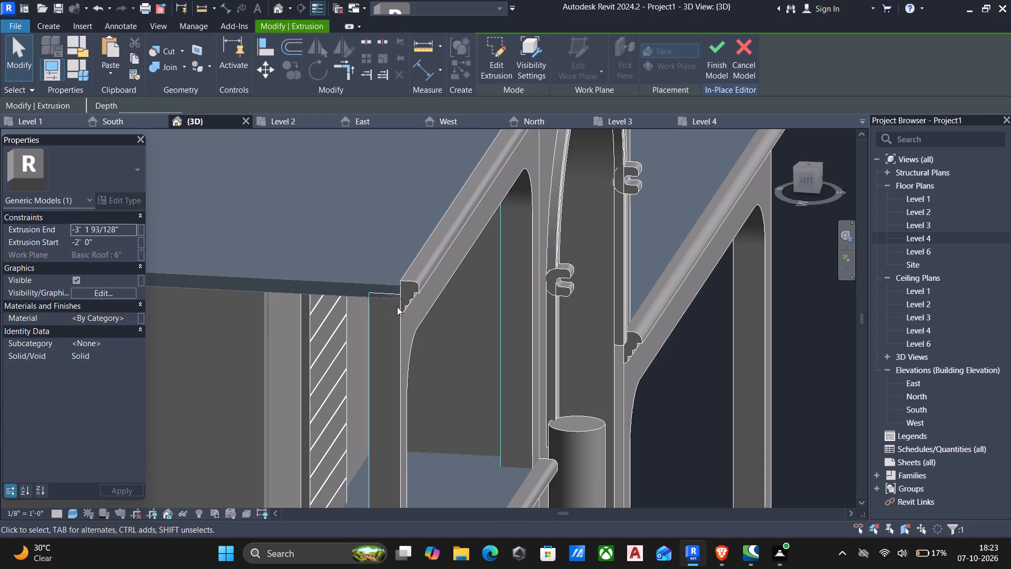
left_click(406, 293)
key("Down")
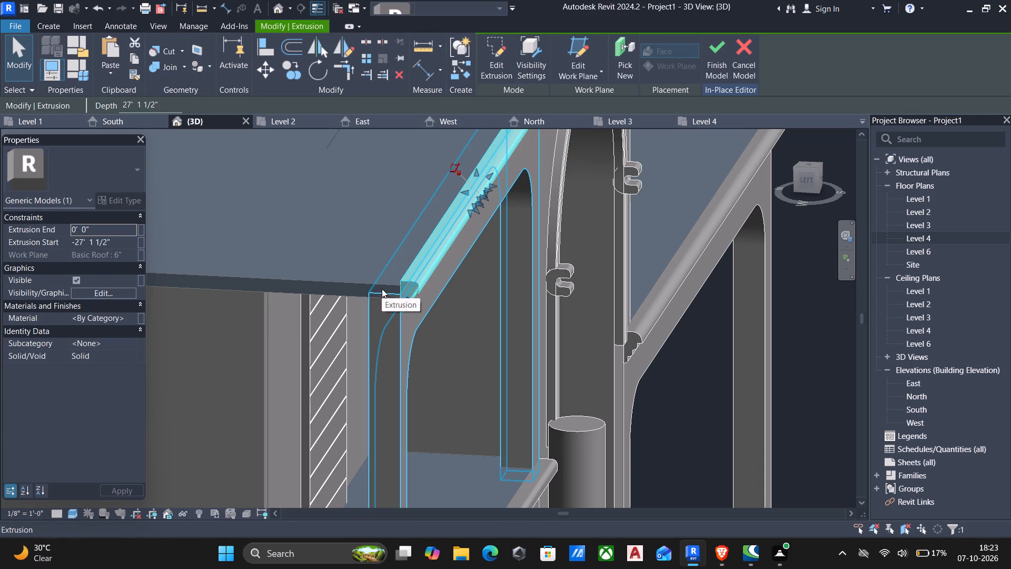
scroll(402, 290, "up", 6)
key("Down")
scroll(443, 299, "up", 5)
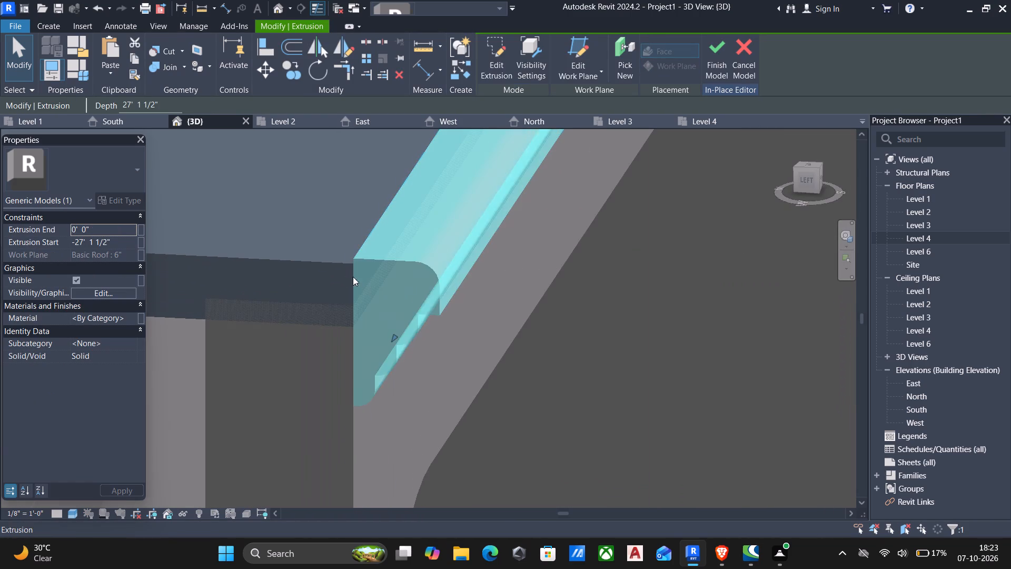
left_click(809, 180)
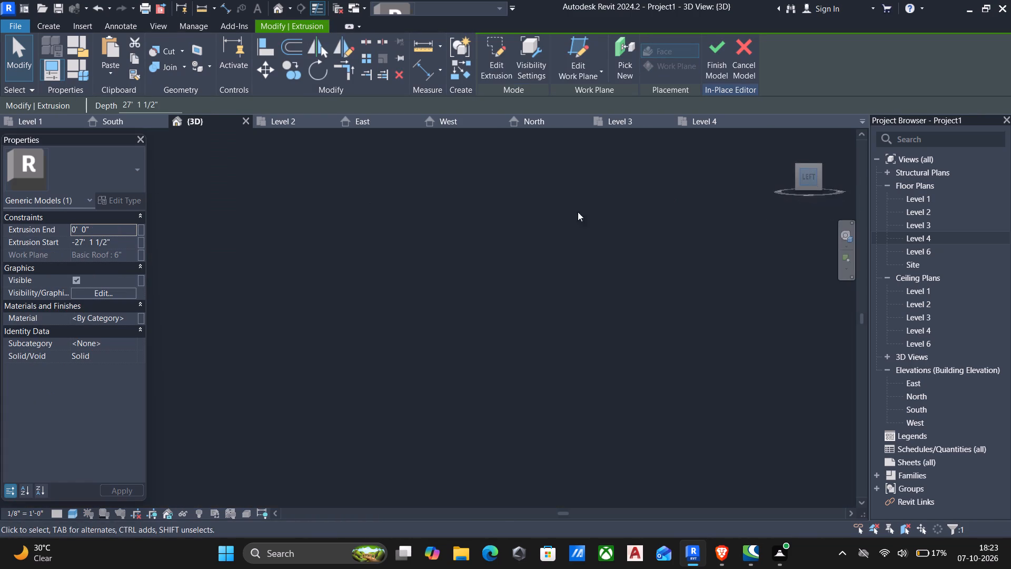
scroll(447, 327, "up", 13)
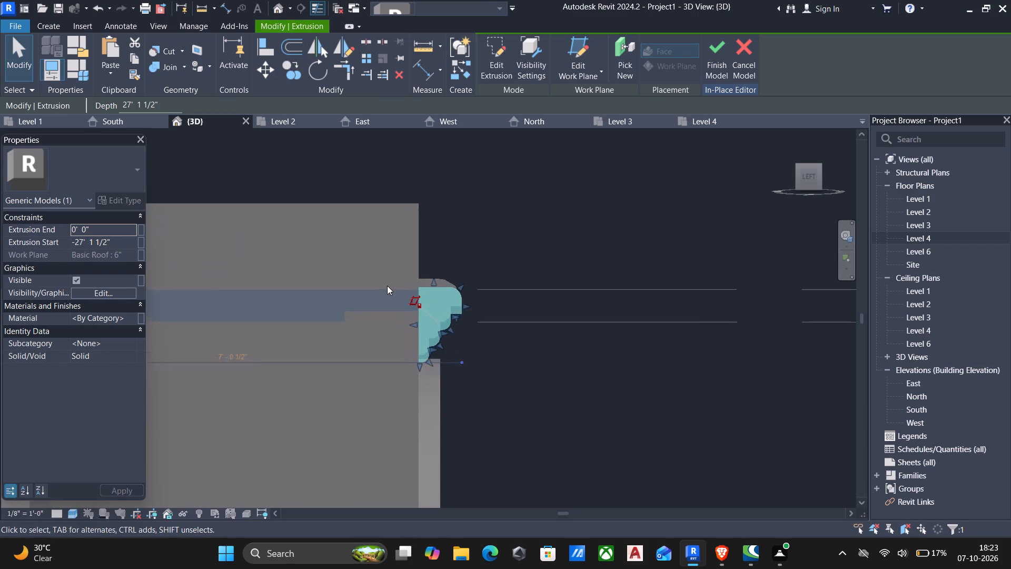
scroll(387, 286, "up", 8)
key("Down")
key("Down")
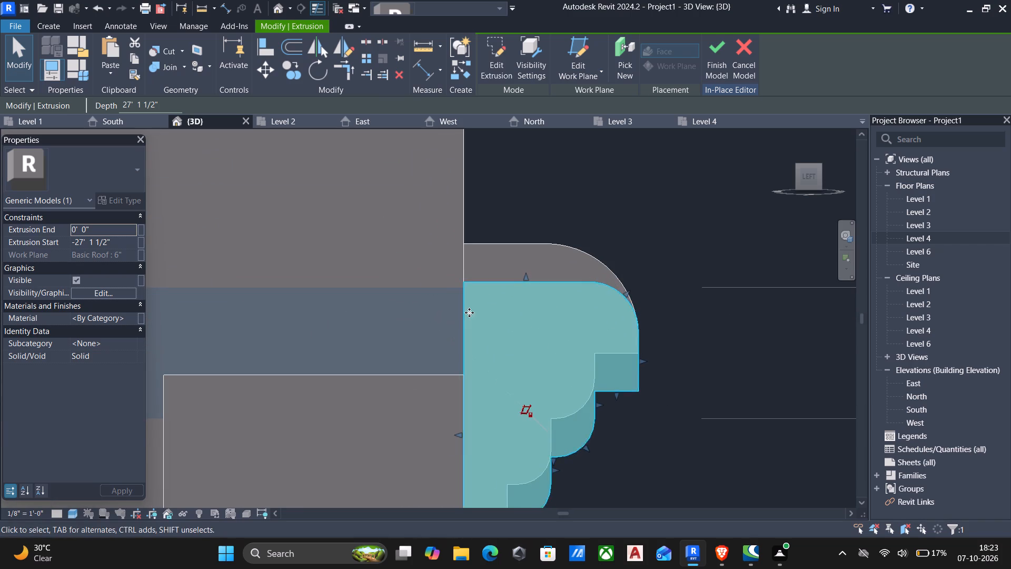
scroll(470, 312, "up", 5)
key("Down")
key("Down")
key("Down")
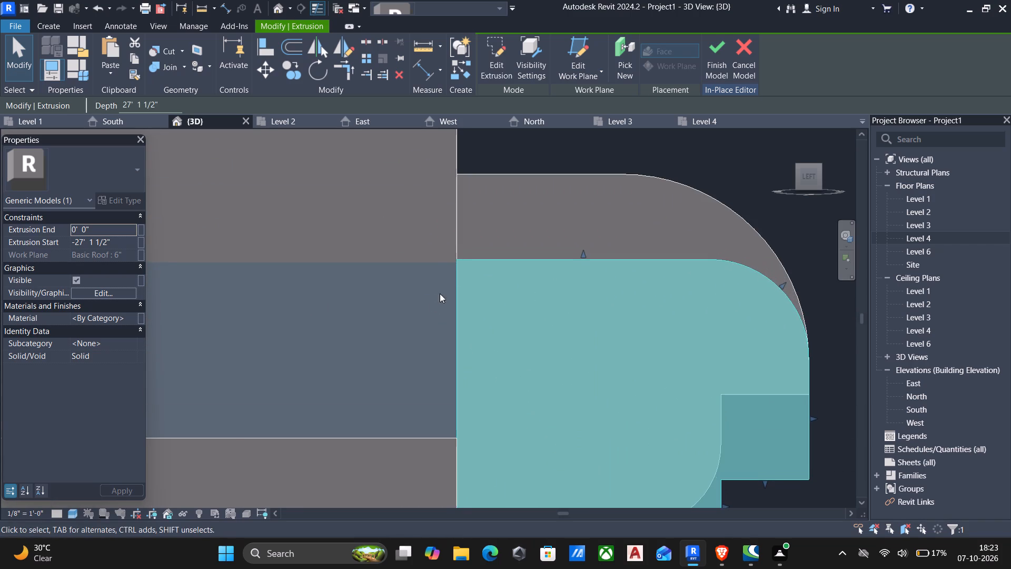
scroll(453, 282, "up", 10)
key("Down")
key("Down")
key("Down")
key("Down")
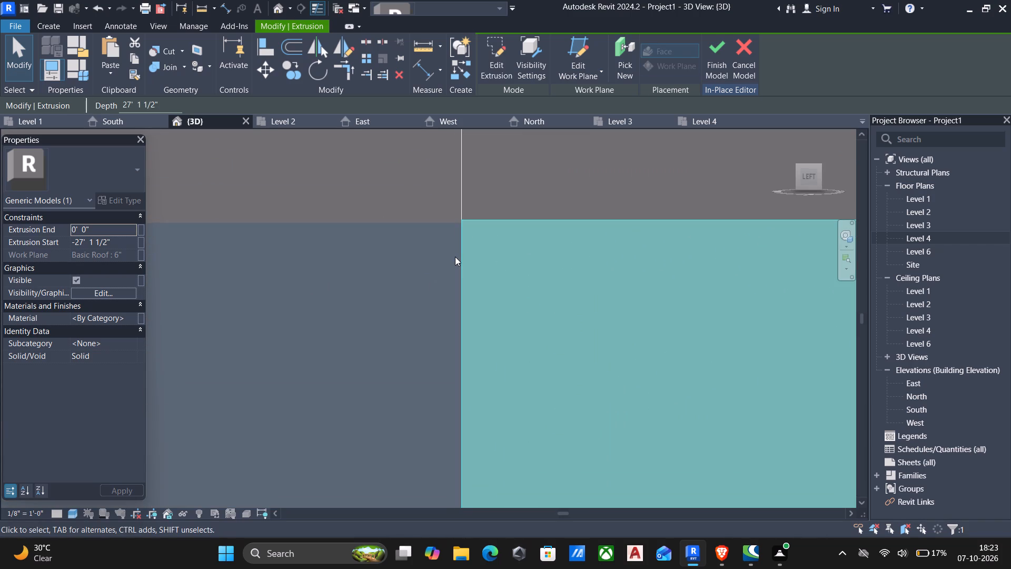
key("Up")
Align the top of the left bay's upper moulding with the top face of the Level 4 roof slab.
key("a")
key("l")
left_click(413, 219)
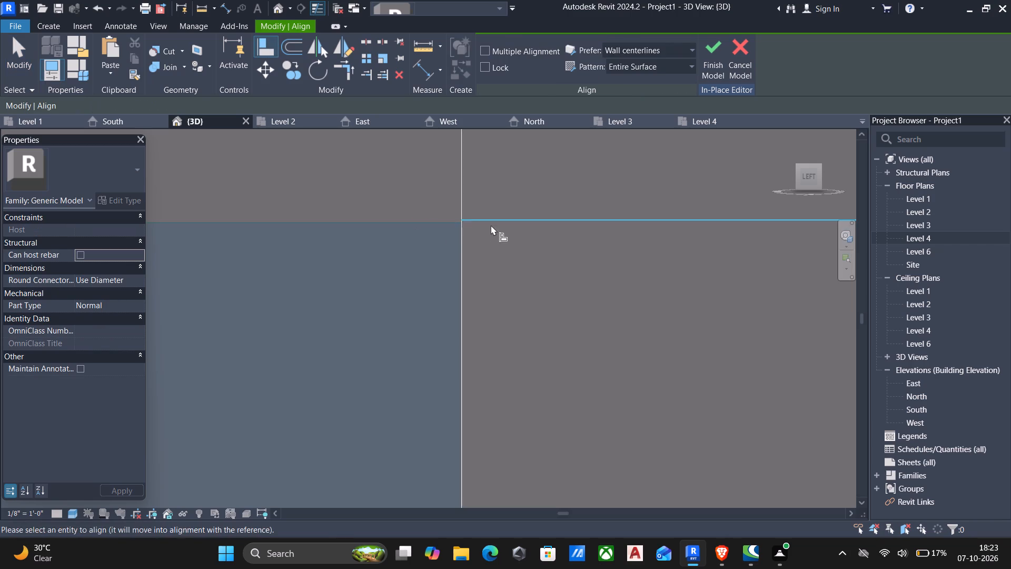
left_click(491, 225)
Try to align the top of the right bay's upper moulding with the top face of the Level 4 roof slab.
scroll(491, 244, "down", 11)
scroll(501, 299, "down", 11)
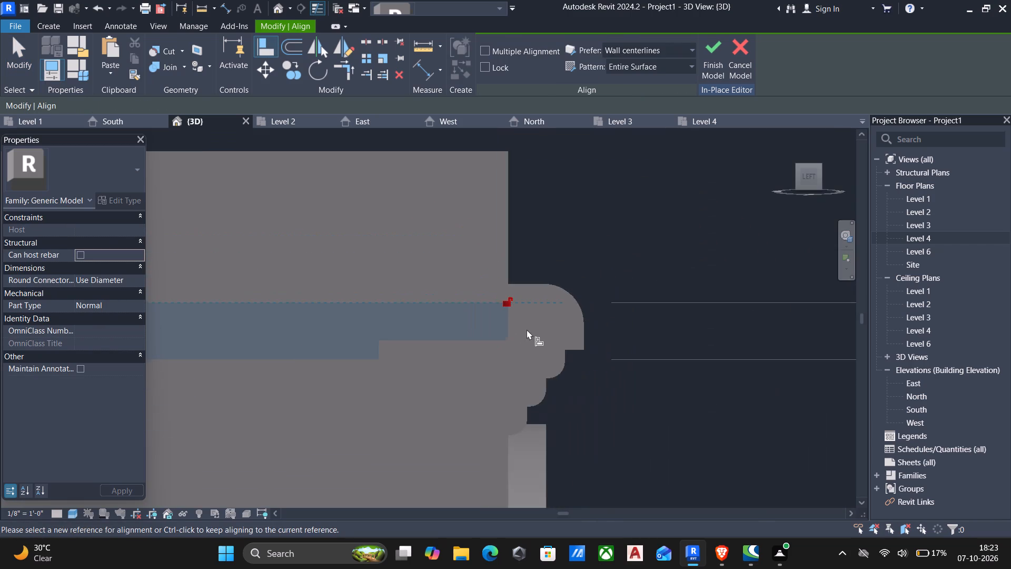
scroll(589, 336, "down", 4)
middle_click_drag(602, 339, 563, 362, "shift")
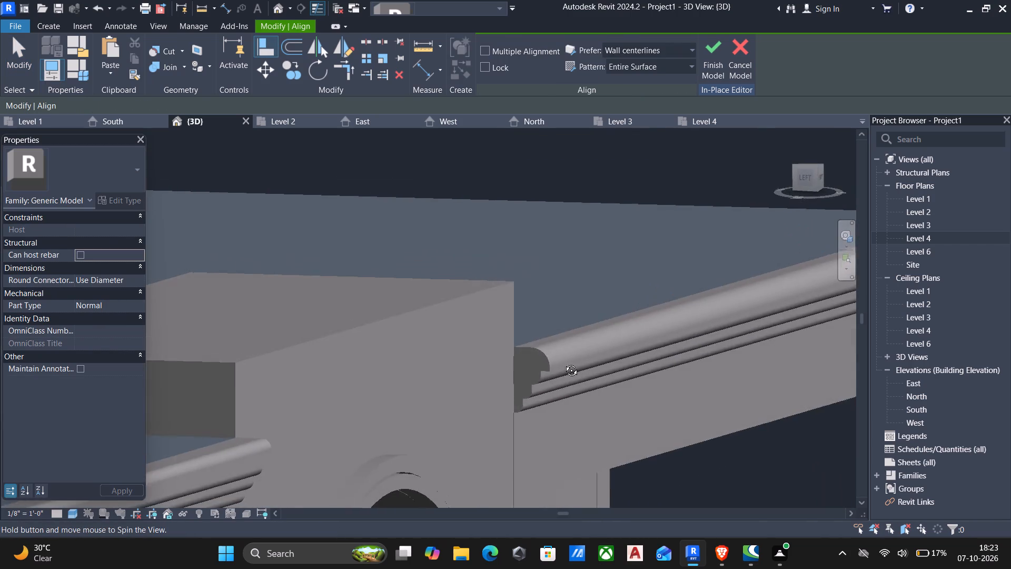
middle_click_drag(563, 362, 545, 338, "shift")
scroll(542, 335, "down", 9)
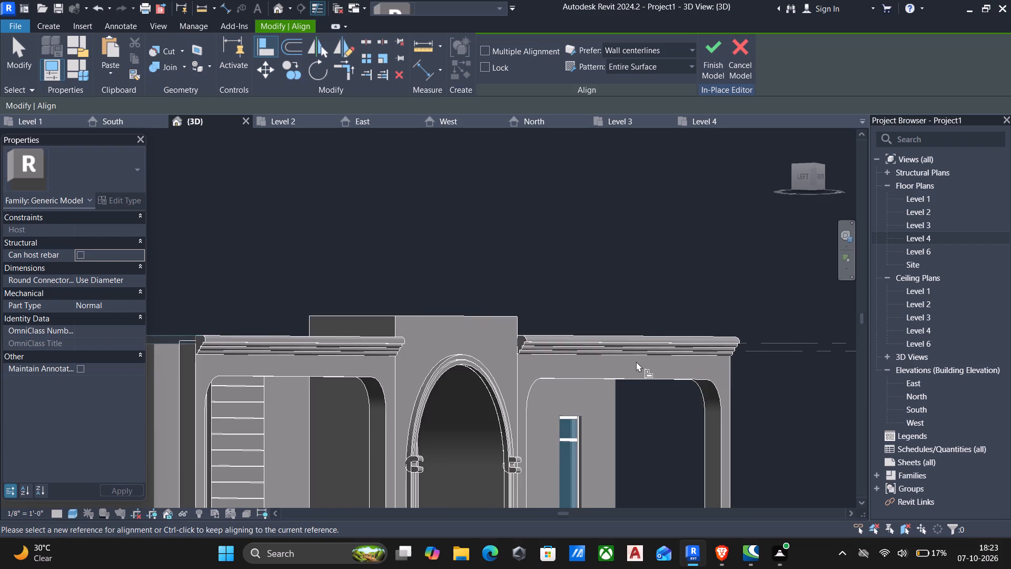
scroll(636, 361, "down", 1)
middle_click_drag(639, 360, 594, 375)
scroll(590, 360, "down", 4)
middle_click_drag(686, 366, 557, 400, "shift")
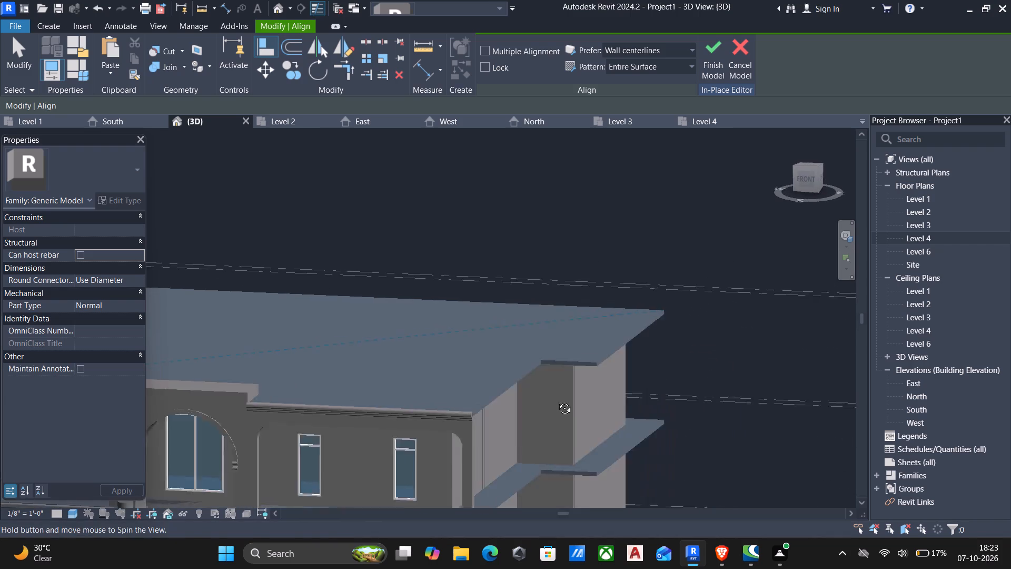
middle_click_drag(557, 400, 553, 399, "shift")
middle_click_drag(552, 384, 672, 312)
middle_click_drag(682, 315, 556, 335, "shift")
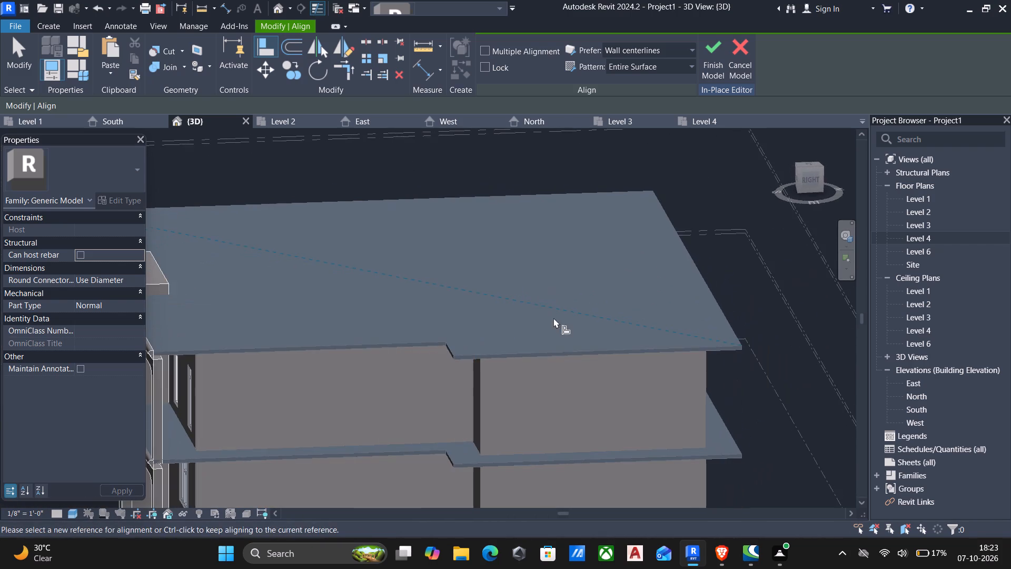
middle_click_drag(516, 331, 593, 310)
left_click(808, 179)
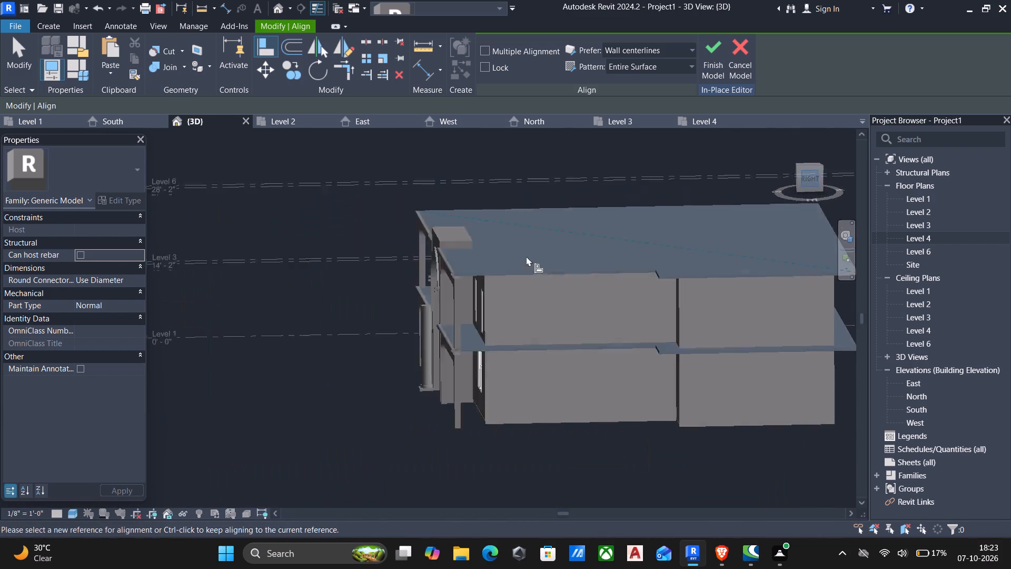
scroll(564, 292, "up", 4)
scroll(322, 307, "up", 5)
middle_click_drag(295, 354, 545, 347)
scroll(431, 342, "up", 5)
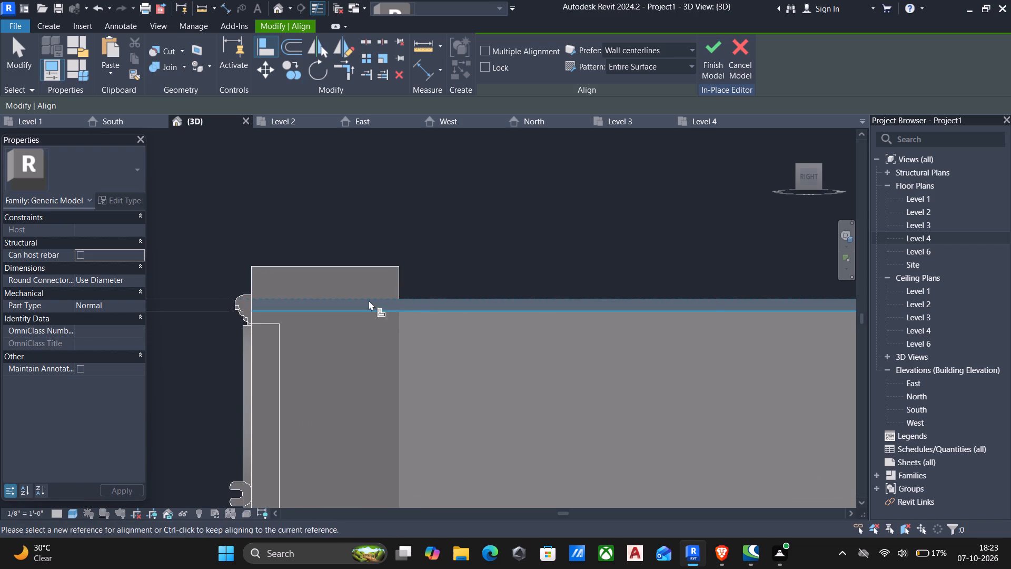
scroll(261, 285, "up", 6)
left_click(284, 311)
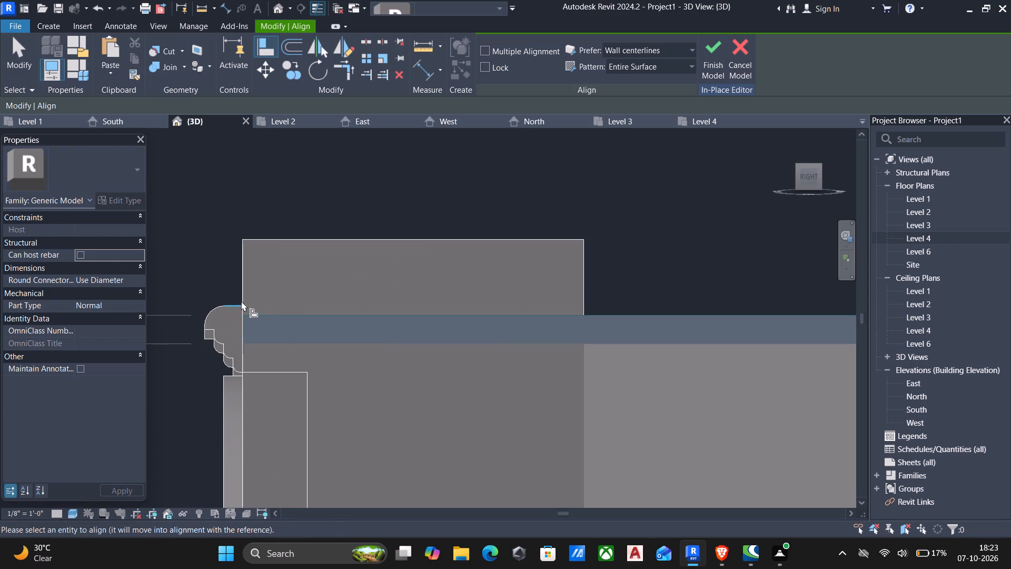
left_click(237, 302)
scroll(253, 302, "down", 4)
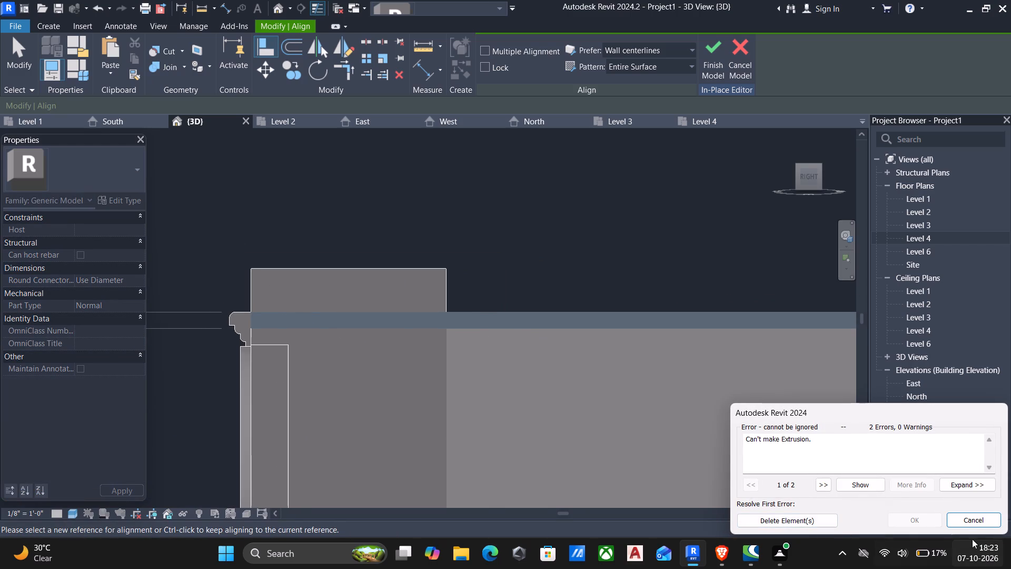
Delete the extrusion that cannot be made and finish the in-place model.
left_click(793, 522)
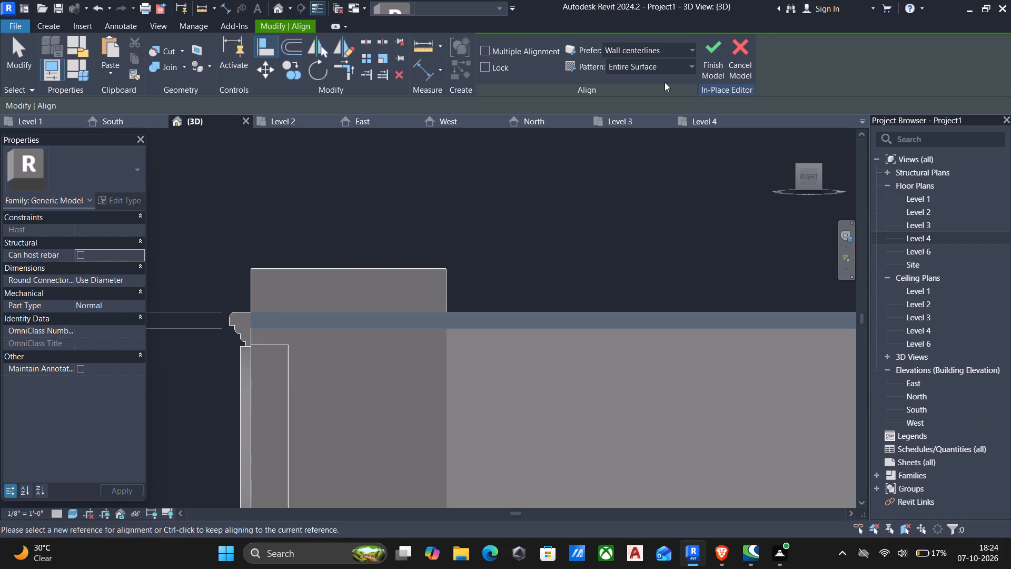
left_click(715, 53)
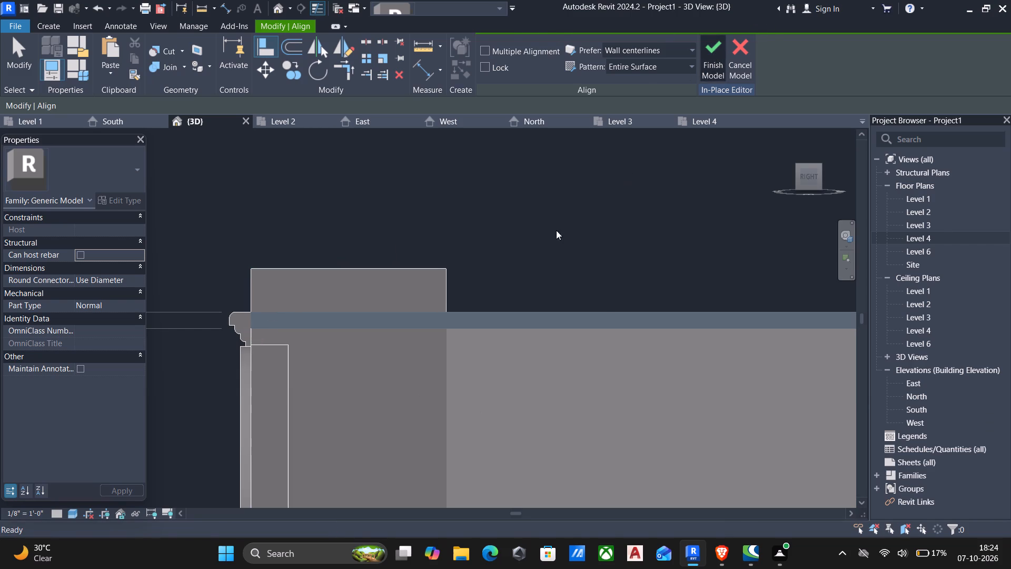
Examine the facade and the right side of the house in 3D, especially the roof slab's front edge above the right bay.
scroll(542, 249, "down", 6)
scroll(391, 188, "down", 4)
middle_click_drag(395, 191, 510, 293, "shift")
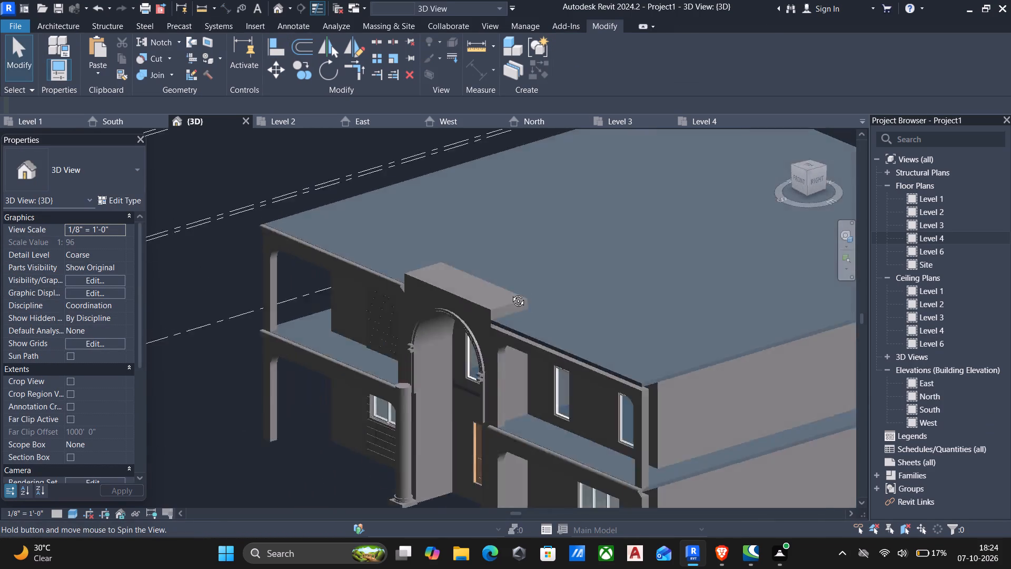
middle_click_drag(510, 293, 579, 268, "shift")
scroll(579, 268, "down", 1)
middle_click_drag(576, 274, 408, 213)
middle_click(369, 256)
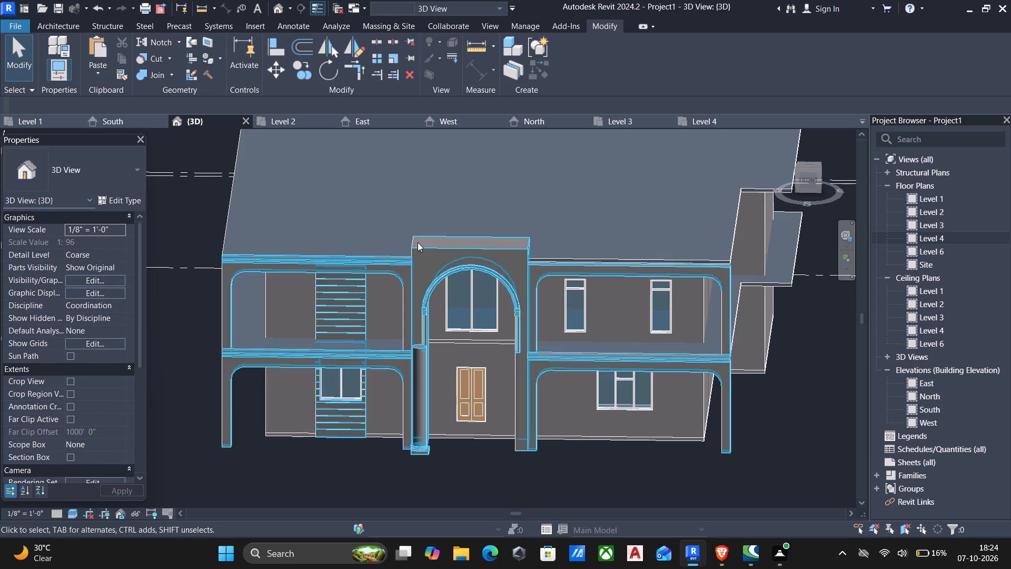
scroll(528, 261, "up", 2)
scroll(573, 277, "up", 6)
scroll(573, 277, "down", 6)
middle_click_drag(574, 304, 431, 279)
scroll(497, 283, "down", 1, "shift")
scroll(431, 279, "up", 5)
scroll(410, 233, "down", 3)
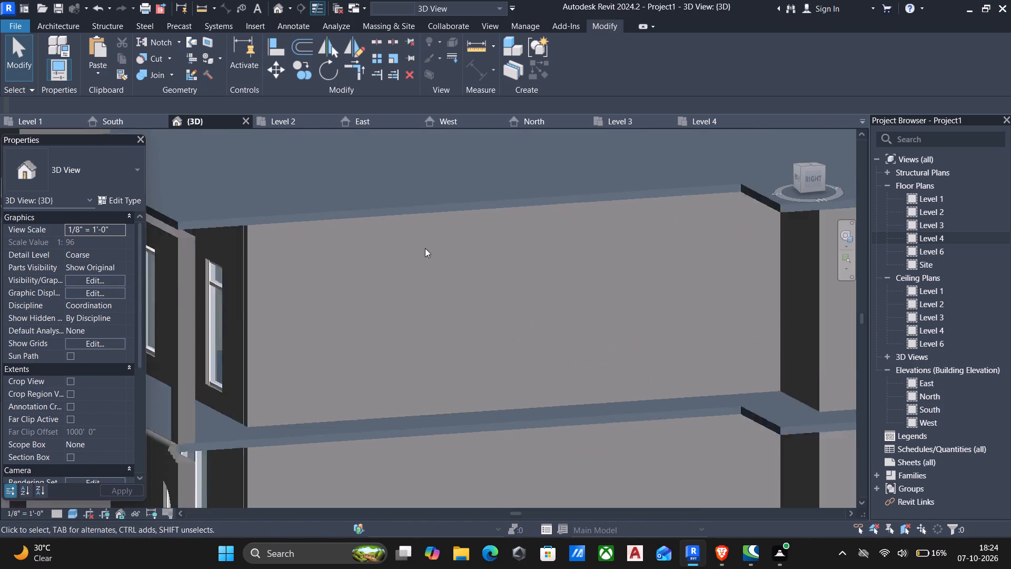
scroll(425, 248, "down", 2)
middle_click_drag(437, 255, 618, 240)
scroll(401, 209, "down", 4)
middle_click_drag(405, 225, 418, 258)
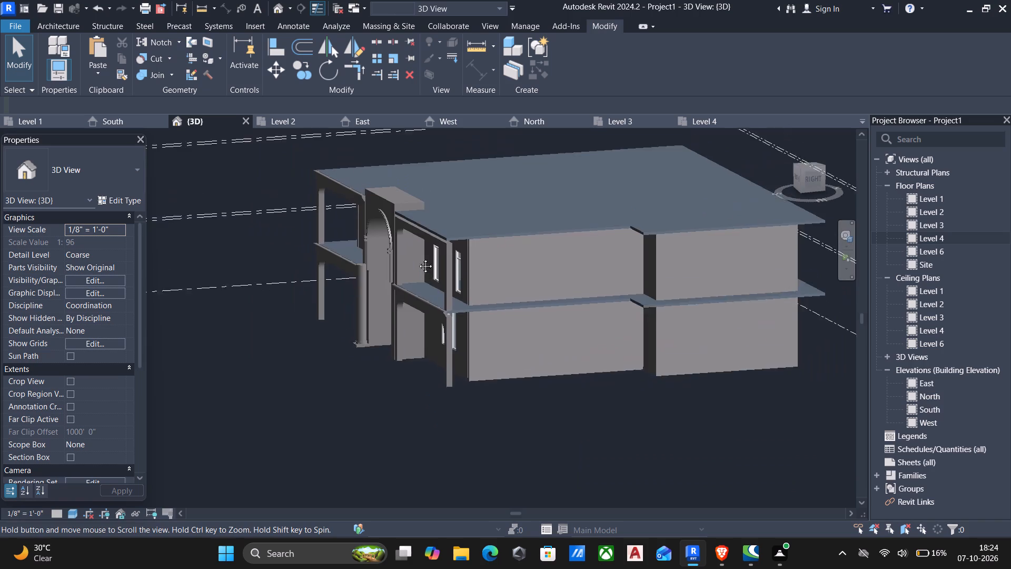
middle_click_drag(418, 258, 444, 311)
scroll(339, 226, "up", 4)
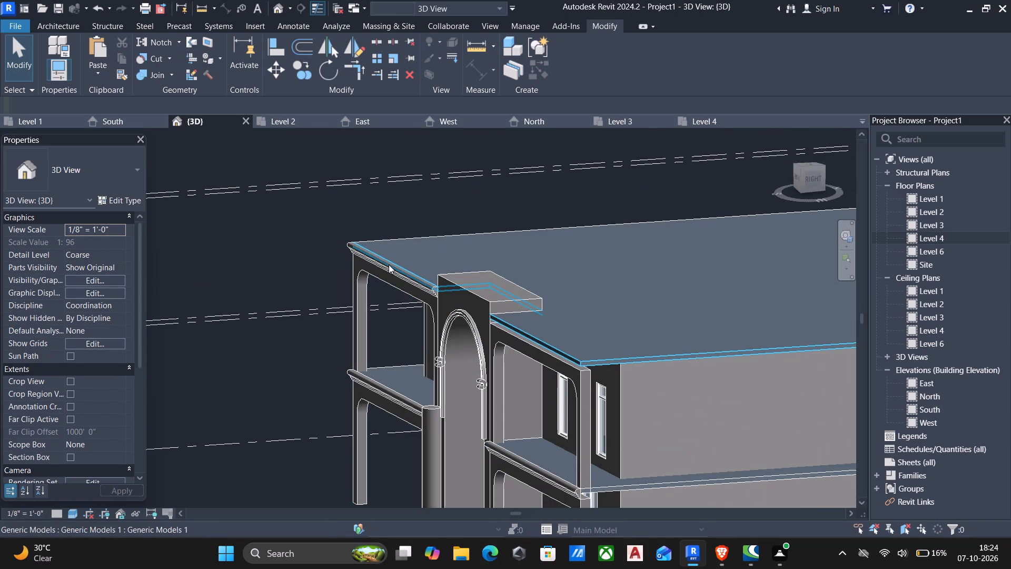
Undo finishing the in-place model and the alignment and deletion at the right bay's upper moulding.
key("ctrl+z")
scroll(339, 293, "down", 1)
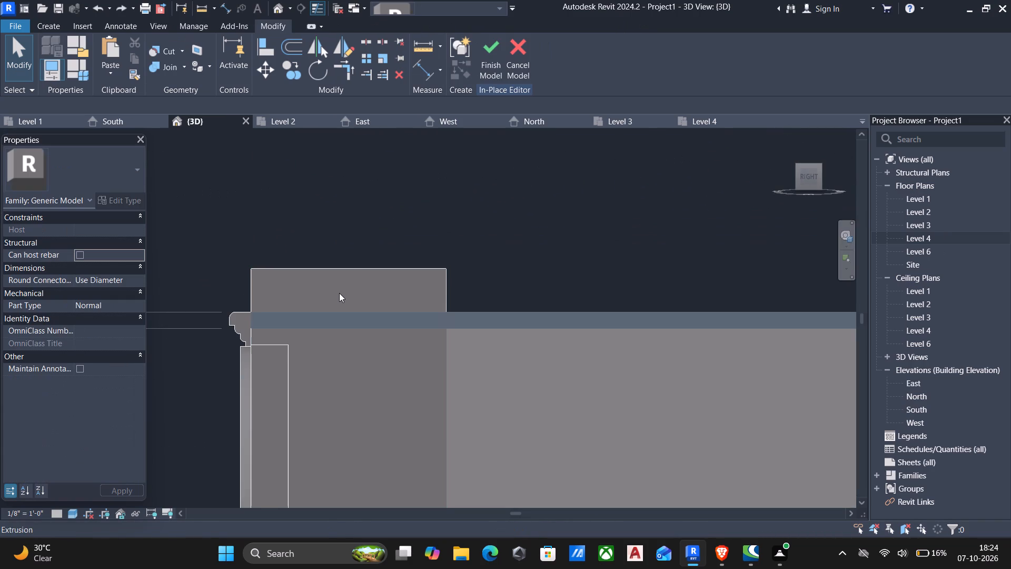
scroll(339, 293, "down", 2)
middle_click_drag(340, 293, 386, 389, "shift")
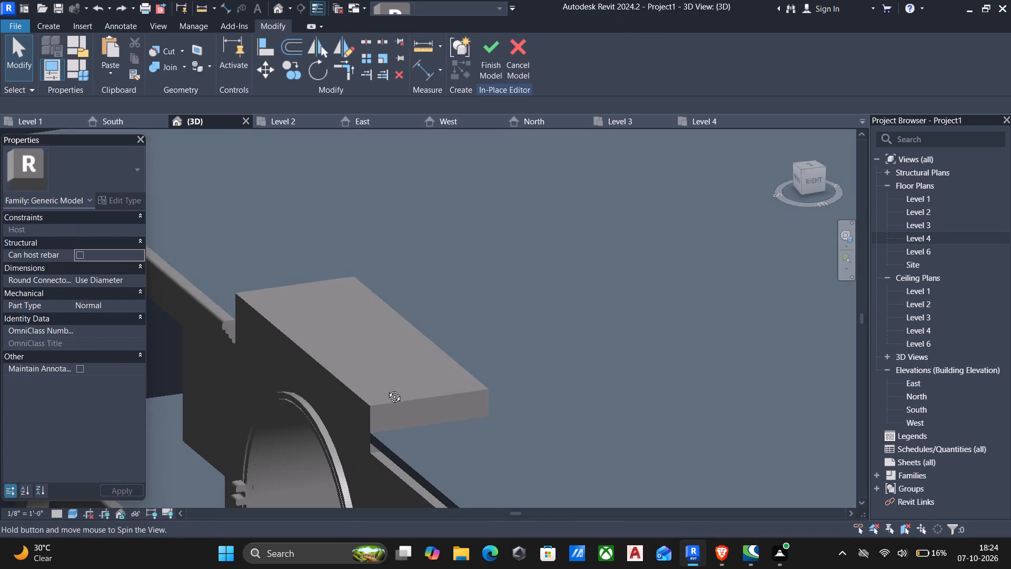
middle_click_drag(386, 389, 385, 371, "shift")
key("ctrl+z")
Examine in 3D how the upper mouldings and bay frames meet the roof slab on both sides of the house.
scroll(358, 333, "down", 6)
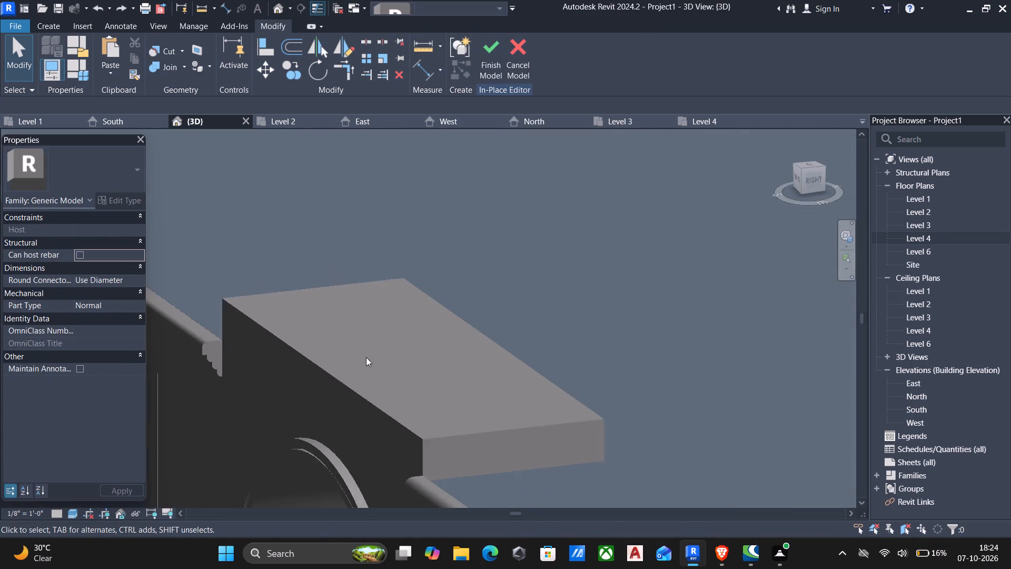
scroll(366, 357, "down", 2)
middle_click_drag(374, 366, 379, 288)
scroll(395, 305, "down", 4)
middle_click_drag(434, 354, 434, 270)
scroll(462, 295, "up", 4)
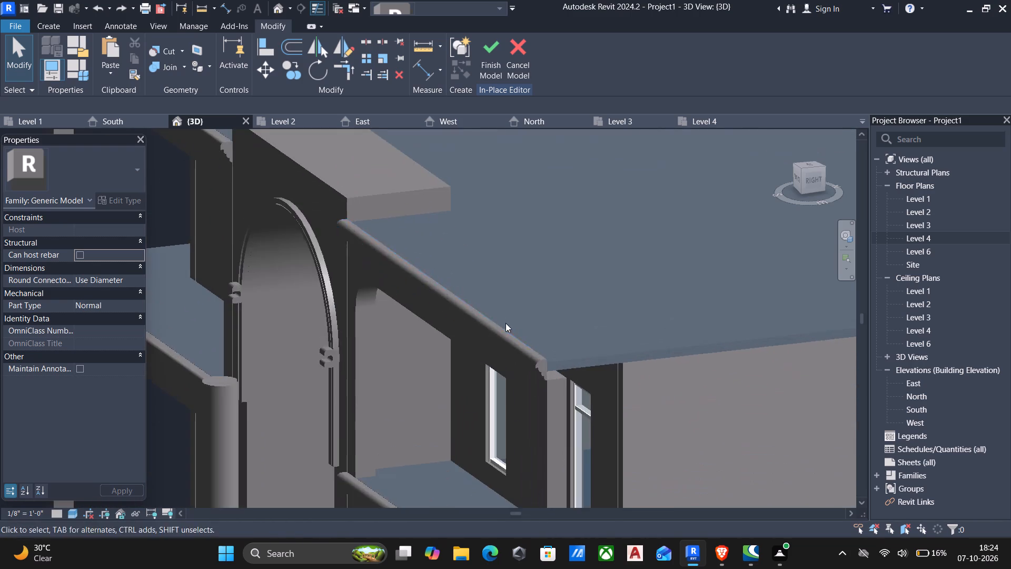
scroll(520, 355, "down", 3)
middle_click_drag(521, 356, 504, 245)
middle_click_drag(534, 277, 487, 283)
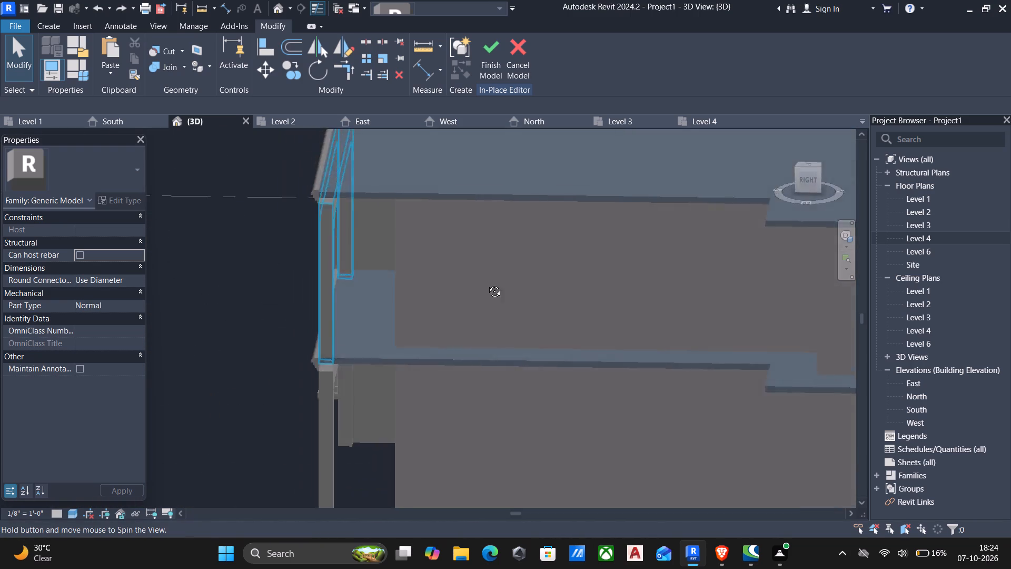
middle_click_drag(487, 283, 487, 241)
scroll(475, 232, "up", 4)
scroll(410, 261, "down", 3)
middle_click_drag(410, 266, 420, 275)
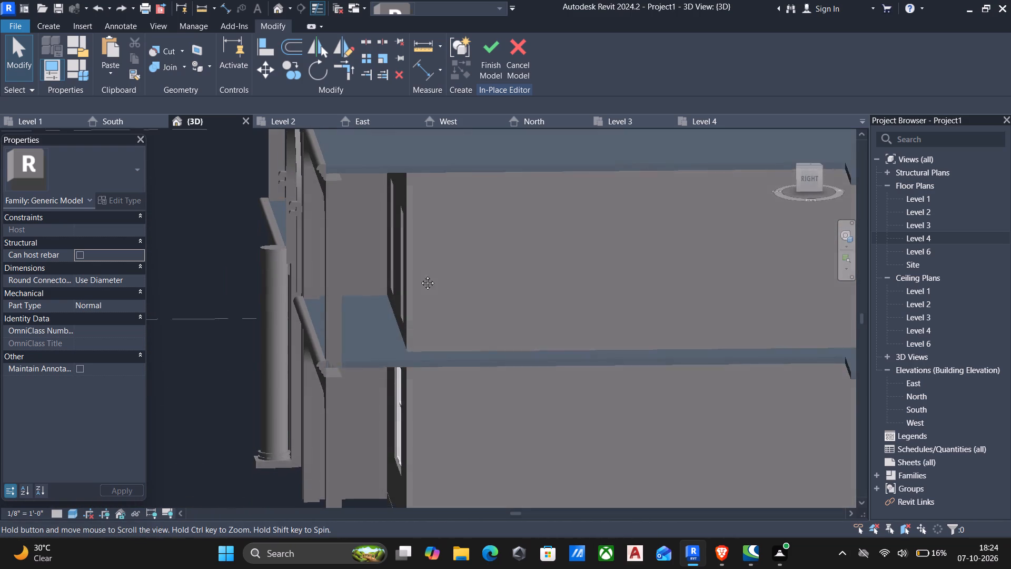
middle_click_drag(420, 275, 480, 238)
middle_click_drag(430, 216, 459, 184, "shift")
scroll(459, 184, "down", 4, "shift")
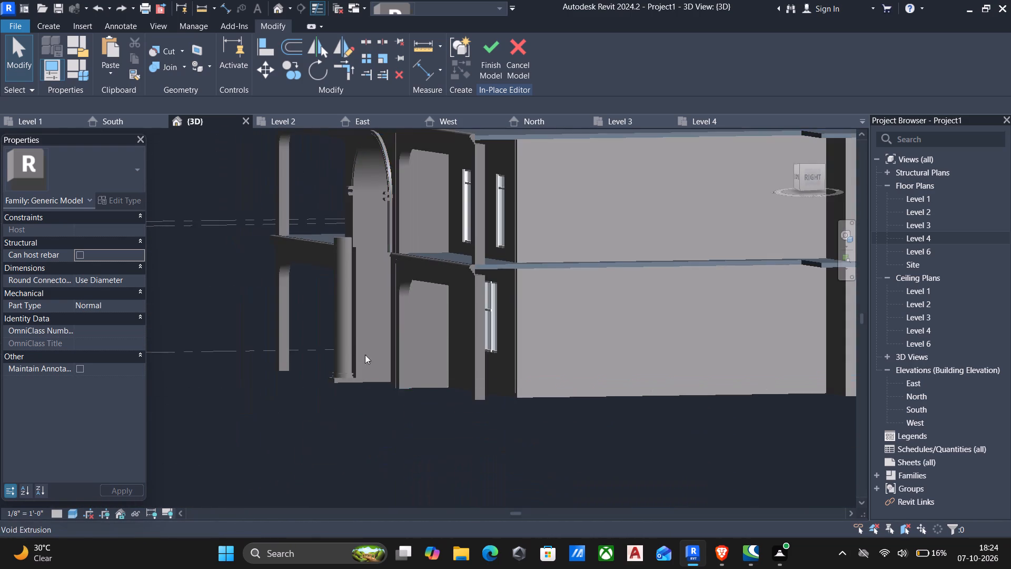
middle_click_drag(354, 344, 471, 396, "shift")
middle_click_drag(301, 282, 437, 286, "shift")
middle_click_drag(485, 262, 337, 238)
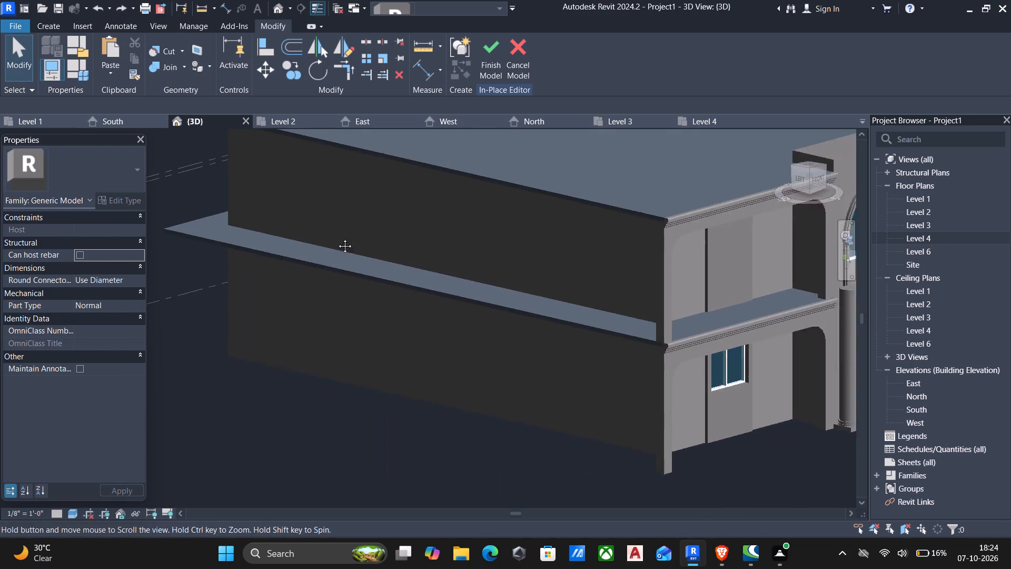
middle_click_drag(337, 238, 364, 219)
middle_click_drag(522, 183, 340, 268)
scroll(519, 252, "up", 3)
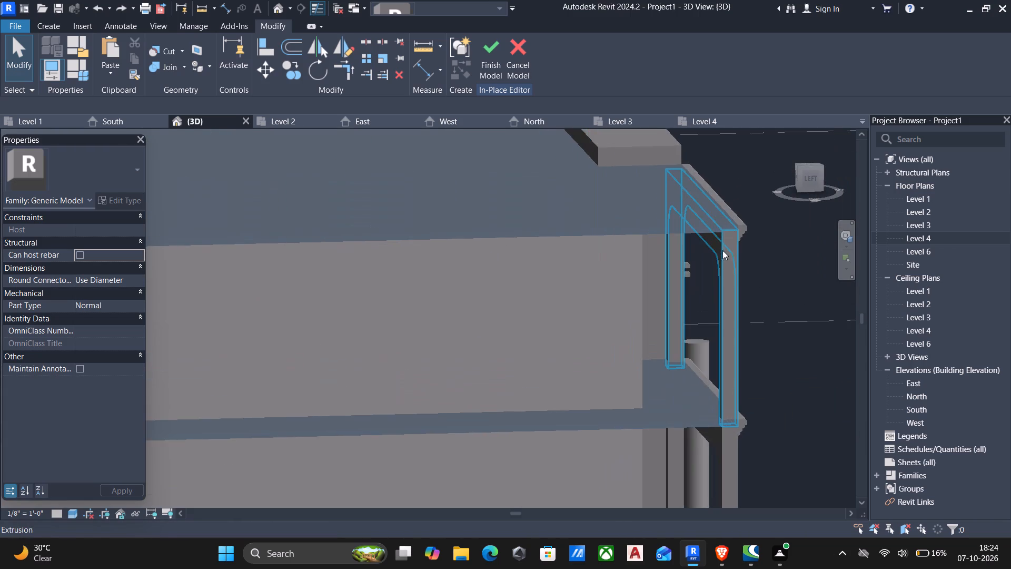
scroll(728, 250, "up", 4)
scroll(731, 247, "down", 5)
scroll(722, 253, "down", 2, "shift")
middle_click_drag(720, 266, 368, 278, "shift")
scroll(413, 296, "down", 1, "shift")
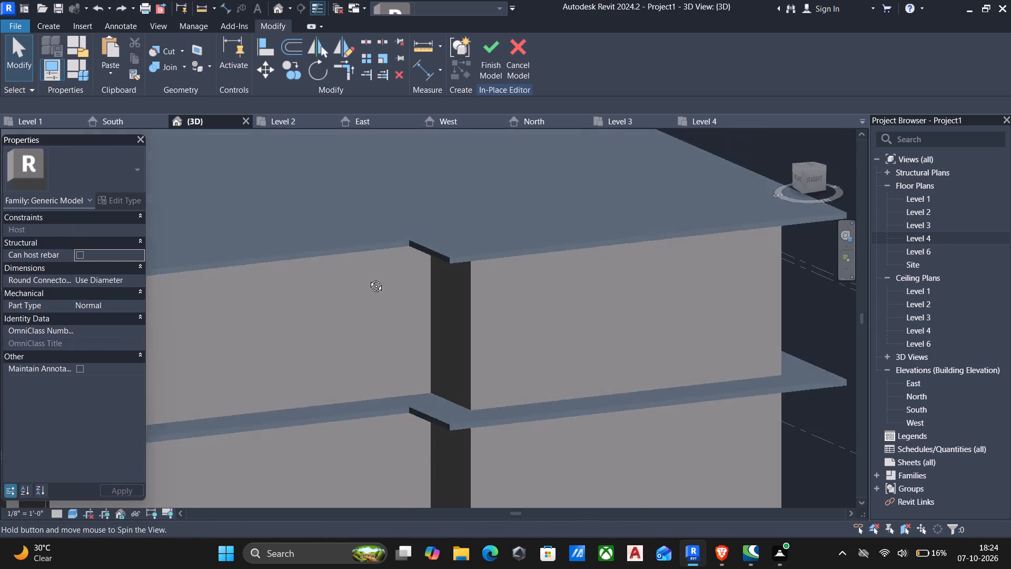
middle_click_drag(368, 278, 356, 272, "shift")
scroll(360, 272, "up", 1)
scroll(455, 283, "down", 12)
middle_click_drag(450, 319, 438, 305, "shift")
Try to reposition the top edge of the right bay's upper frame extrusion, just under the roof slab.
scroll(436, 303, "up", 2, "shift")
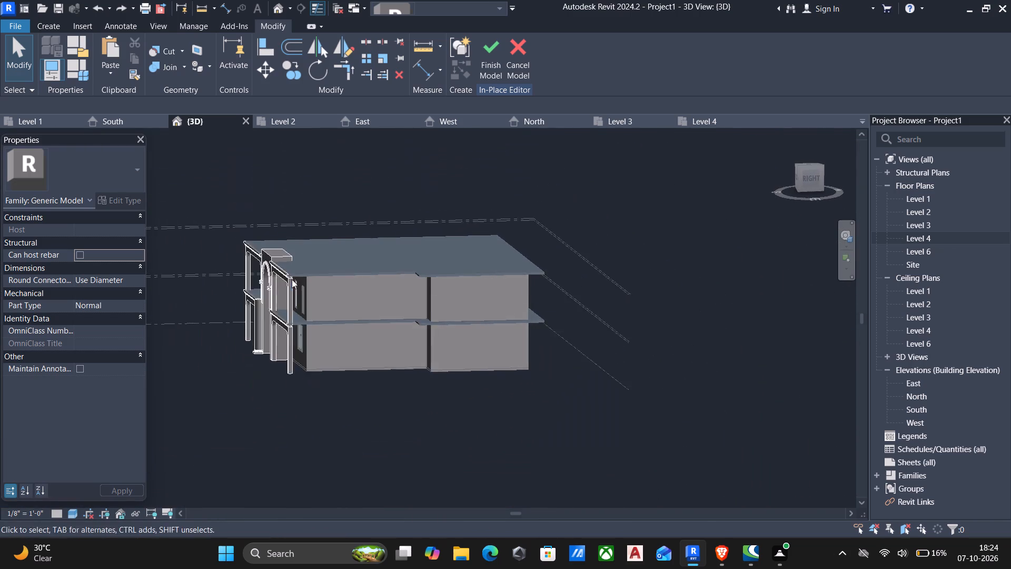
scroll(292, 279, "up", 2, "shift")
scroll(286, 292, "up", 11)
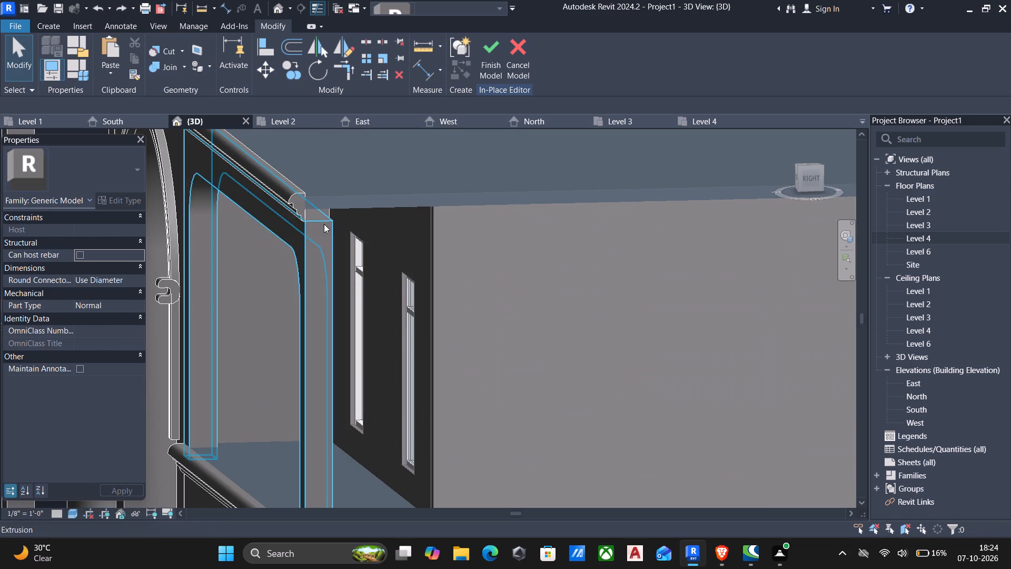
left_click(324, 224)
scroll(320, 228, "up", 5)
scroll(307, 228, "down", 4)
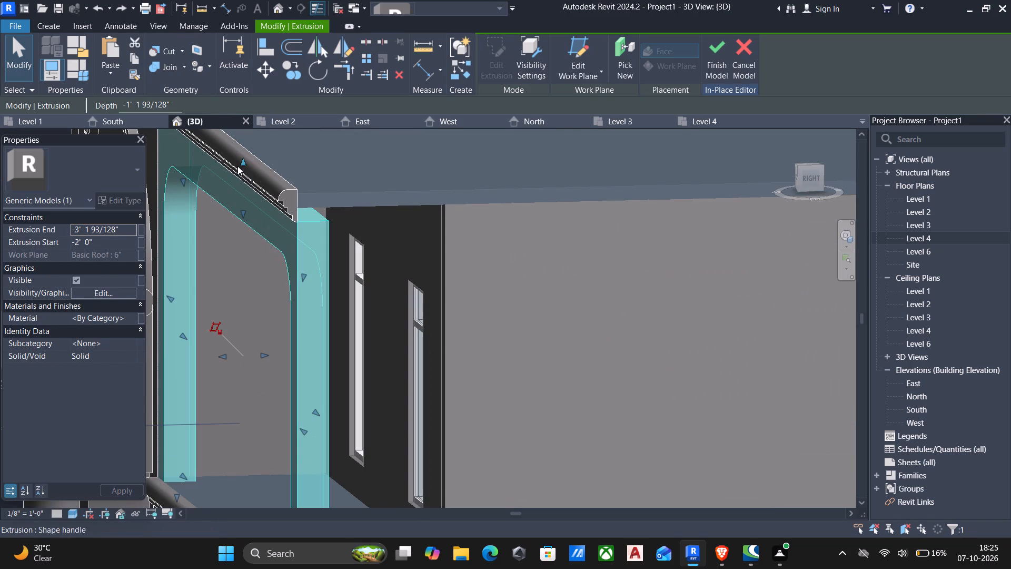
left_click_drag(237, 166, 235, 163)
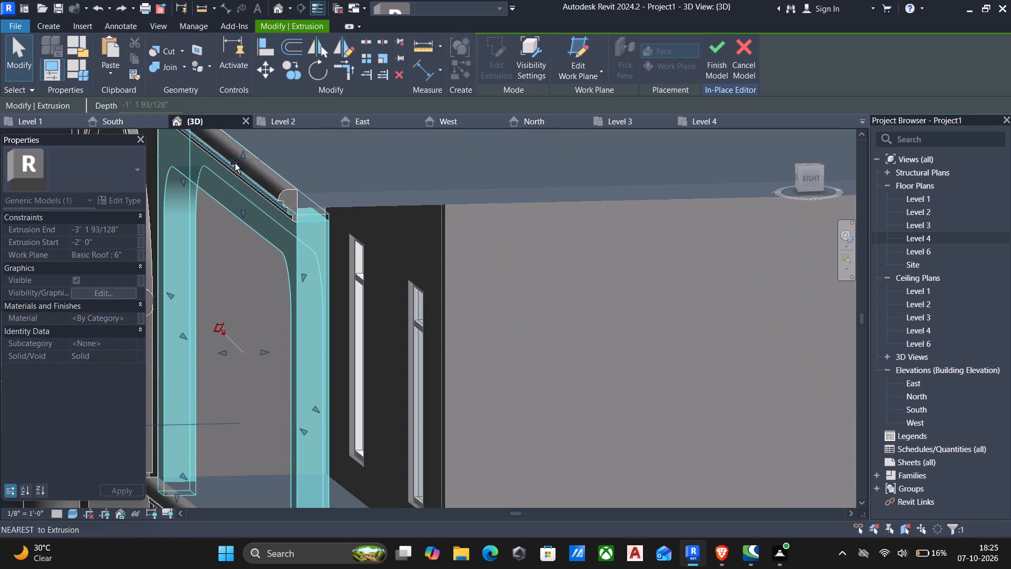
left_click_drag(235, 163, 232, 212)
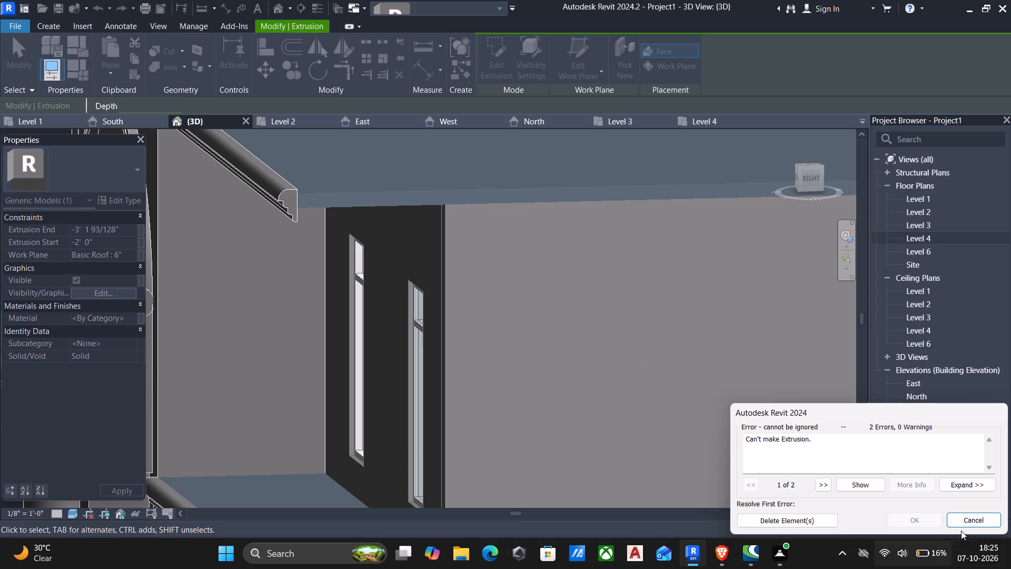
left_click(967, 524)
Align the top of the right bay's upper frame extrusion with the bottom edge of the Level 4 roof slab.
left_click(313, 223)
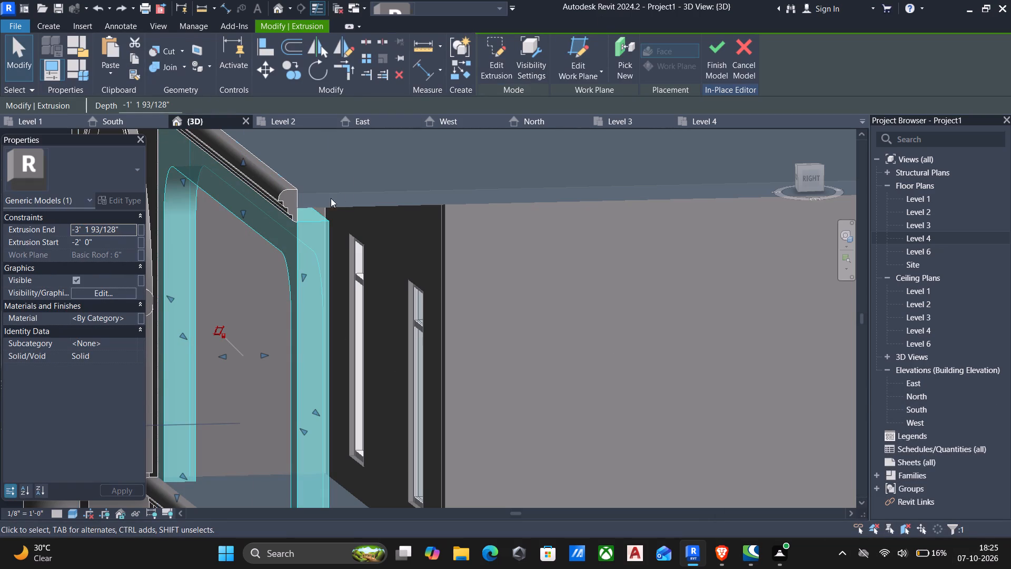
type("al")
scroll(353, 217, "down", 2)
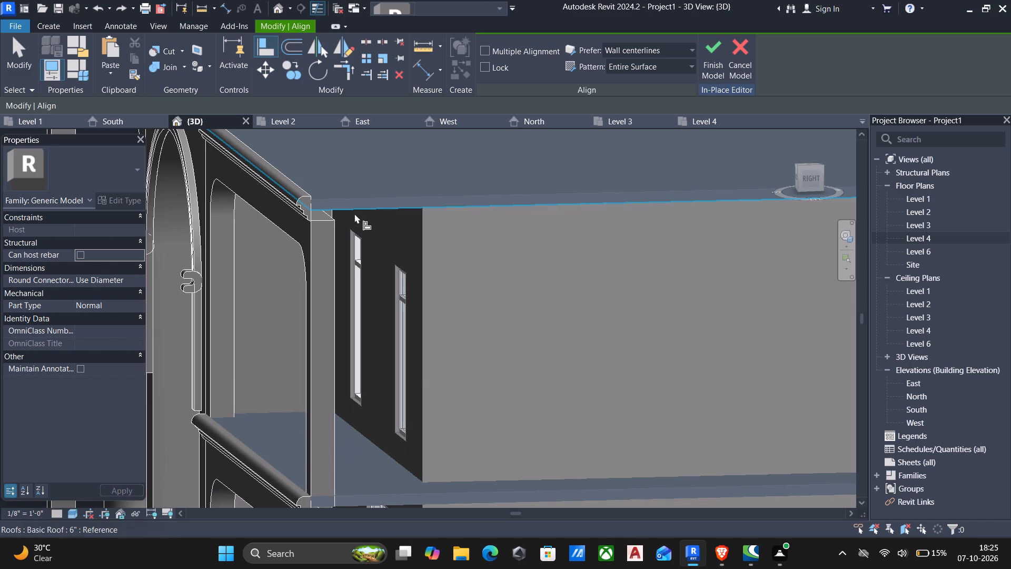
left_click(354, 213)
left_click(330, 218)
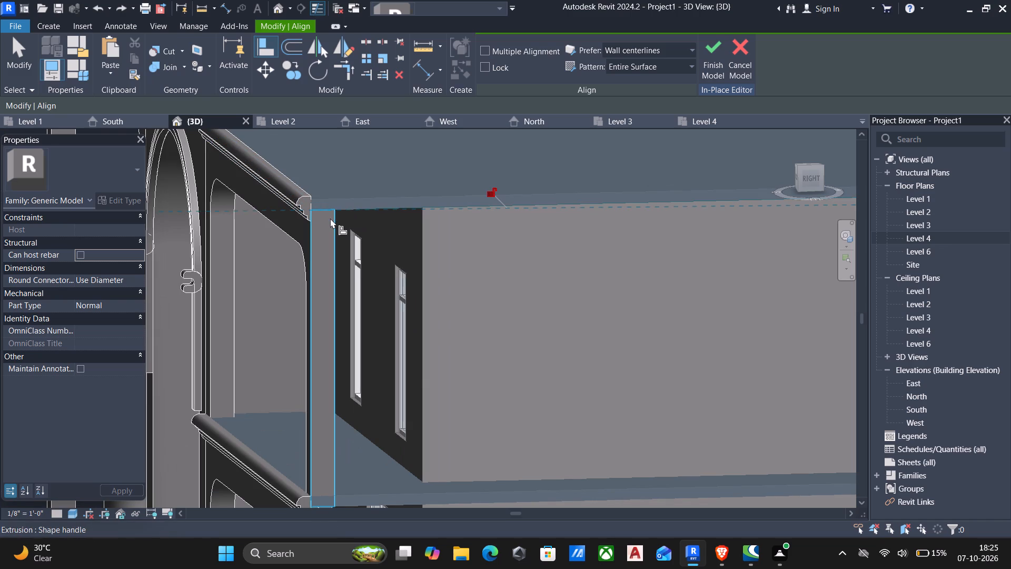
key("Escape")
key("Escape")
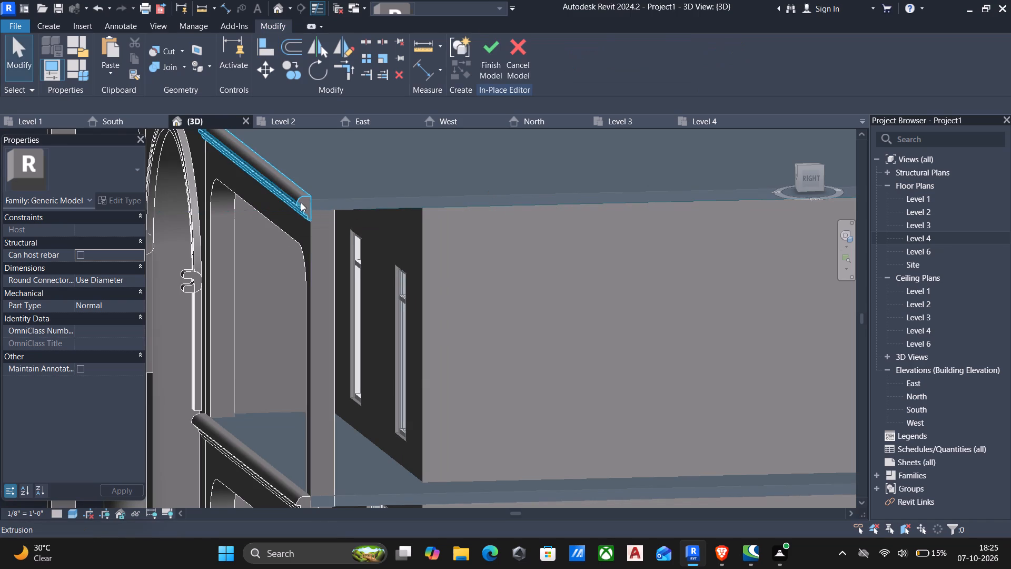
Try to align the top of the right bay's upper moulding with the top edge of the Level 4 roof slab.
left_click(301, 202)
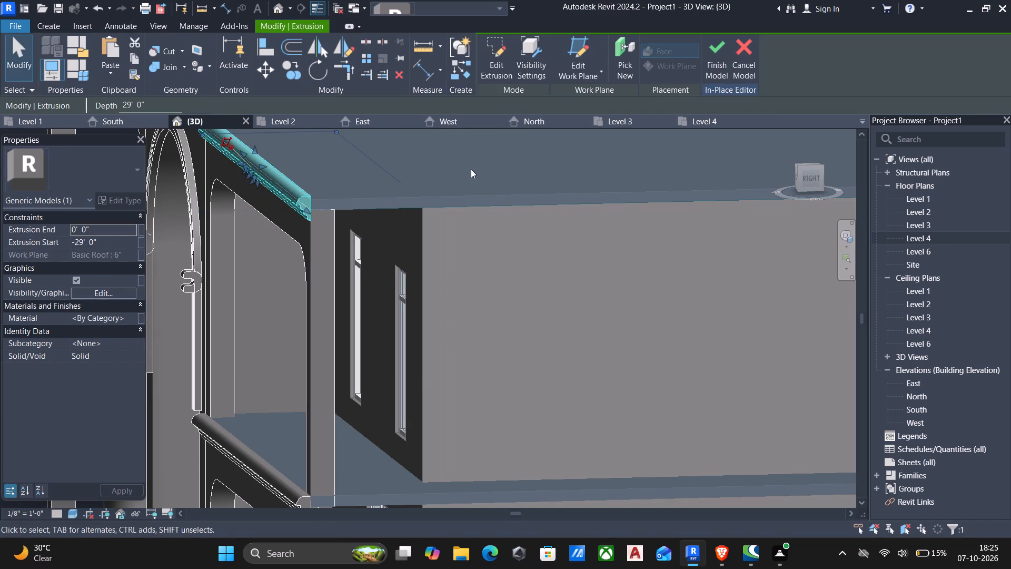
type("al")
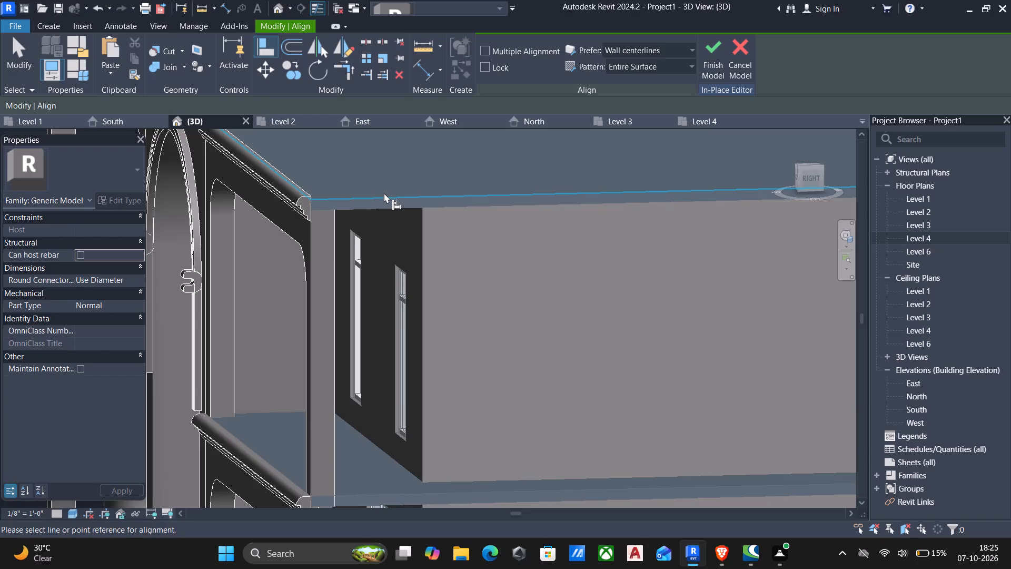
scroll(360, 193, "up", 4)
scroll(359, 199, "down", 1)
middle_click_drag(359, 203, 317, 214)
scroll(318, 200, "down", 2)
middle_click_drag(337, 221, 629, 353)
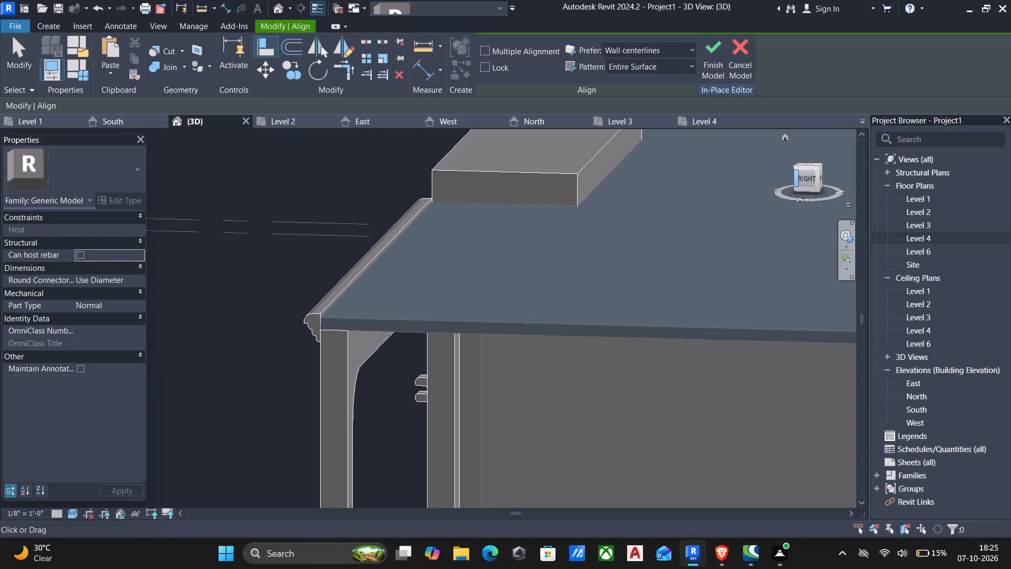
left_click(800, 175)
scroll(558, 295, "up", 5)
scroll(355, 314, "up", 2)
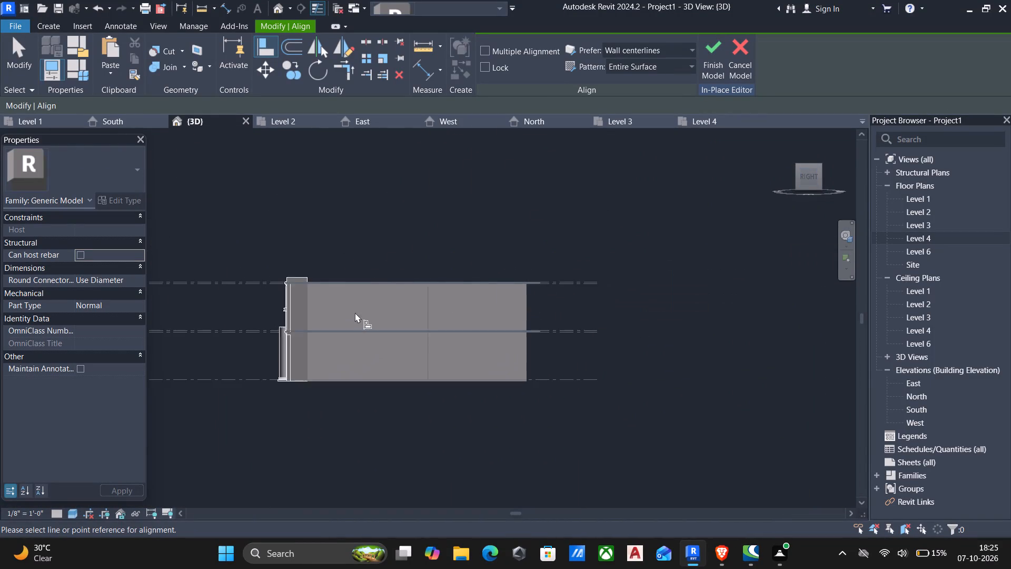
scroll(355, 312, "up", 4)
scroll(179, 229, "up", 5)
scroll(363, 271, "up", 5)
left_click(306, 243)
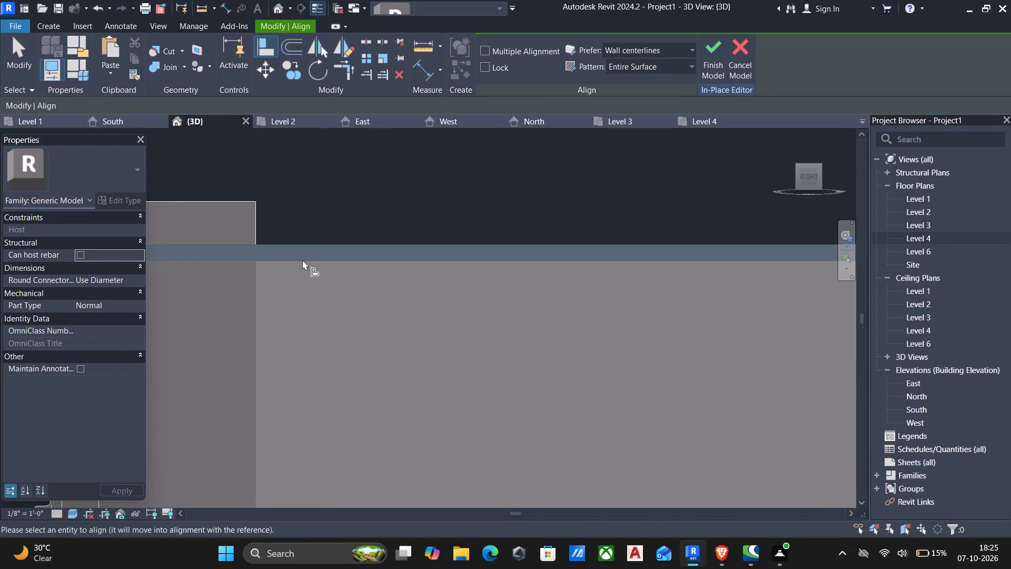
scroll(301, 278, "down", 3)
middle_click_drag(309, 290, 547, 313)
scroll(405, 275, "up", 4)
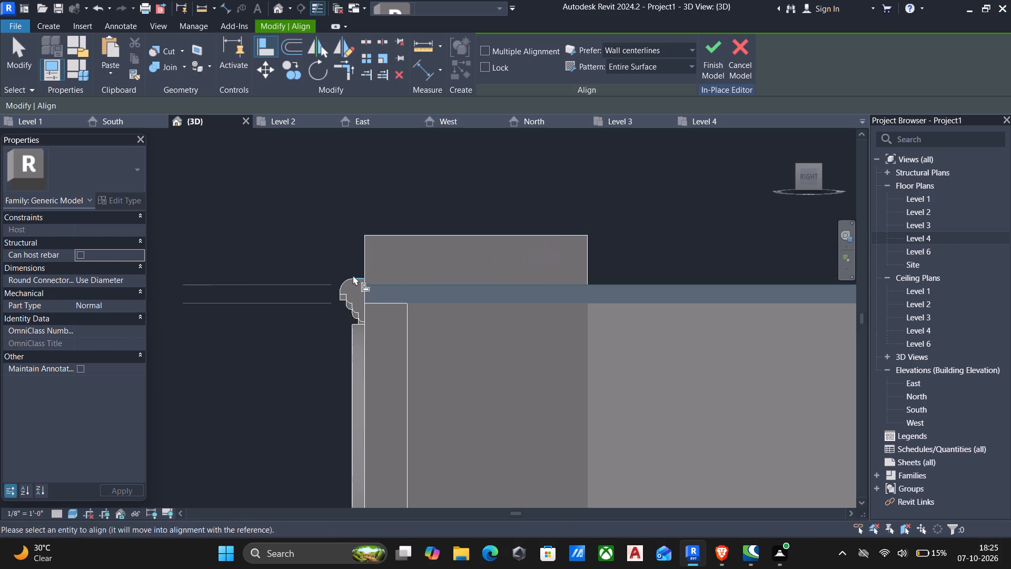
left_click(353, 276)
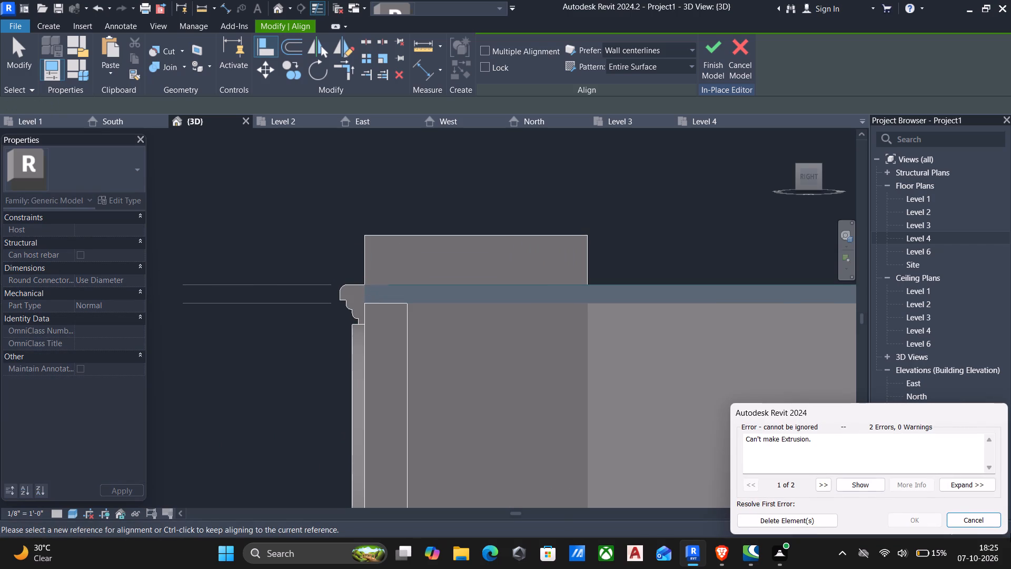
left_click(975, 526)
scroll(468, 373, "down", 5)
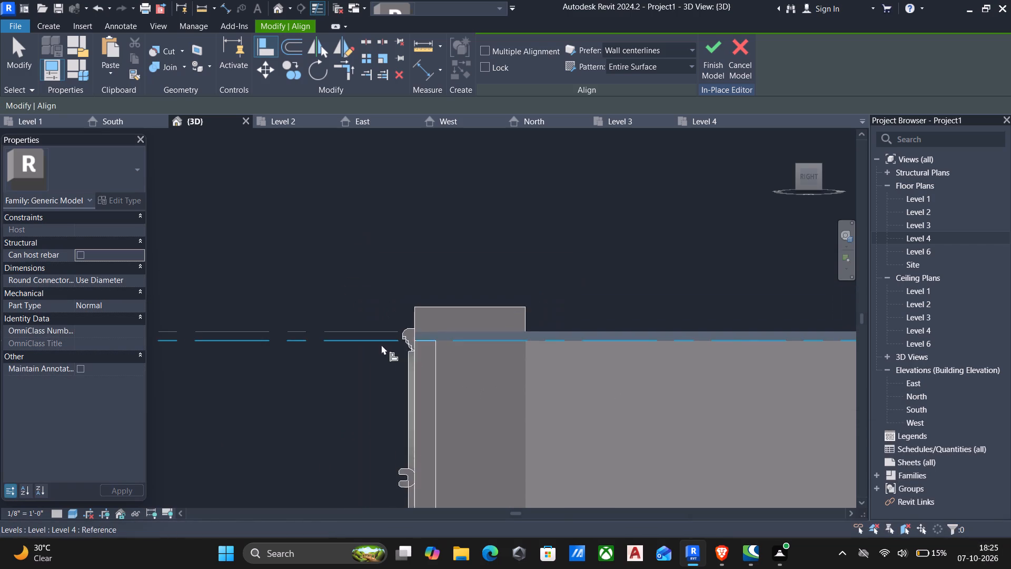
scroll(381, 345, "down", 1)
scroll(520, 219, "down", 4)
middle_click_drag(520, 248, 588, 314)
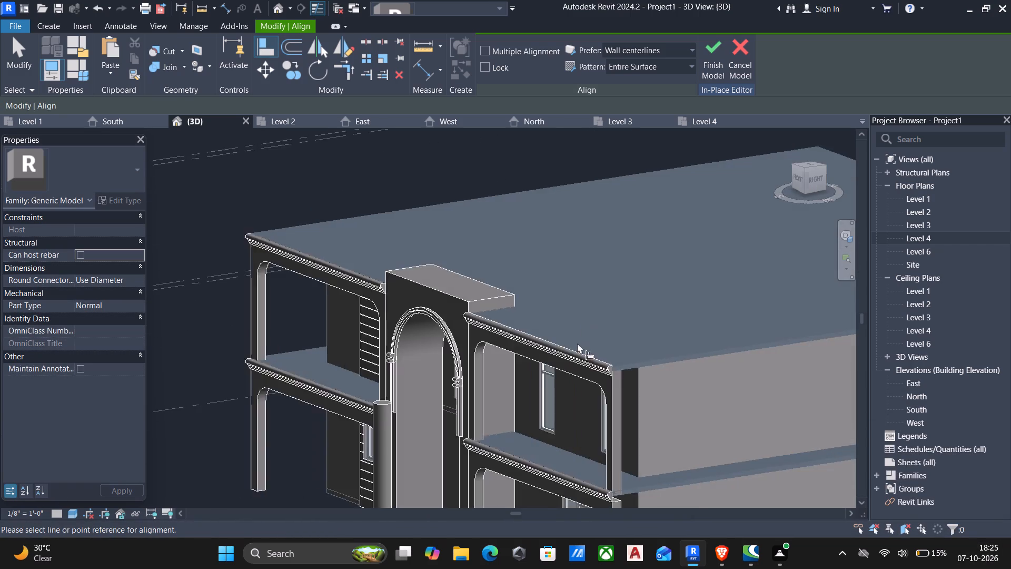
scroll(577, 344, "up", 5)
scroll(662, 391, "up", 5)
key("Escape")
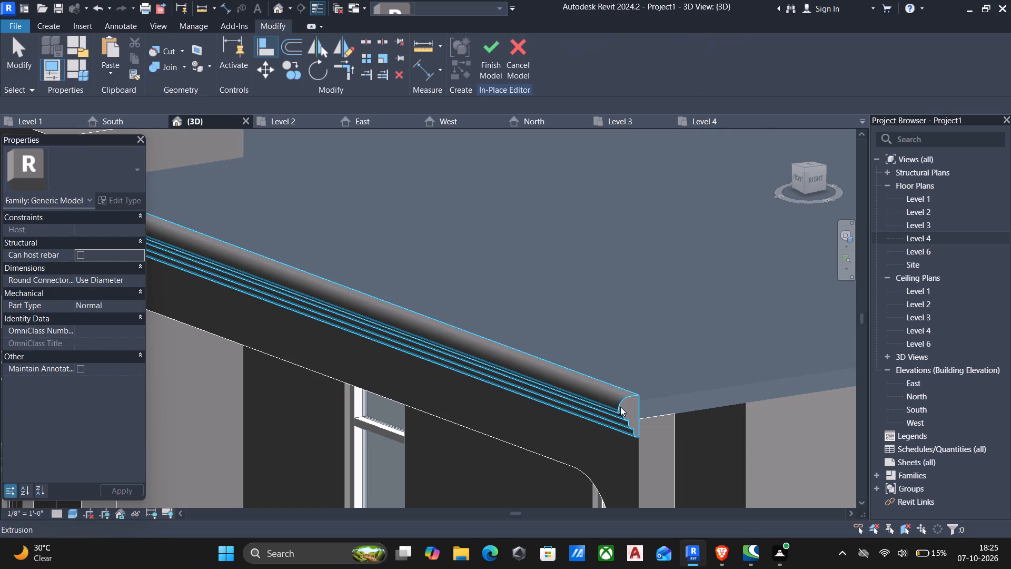
Nudge the right bay's upper moulding until its top is flush with the roof slab's top, and finish the in-place model.
left_click(622, 407)
key("Down")
scroll(639, 435, "up", 5)
key("Down")
scroll(640, 436, "down", 2)
key("Down")
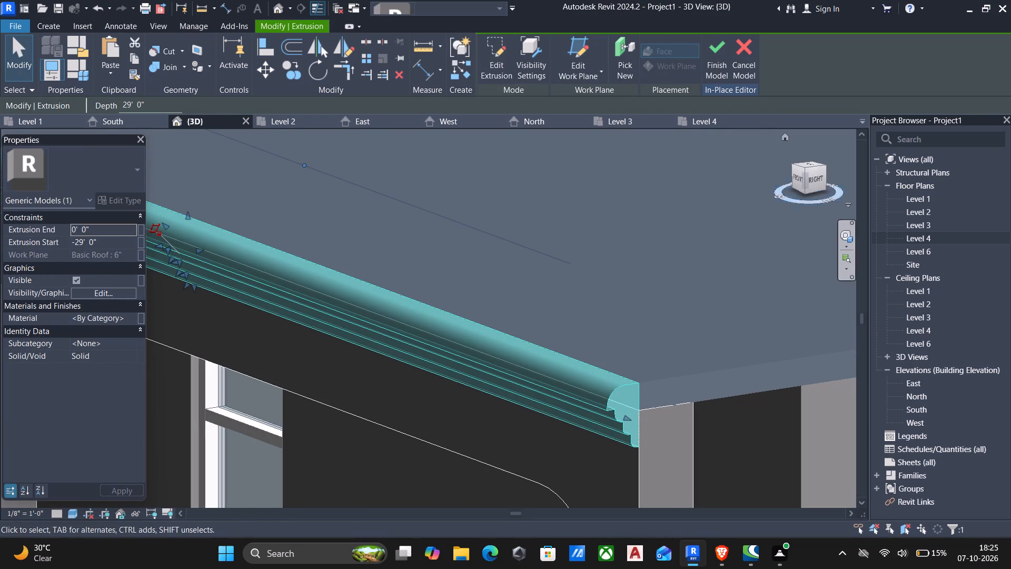
left_click(817, 178)
scroll(430, 350, "up", 10)
scroll(365, 243, "up", 5)
scroll(542, 225, "up", 6)
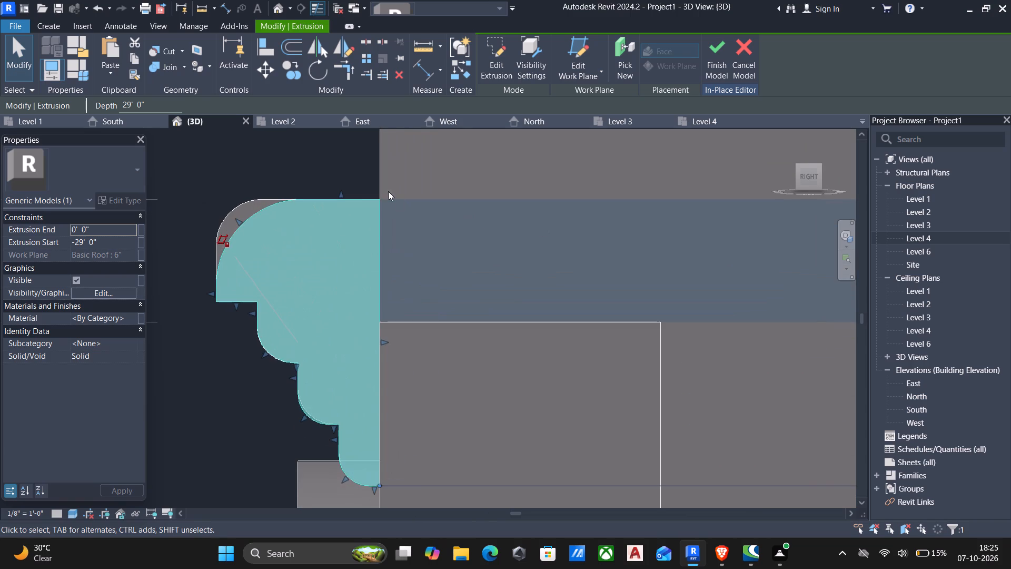
key("Down")
key("Down")
key("Down")
key("Down")
scroll(352, 225, "up", 5)
key("Up")
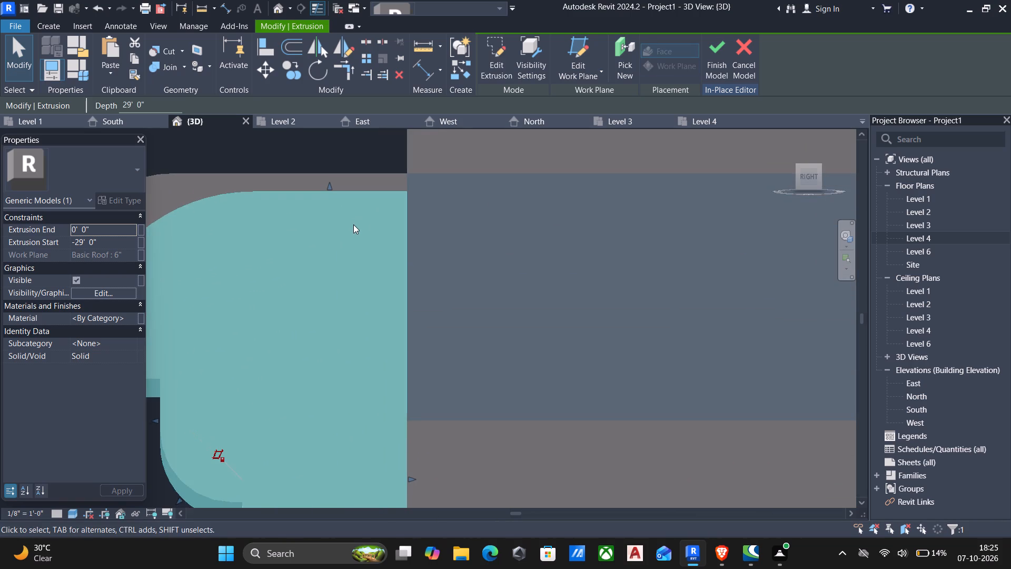
key("Up")
key("Up")
key("Up")
key("Up")
key("Up")
key("Up")
key("Up")
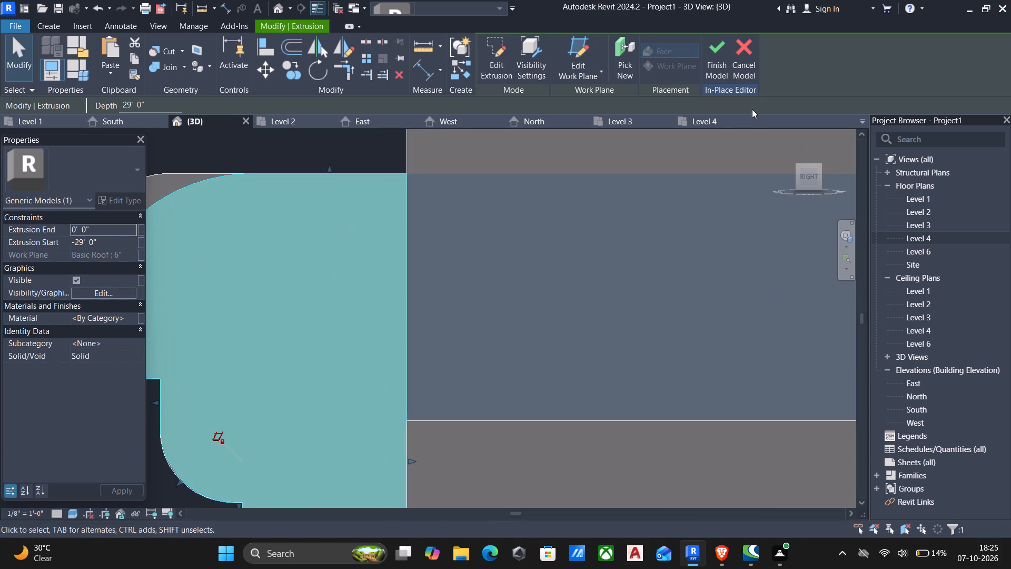
left_click(713, 51)
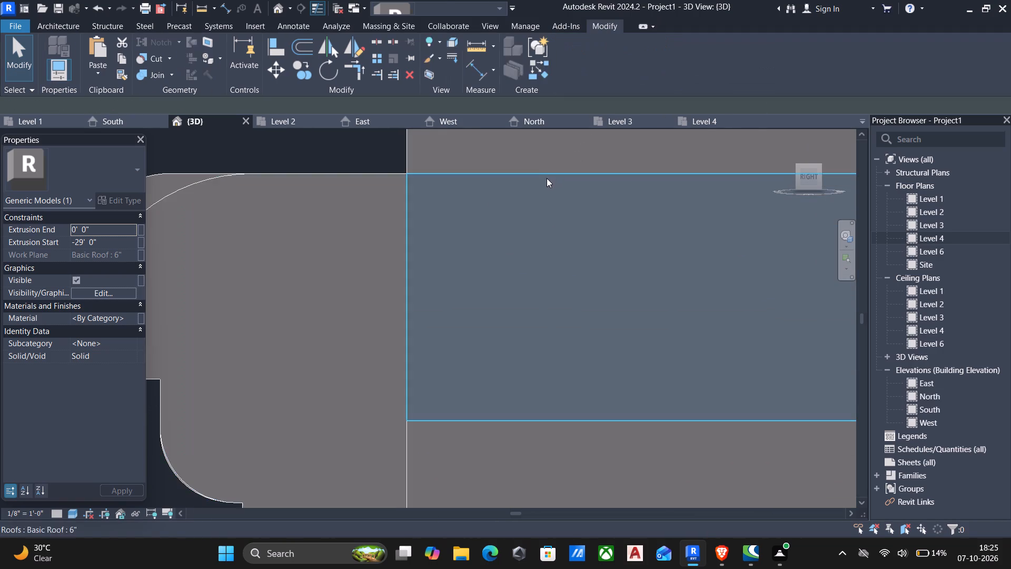
Examine in 3D how the upper mouldings meet the roof slab along the front of the house.
scroll(536, 191, "down", 5)
left_click(334, 189)
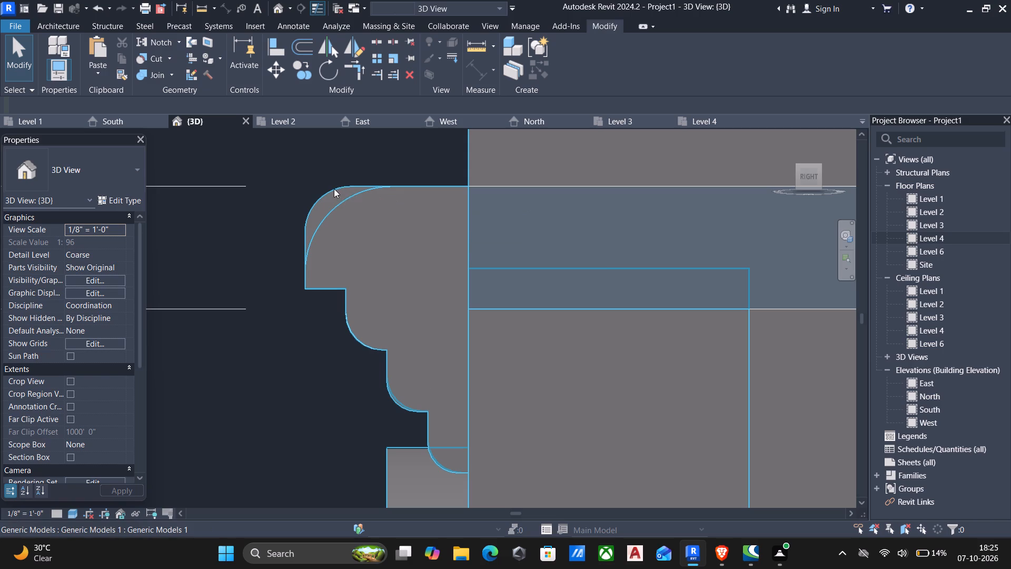
key("Escape")
scroll(352, 198, "down", 4)
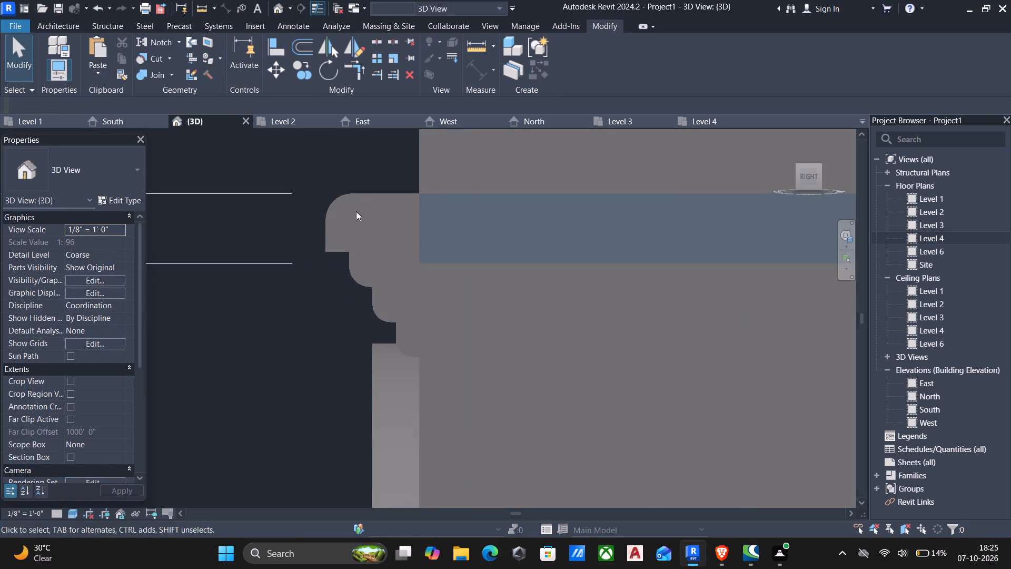
scroll(356, 211, "down", 1)
middle_click_drag(357, 229, 453, 319, "shift")
scroll(455, 317, "up", 1)
scroll(452, 310, "down", 9)
middle_click_drag(458, 339, 423, 289)
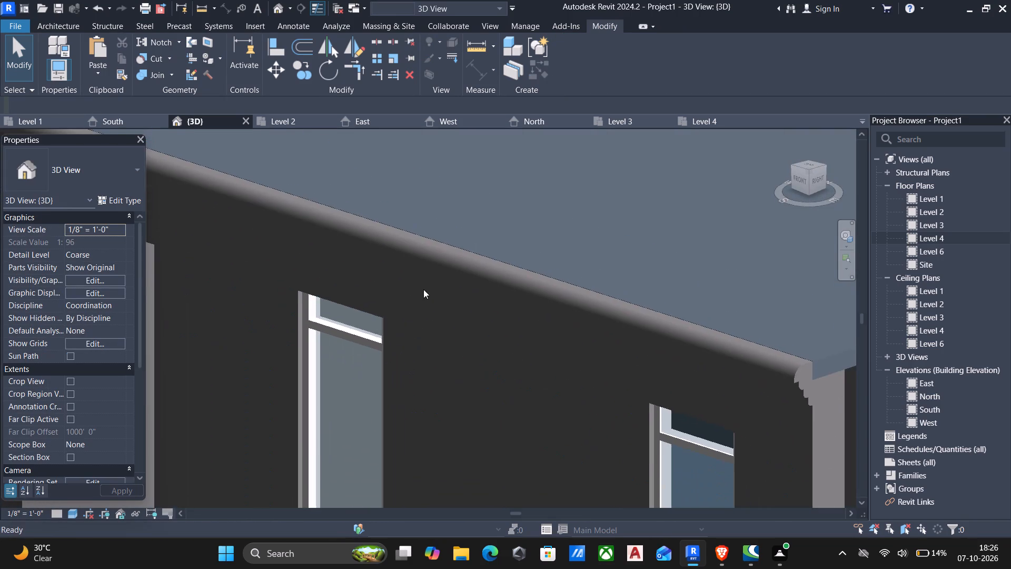
scroll(458, 312, "down", 4)
middle_click_drag(462, 325, 435, 292)
scroll(468, 306, "up", 1)
scroll(470, 316, "down", 4)
middle_click_drag(507, 316, 507, 291, "shift")
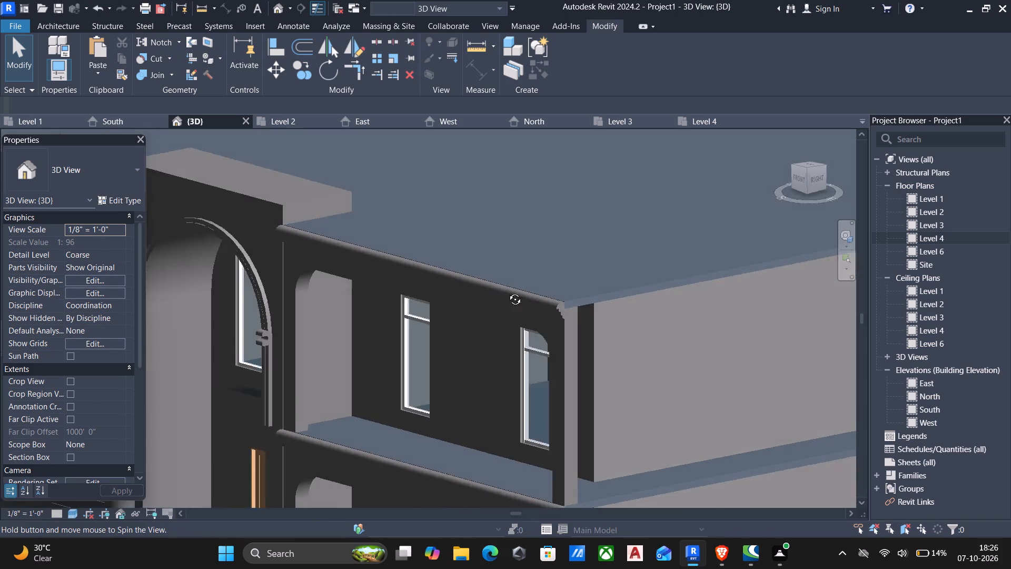
middle_click_drag(507, 291, 577, 295, "shift")
scroll(463, 291, "down", 3)
middle_click_drag(462, 325, 589, 316)
scroll(538, 303, "down", 3)
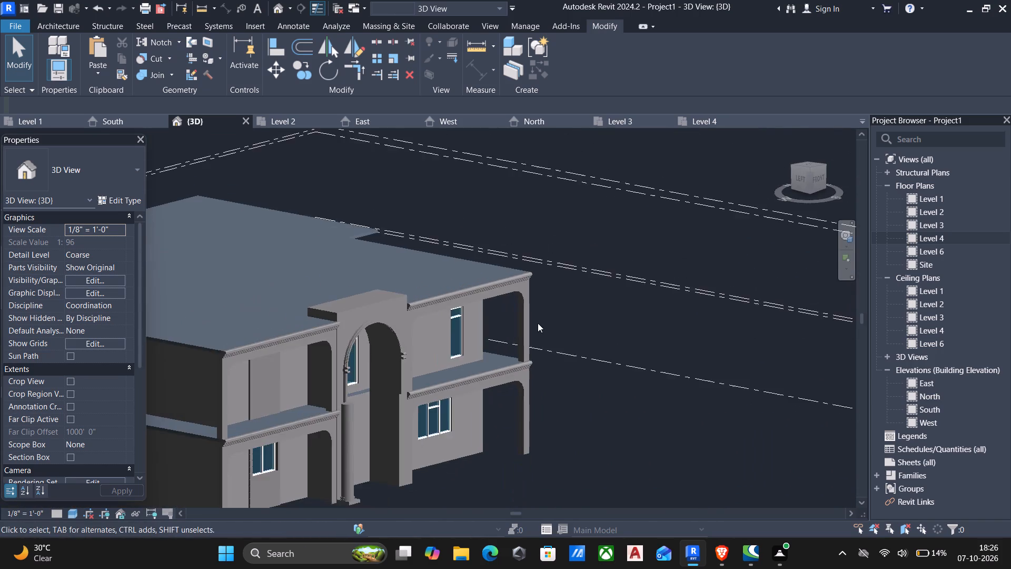
middle_click_drag(538, 323, 585, 286, "shift")
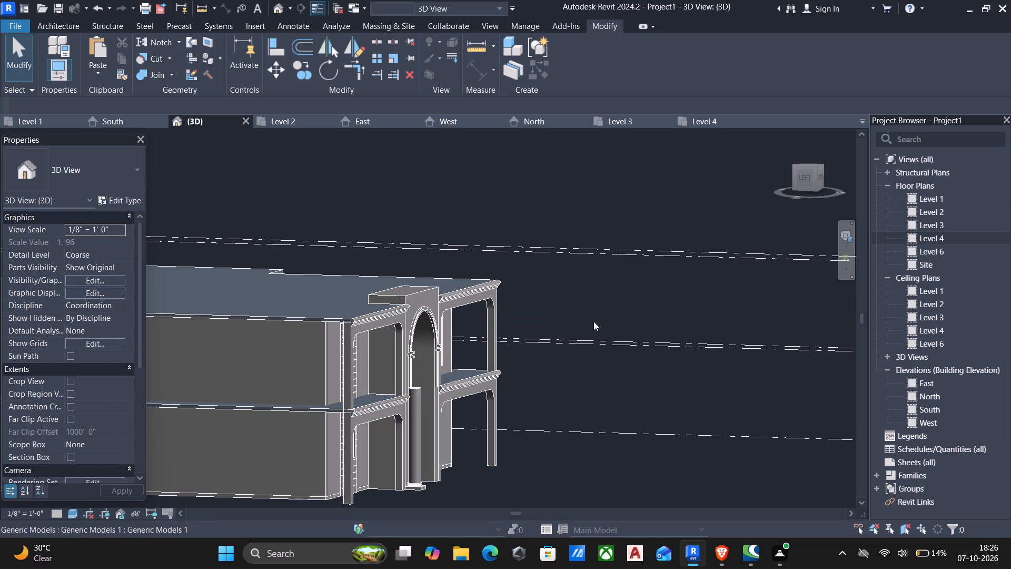
Start a roof by footprint on Level 4 using the Basic Roof 6" type.
double_click(933, 240)
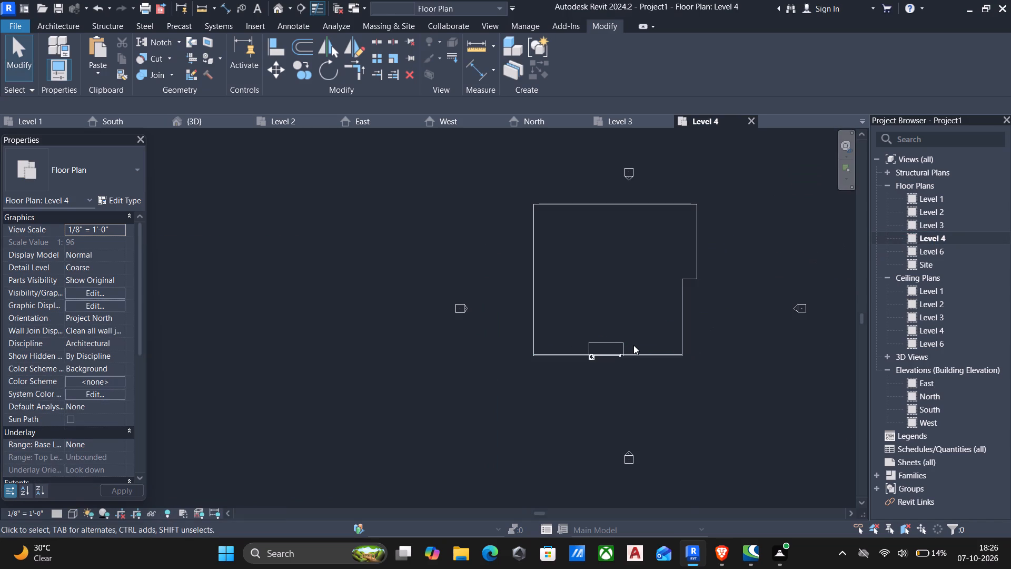
left_click(70, 19)
left_click(46, 23)
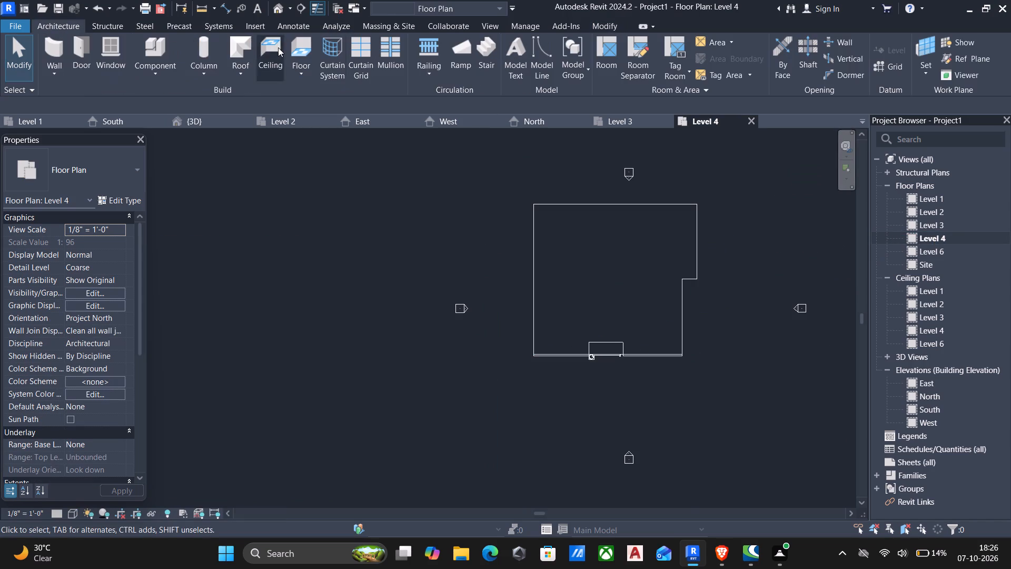
left_click(241, 50)
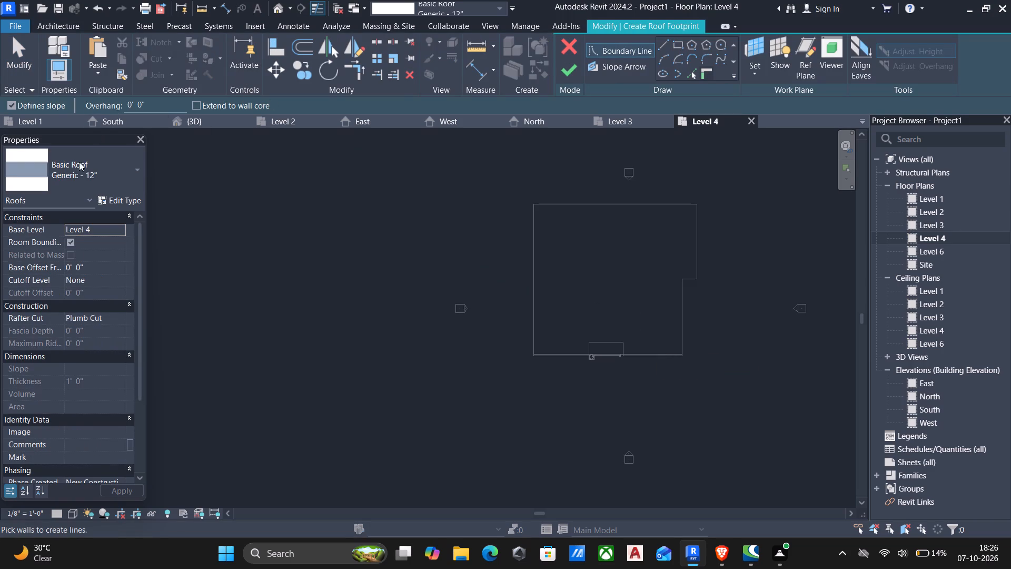
left_click(98, 174)
scroll(98, 276, "up", 5)
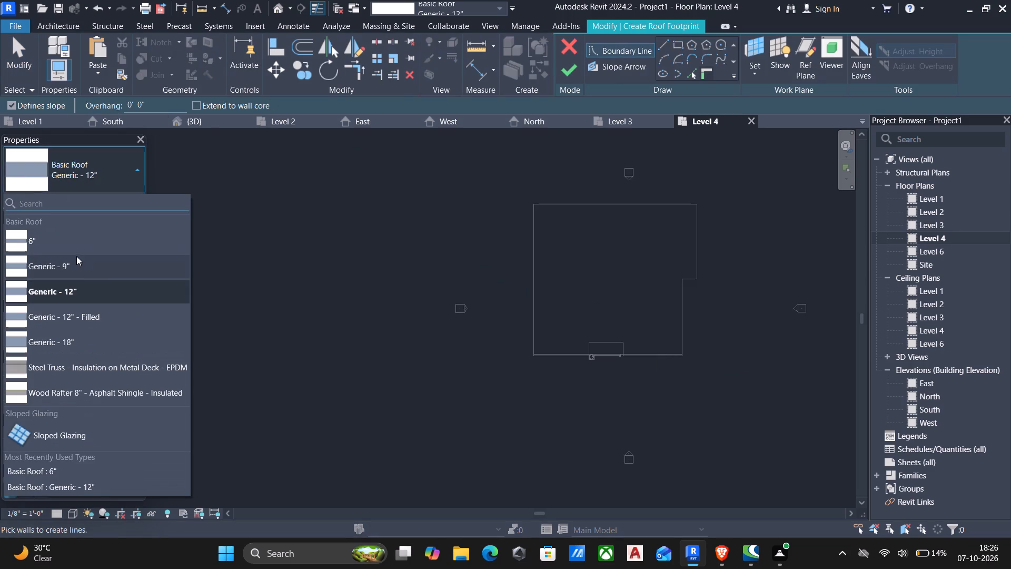
left_click(52, 229)
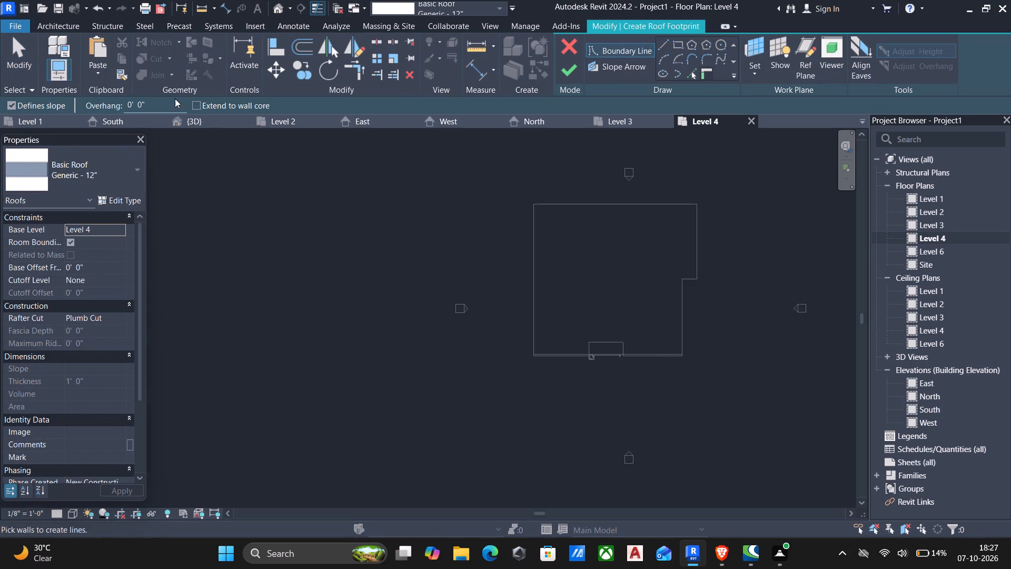
left_click(86, 165)
scroll(73, 264, "up", 5)
left_click(52, 241)
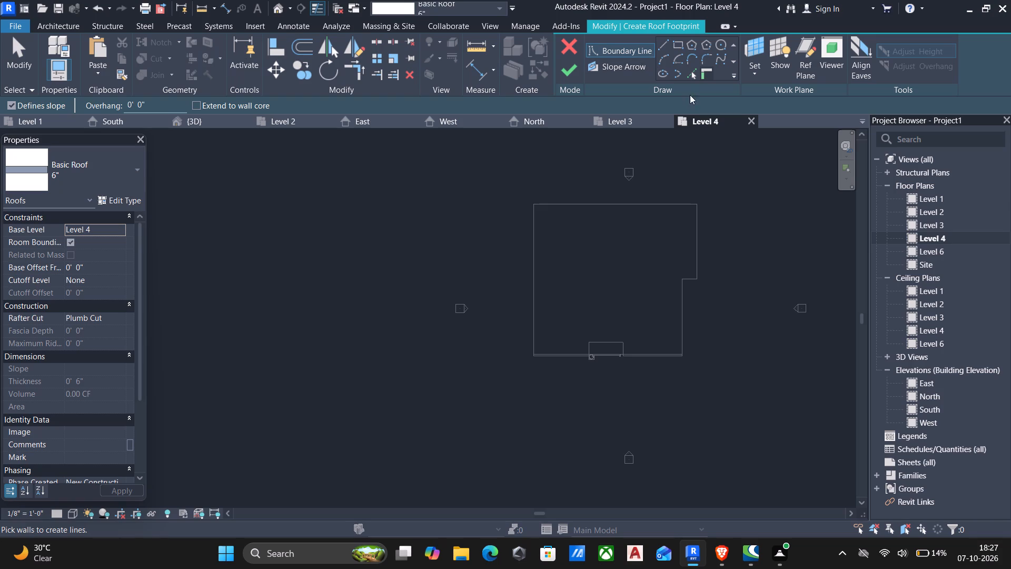
Create the sloped roof from a rectangular footprint 29' wide by about 27' deep over the right bay, without attaching the walls.
left_click(670, 42)
left_click(682, 44)
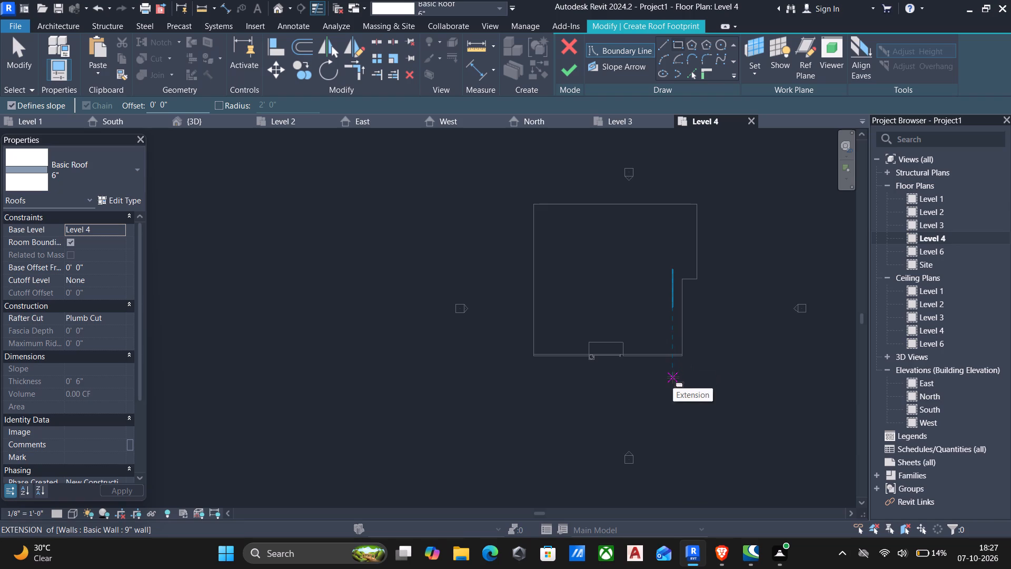
scroll(673, 377, "up", 7)
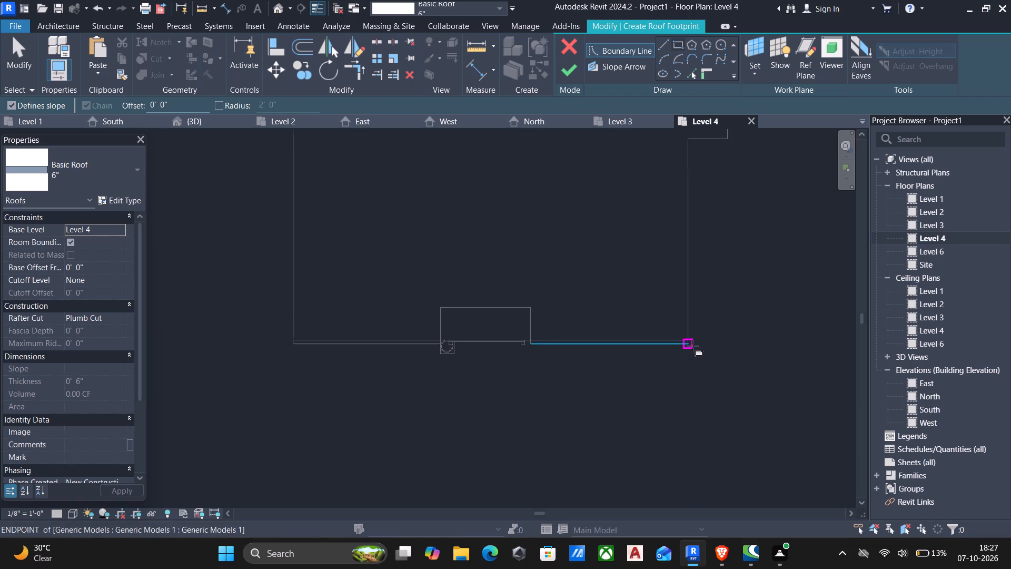
left_click(691, 346)
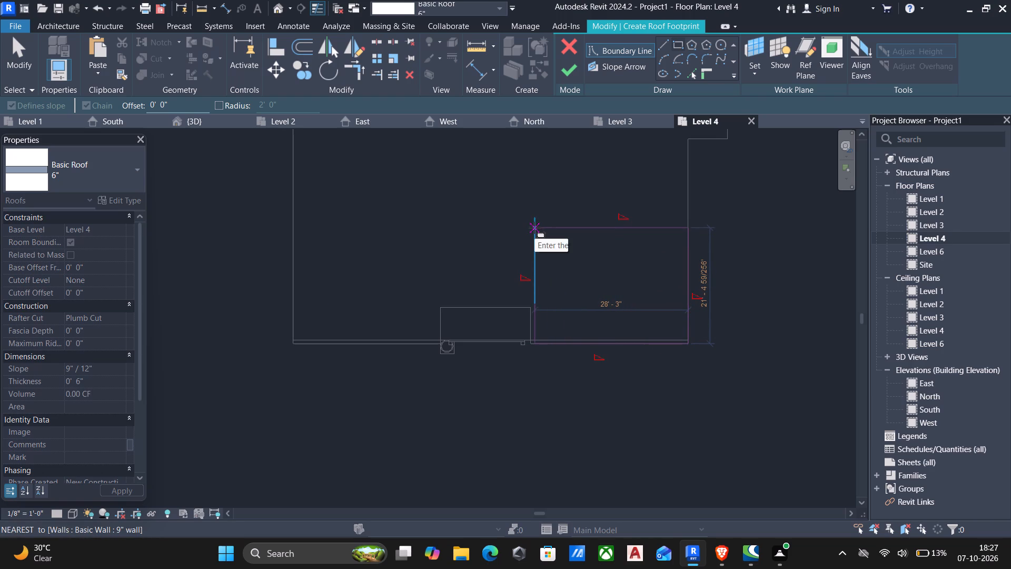
scroll(534, 228, "up", 3)
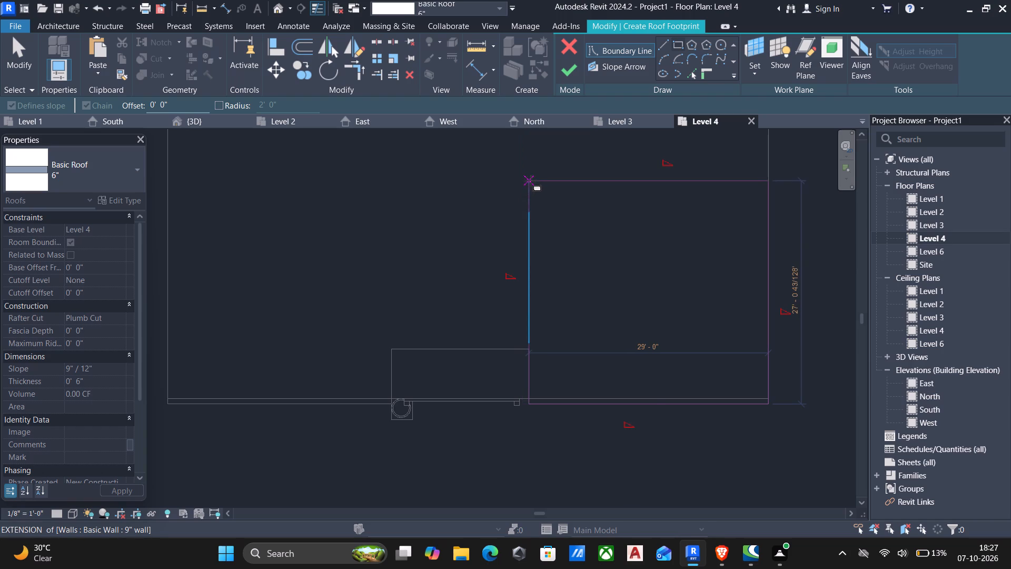
left_click(531, 181)
left_click(574, 63)
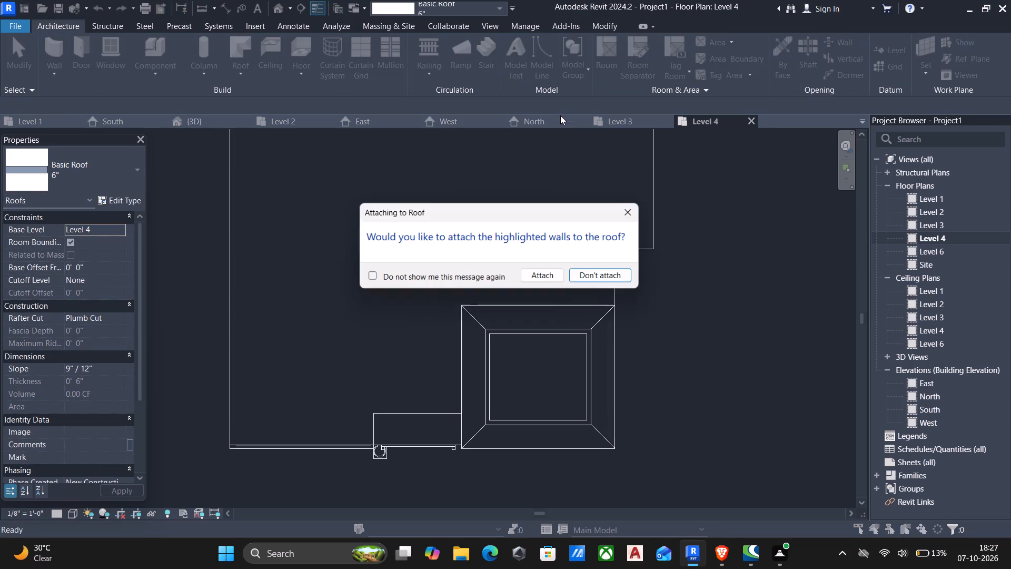
scroll(560, 124, "down", 5)
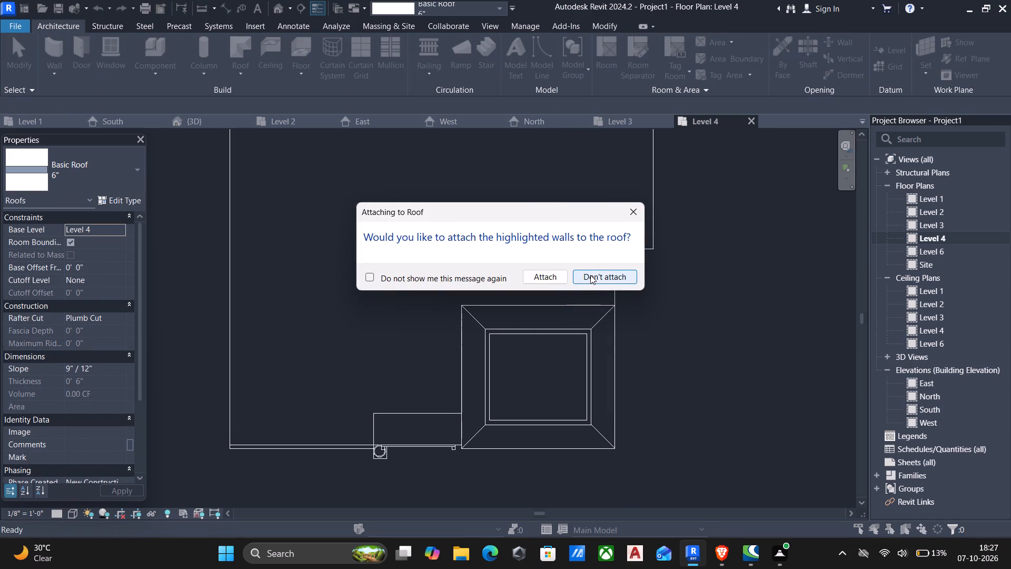
left_click(590, 275)
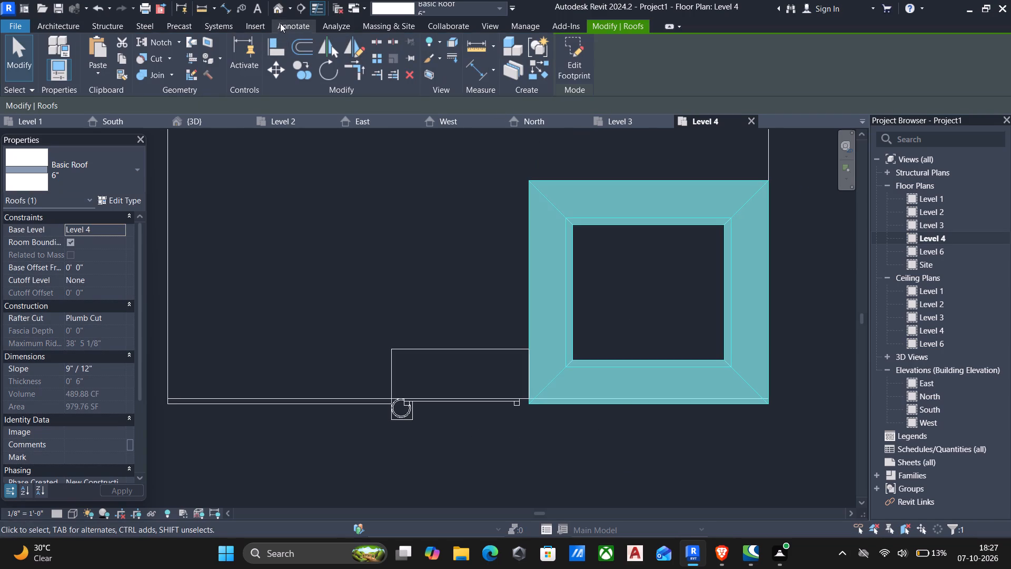
Examine in 3D how the new pitched roof sits on the right bay and meets the entrance block and slab.
left_click(276, 11)
scroll(523, 282, "down", 4)
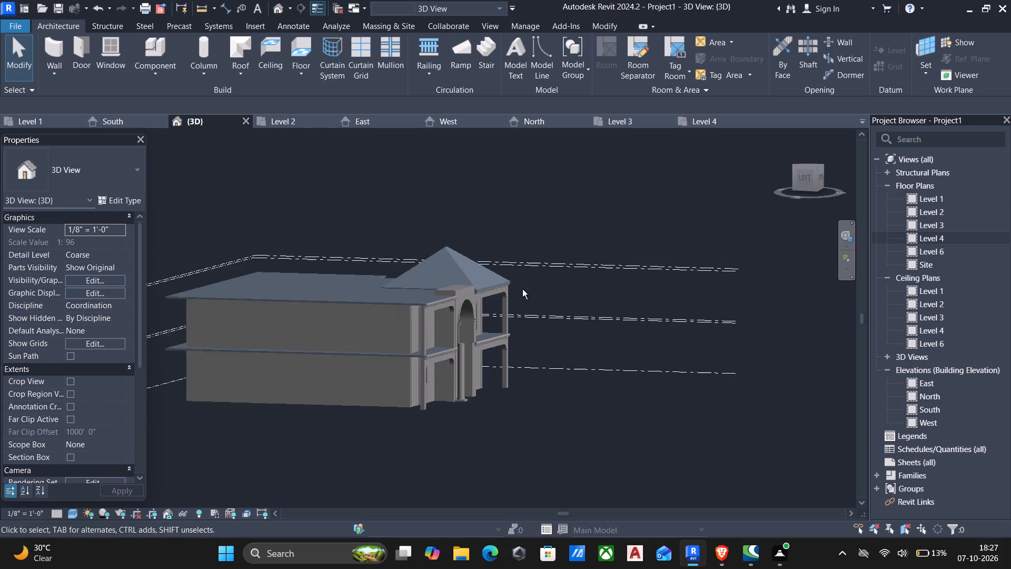
middle_click_drag(522, 289, 418, 269, "shift")
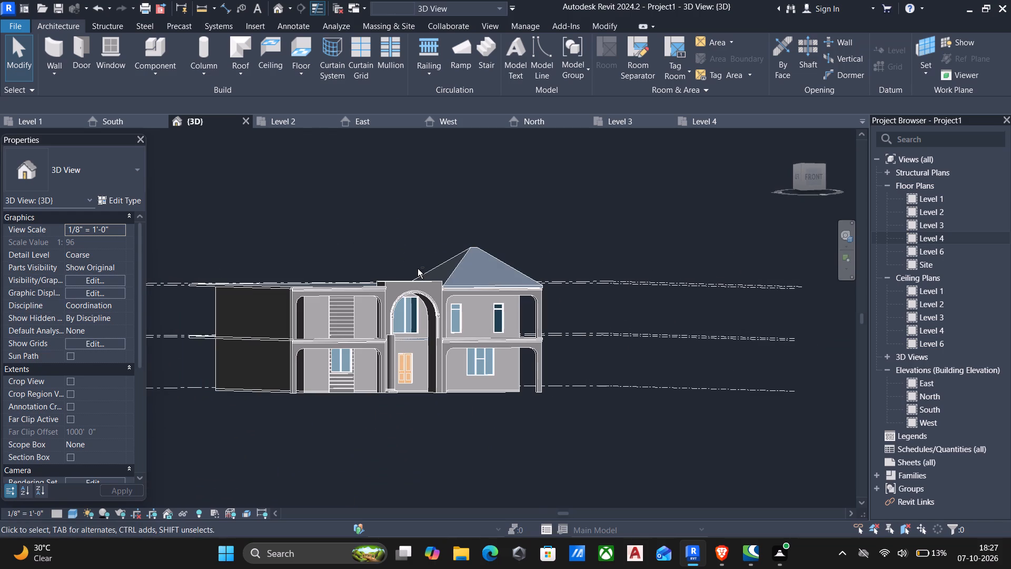
middle_click_drag(465, 303, 455, 371, "shift")
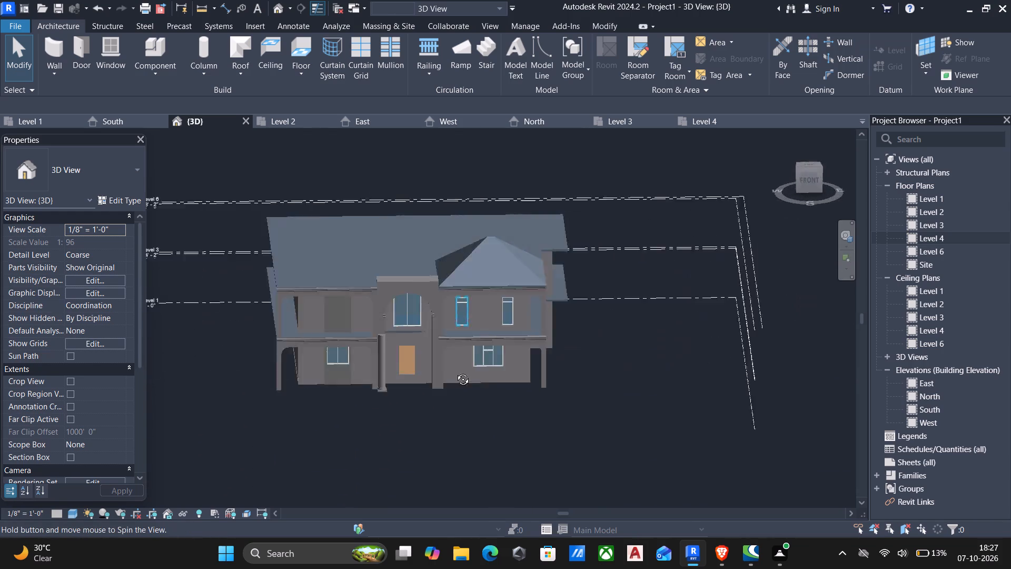
middle_click_drag(455, 371, 494, 330, "shift")
scroll(494, 330, "up", 5)
scroll(428, 306, "down", 1, "shift")
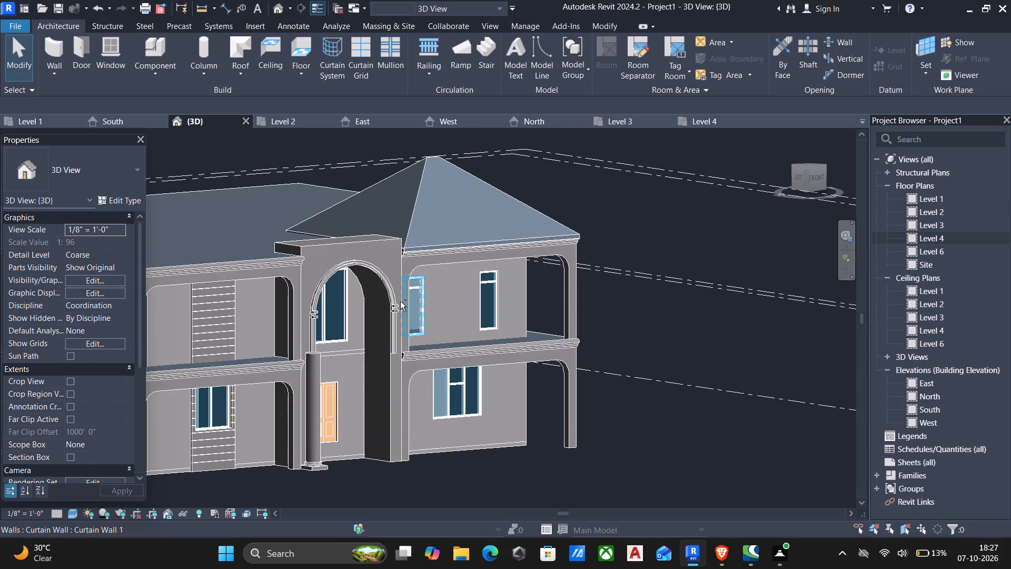
middle_click(396, 300, "shift")
scroll(396, 300, "down", 1, "shift")
middle_click_drag(444, 313, 304, 326, "shift")
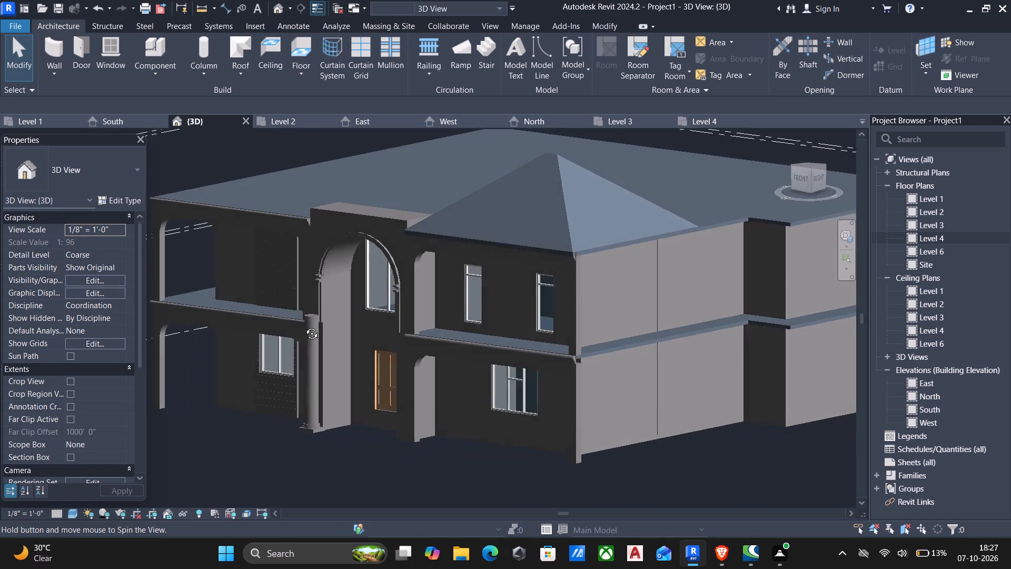
middle_click_drag(304, 326, 376, 311, "shift")
scroll(376, 311, "up", 6, "shift")
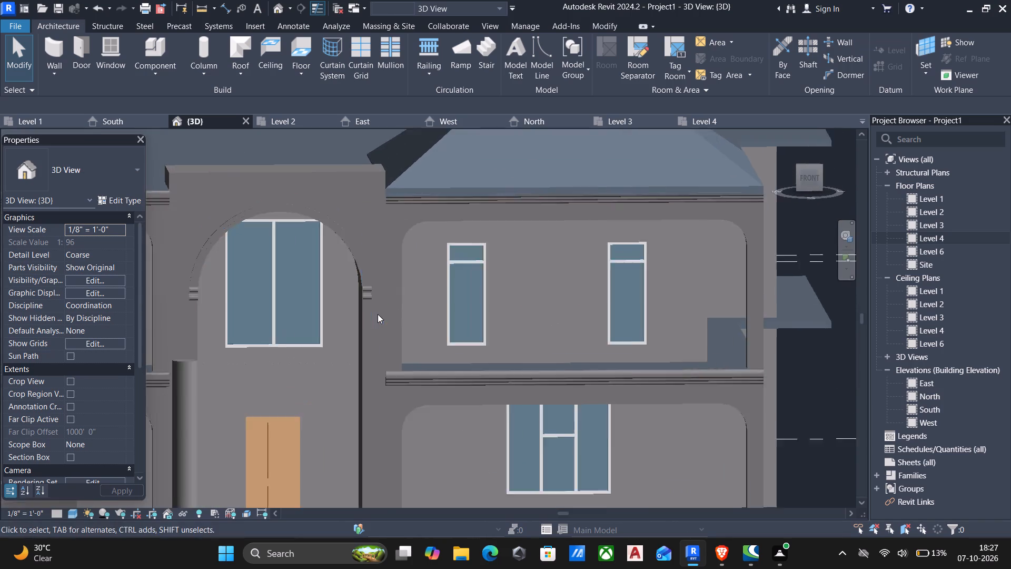
scroll(413, 335, "down", 3)
middle_click_drag(420, 337, 541, 390, "shift")
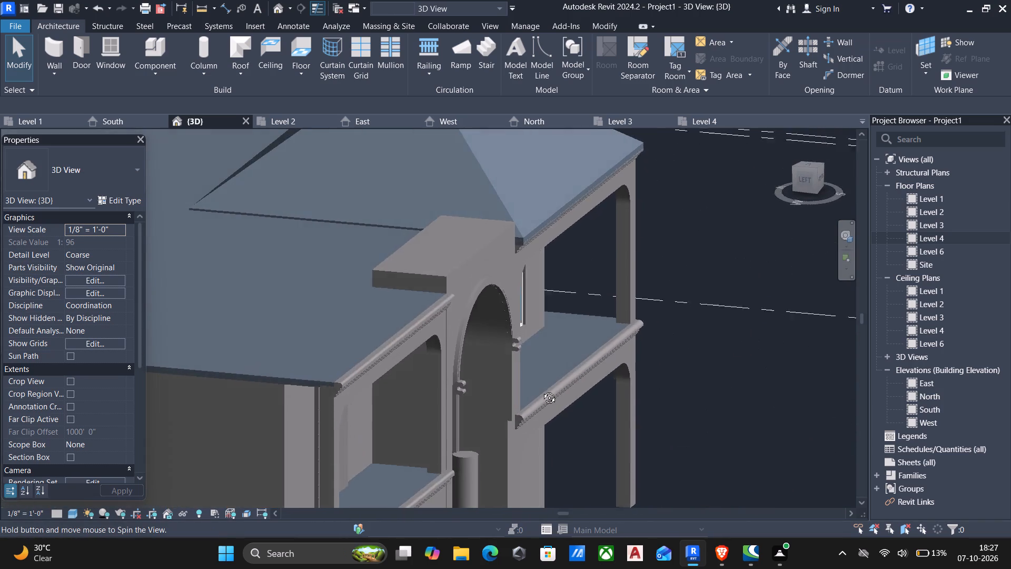
middle_click_drag(541, 390, 468, 360, "shift")
scroll(468, 346, "down", 4)
middle_click_drag(483, 399, 509, 384)
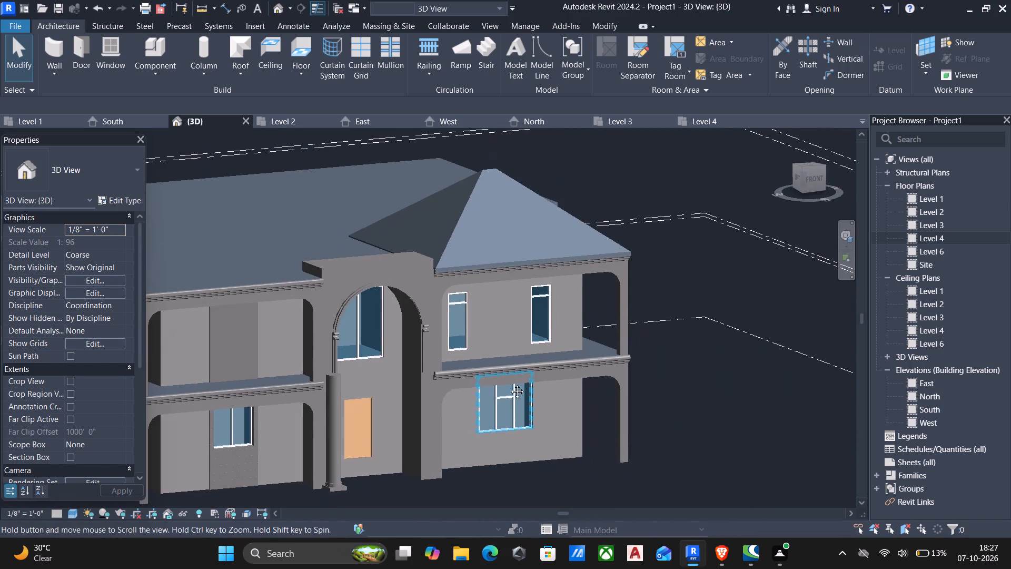
middle_click_drag(509, 384, 518, 377)
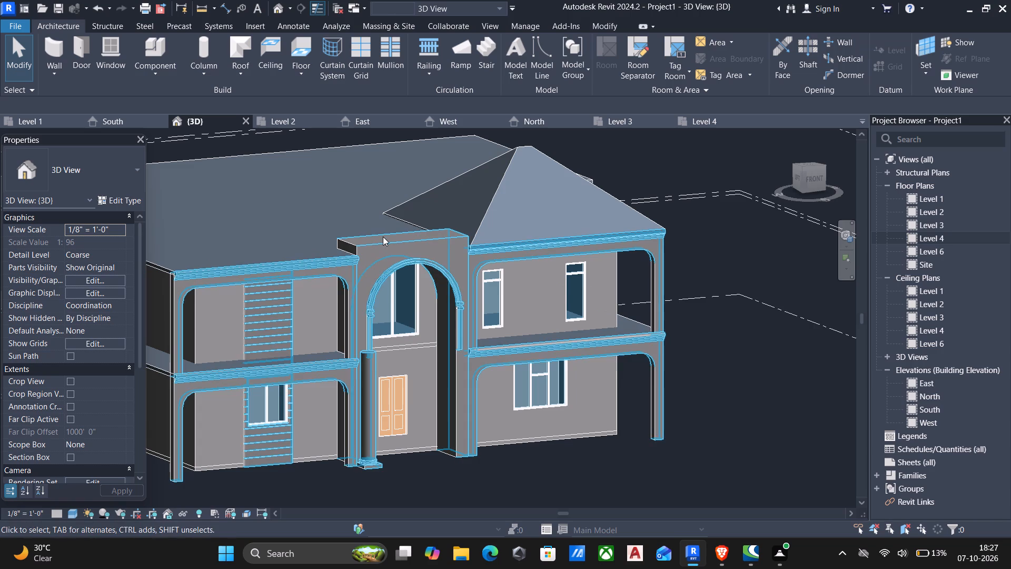
Stretch the top of the arched entrance block upward, well above the Level 4 slab, alongside the pitched roof.
left_click(383, 237)
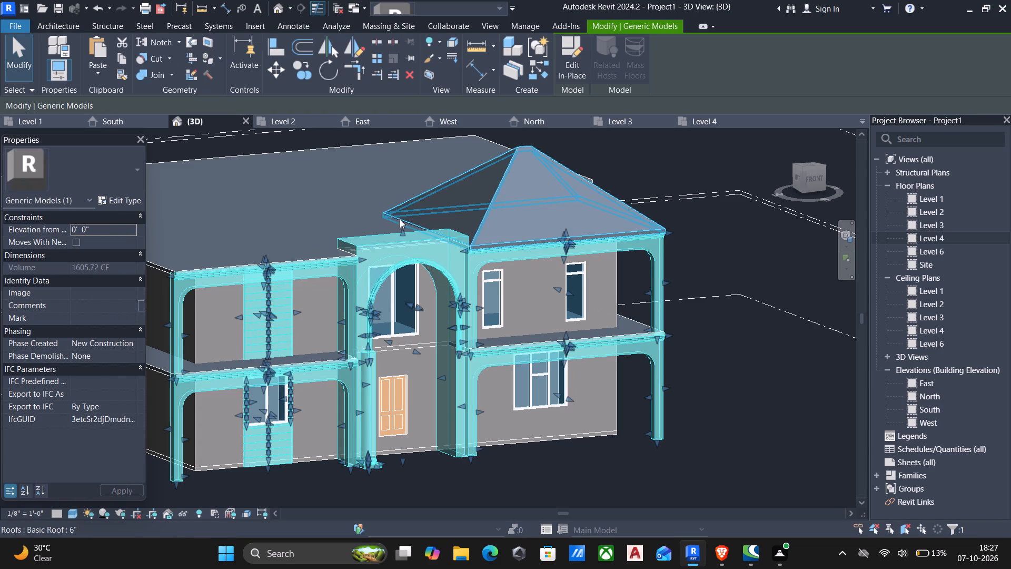
left_click_drag(401, 234, 407, 198)
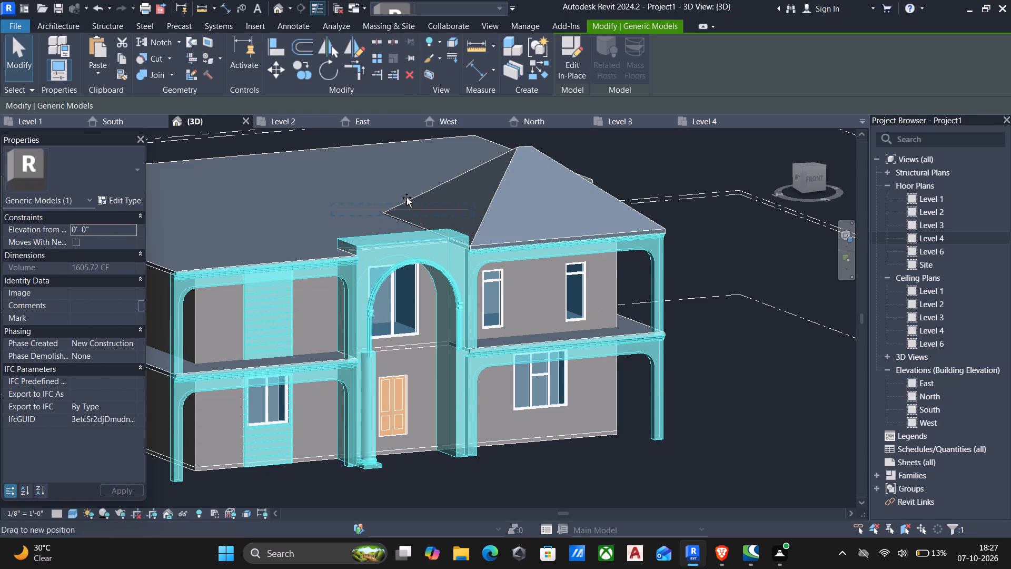
left_click_drag(407, 198, 407, 183)
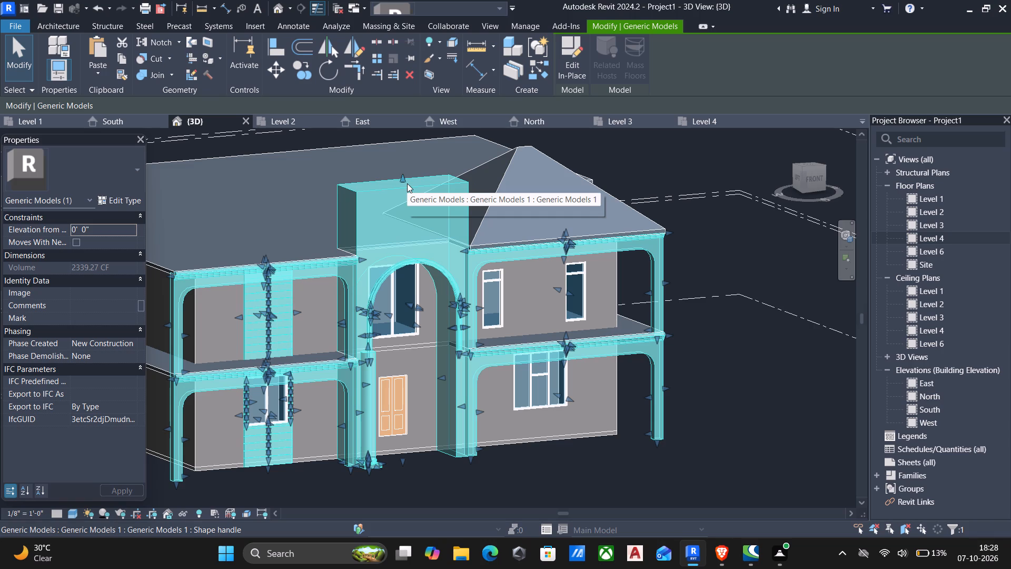
key("Escape")
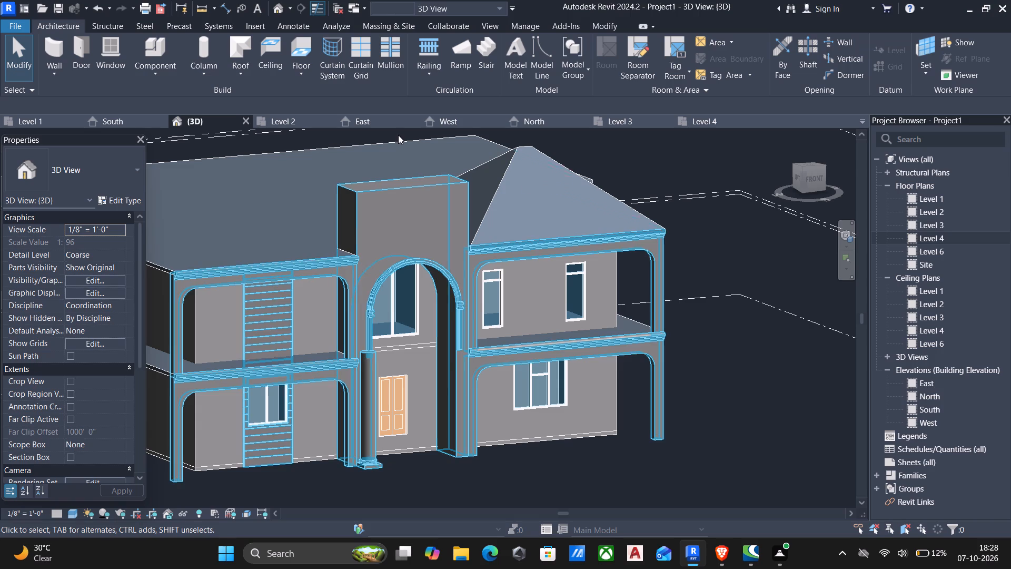
On the Level 4 floor plan, start a wall using the Basic Wall 4.5" wall type.
double_click(930, 239)
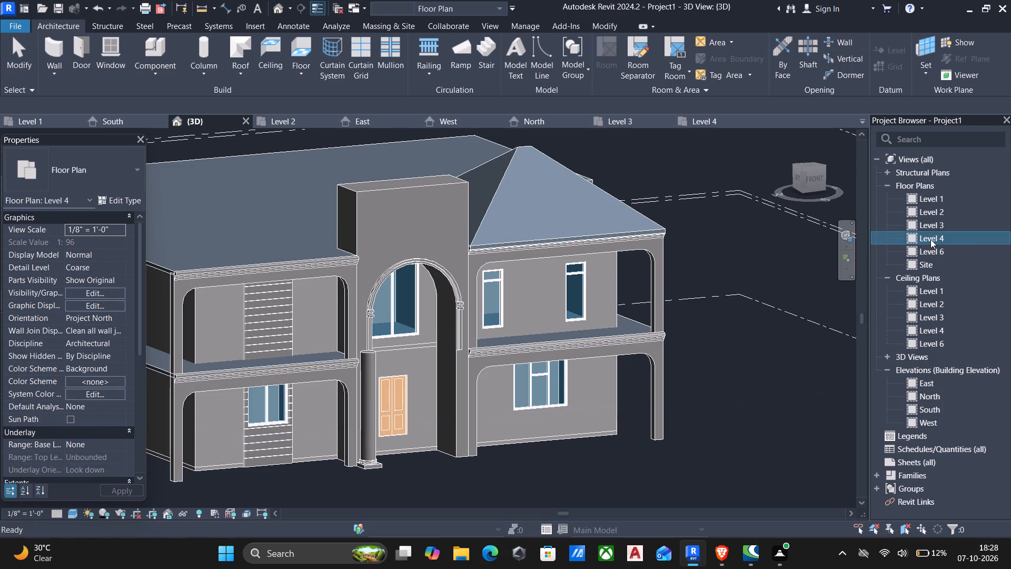
scroll(560, 240, "down", 5)
middle_click_drag(451, 321, 501, 397)
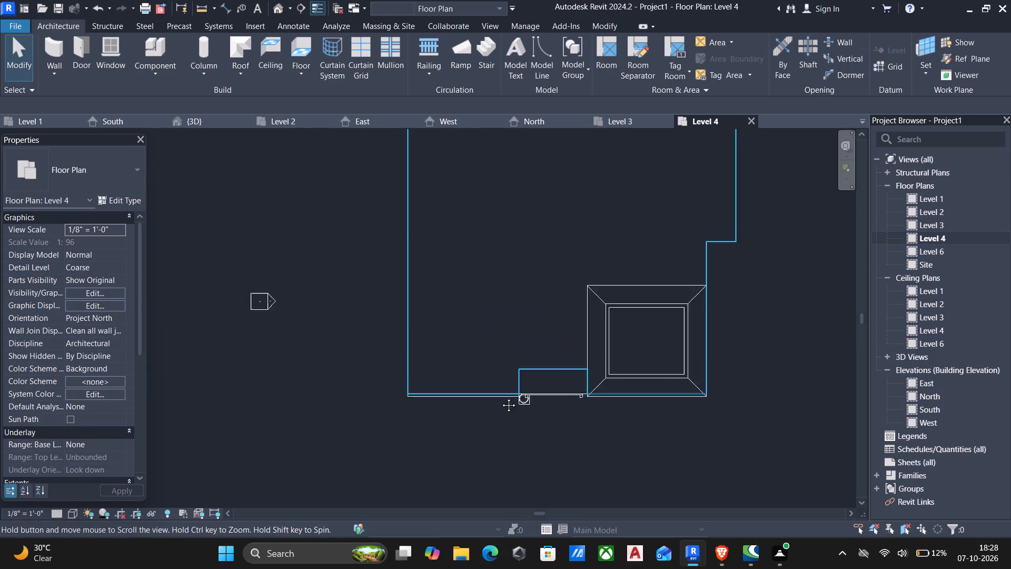
middle_click_drag(501, 397, 510, 409)
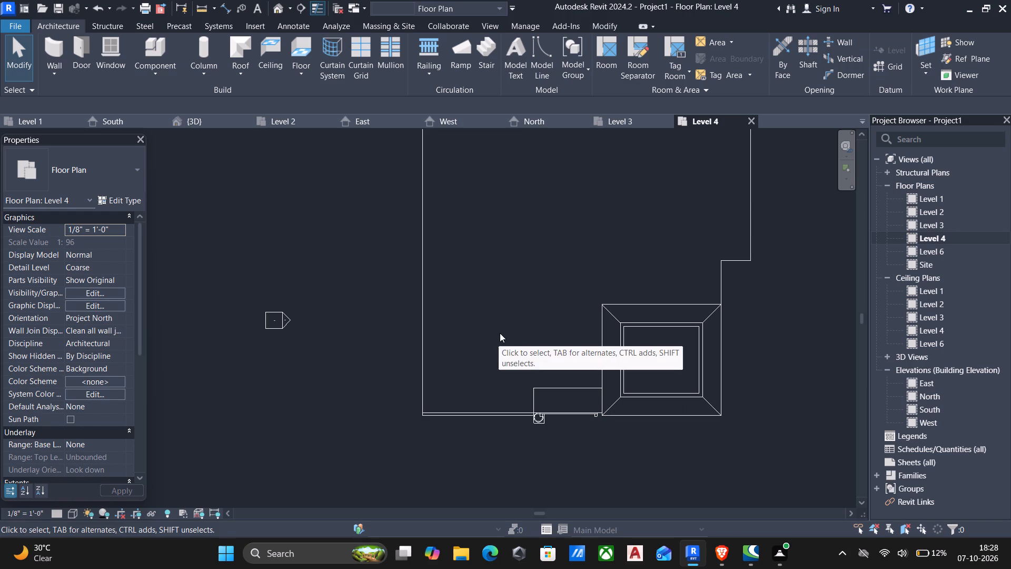
key("w")
key("w")
type("wa")
scroll(539, 424, "up", 9)
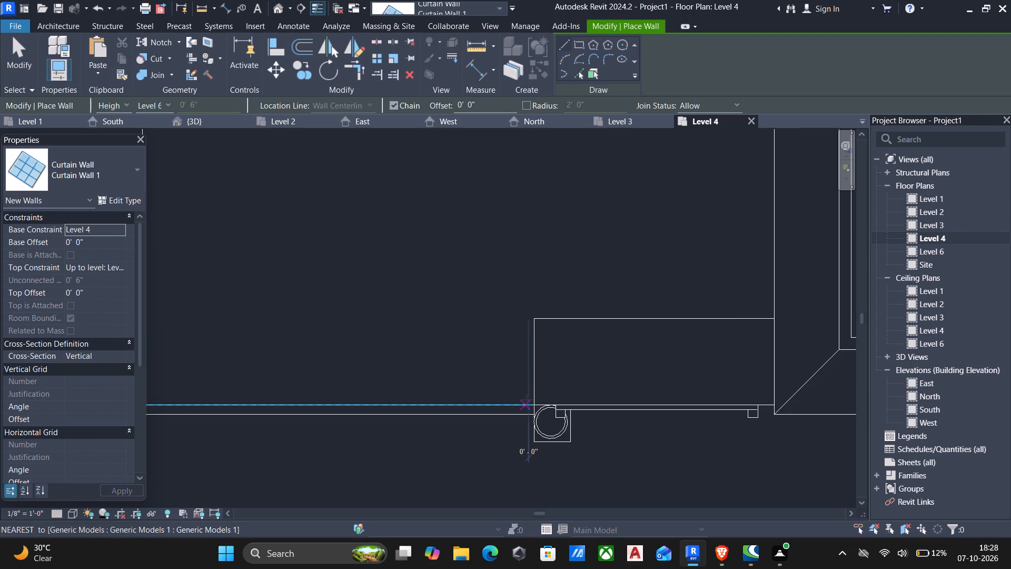
left_click_drag(529, 401, 538, 389)
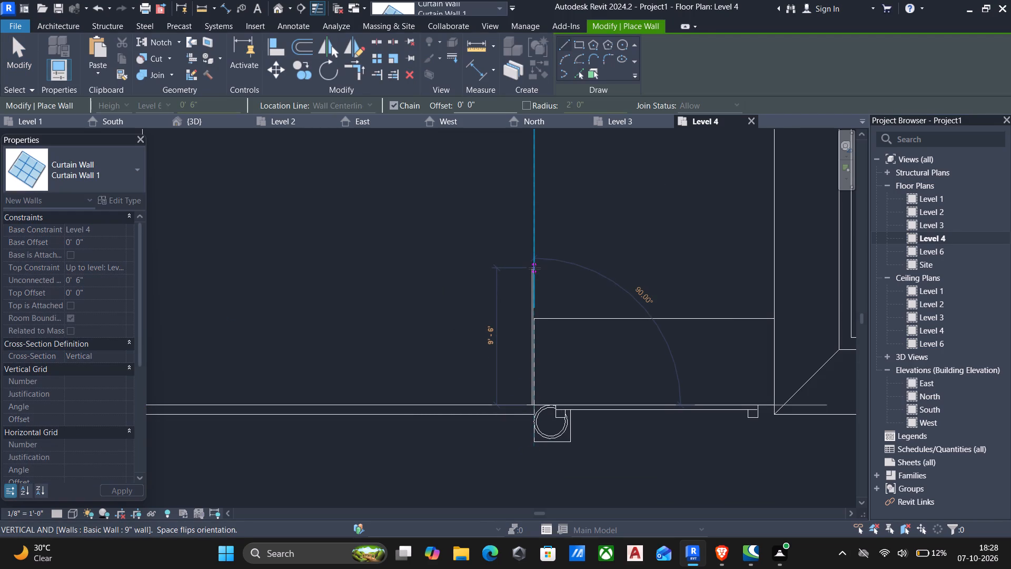
key("Escape")
left_click(137, 175)
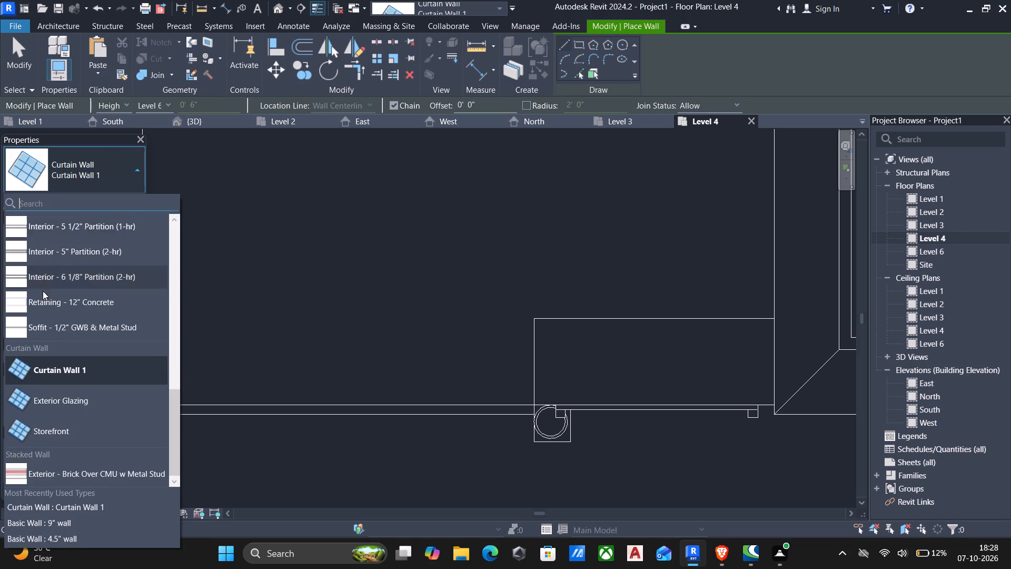
scroll(43, 291, "up", 14)
left_click(52, 242)
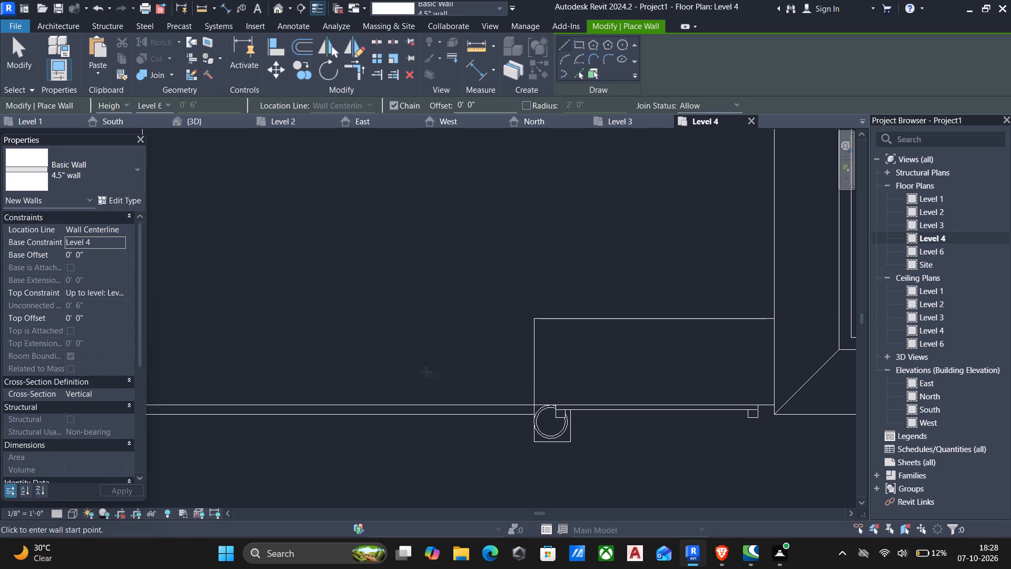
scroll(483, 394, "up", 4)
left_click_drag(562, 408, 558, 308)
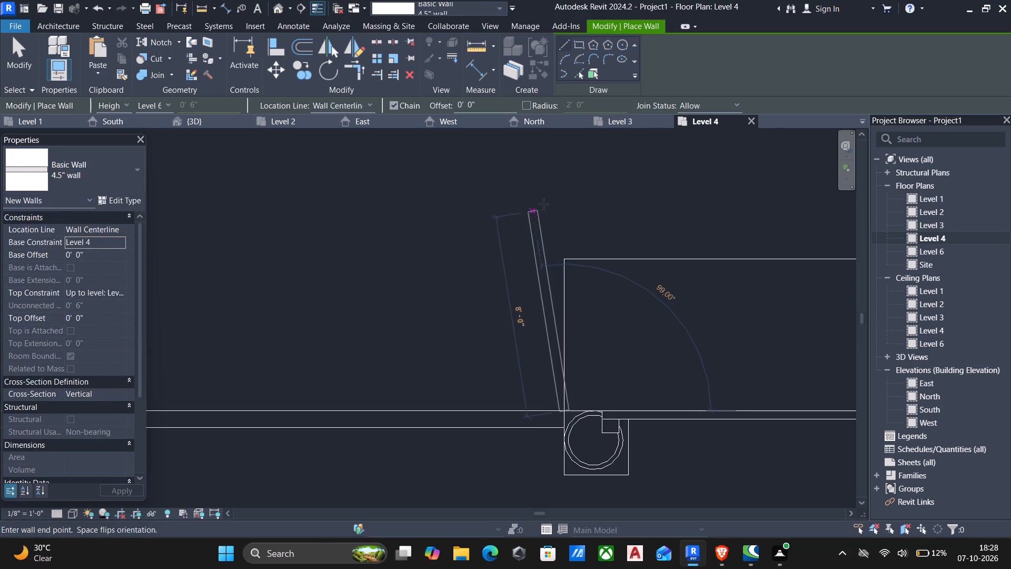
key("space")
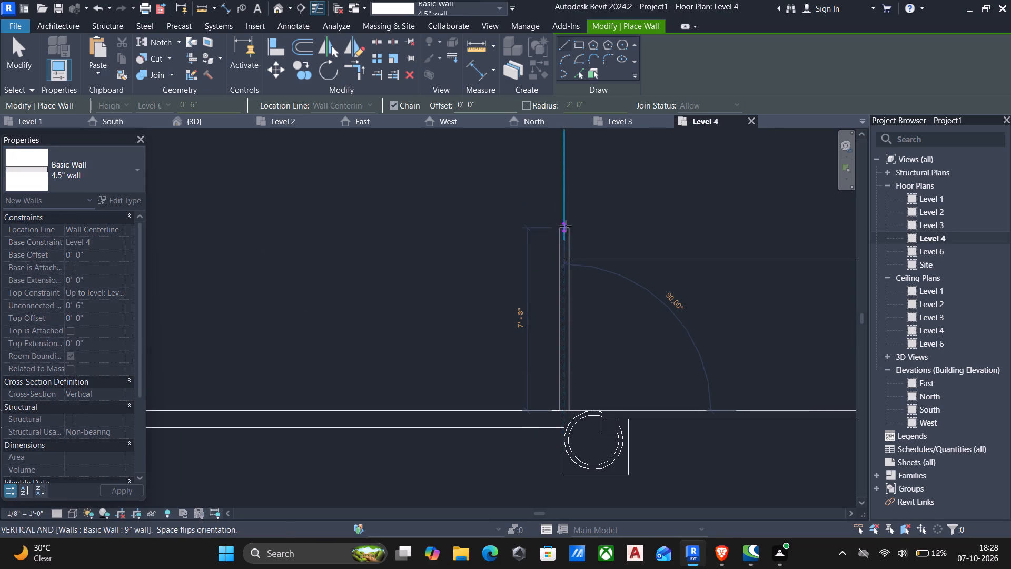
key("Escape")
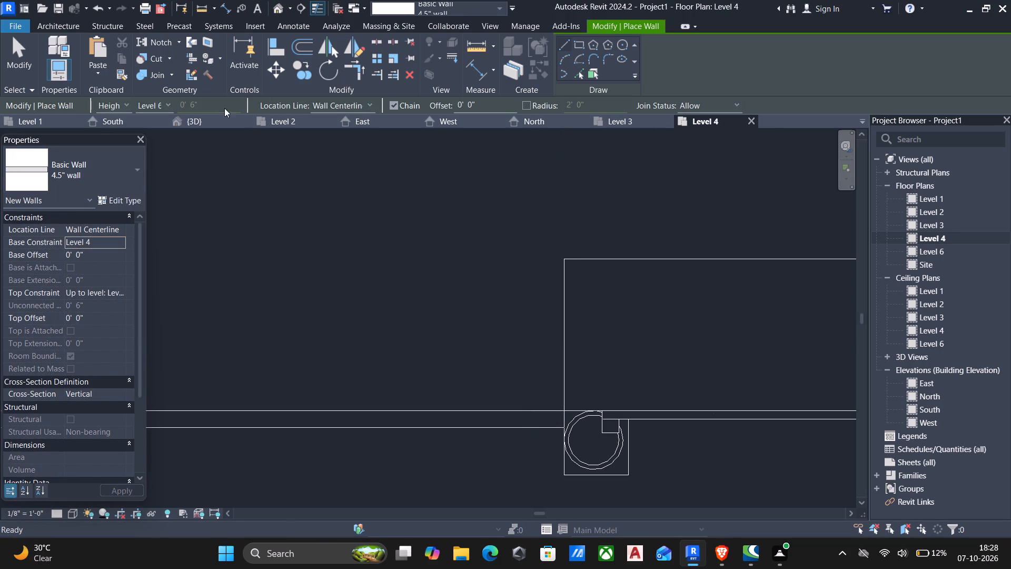
Set the new wall's location line to Finish Face: Exterior.
left_click(340, 107)
left_click(344, 138)
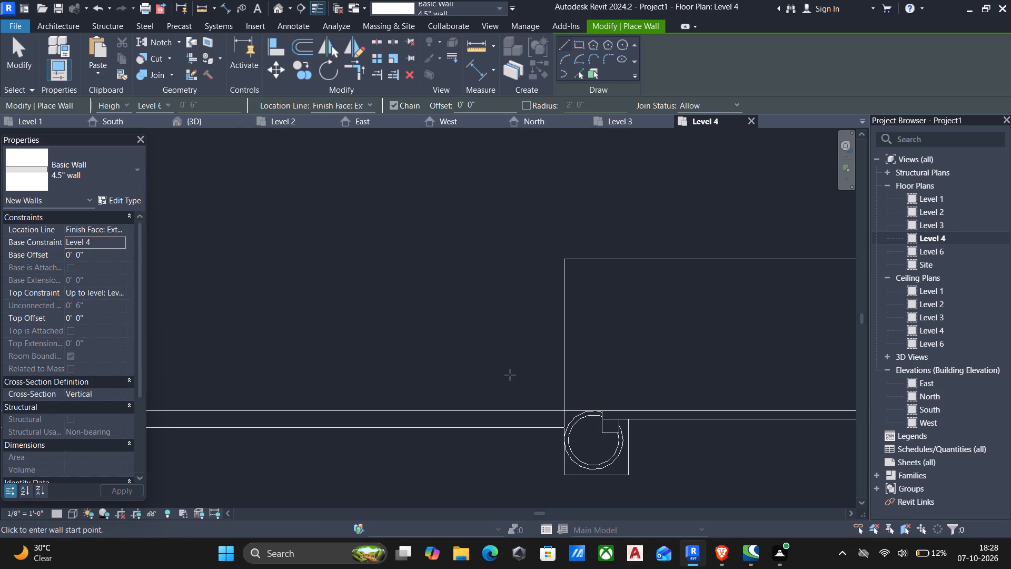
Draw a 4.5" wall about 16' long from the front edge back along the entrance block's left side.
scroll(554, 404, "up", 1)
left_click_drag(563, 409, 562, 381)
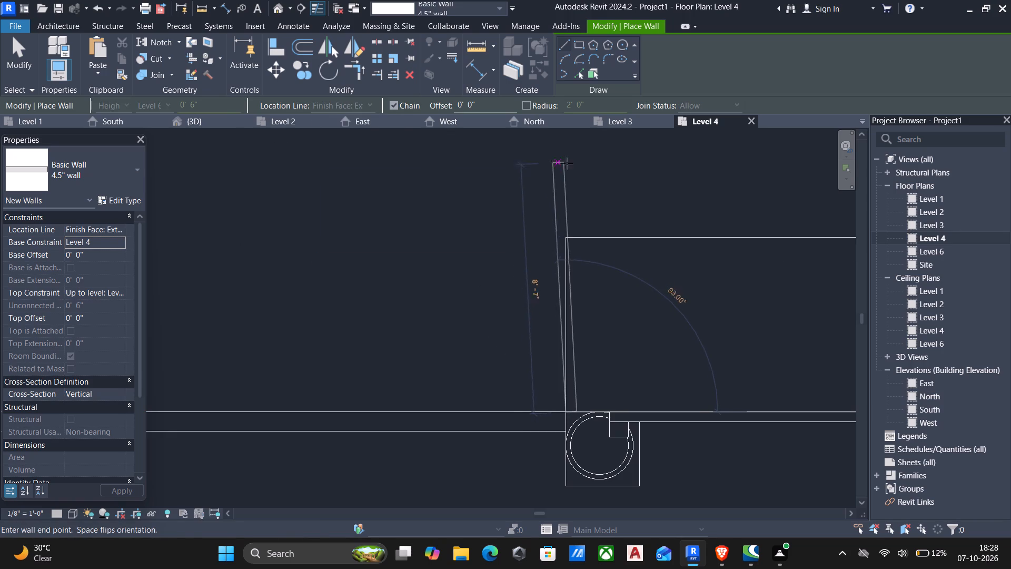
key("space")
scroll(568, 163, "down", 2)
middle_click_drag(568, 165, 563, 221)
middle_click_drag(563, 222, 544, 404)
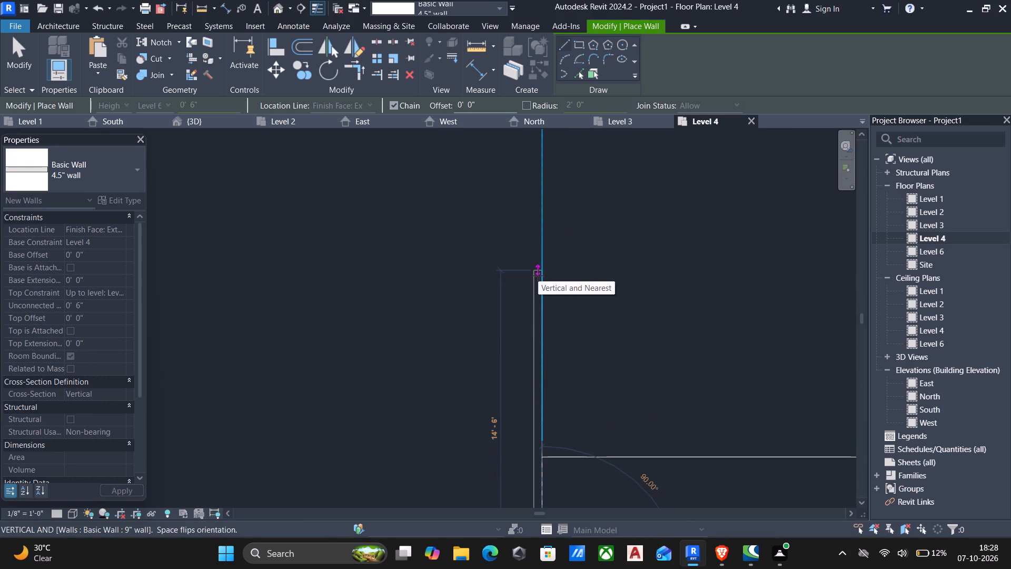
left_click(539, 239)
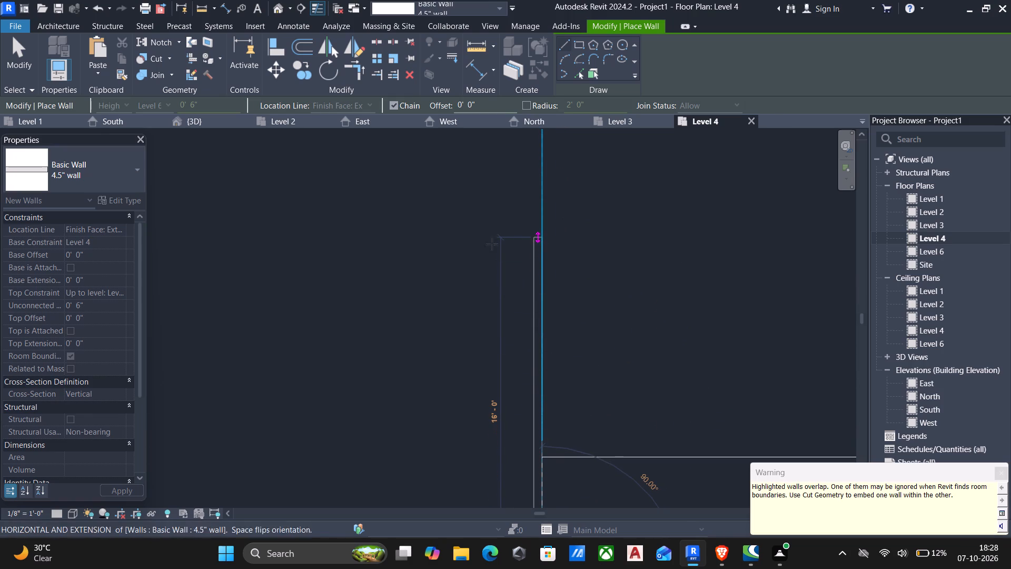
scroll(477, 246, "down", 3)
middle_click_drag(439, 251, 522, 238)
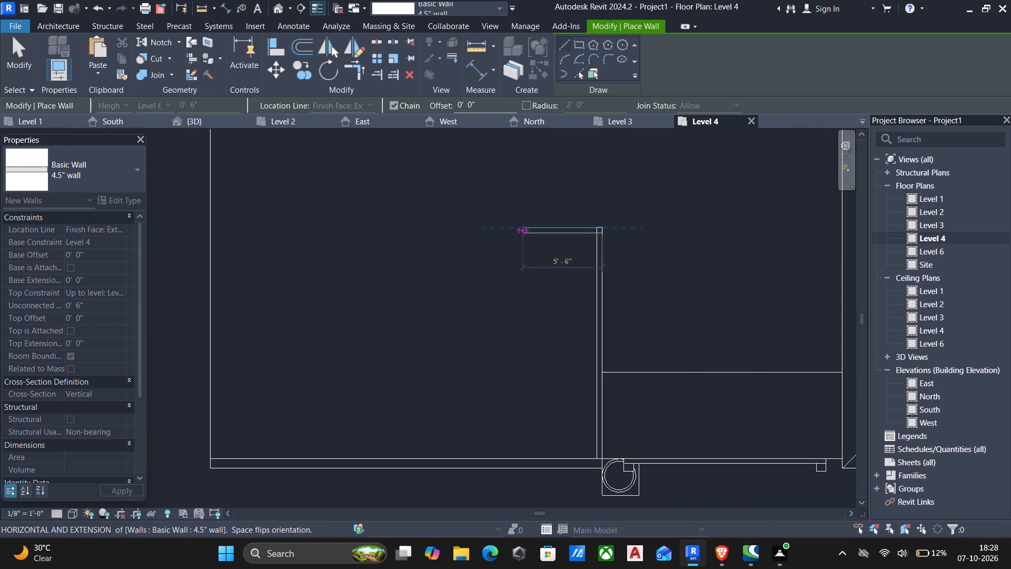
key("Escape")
Delete the two overlapping walls along the entrance block's left side.
left_click_drag(631, 296, 560, 292)
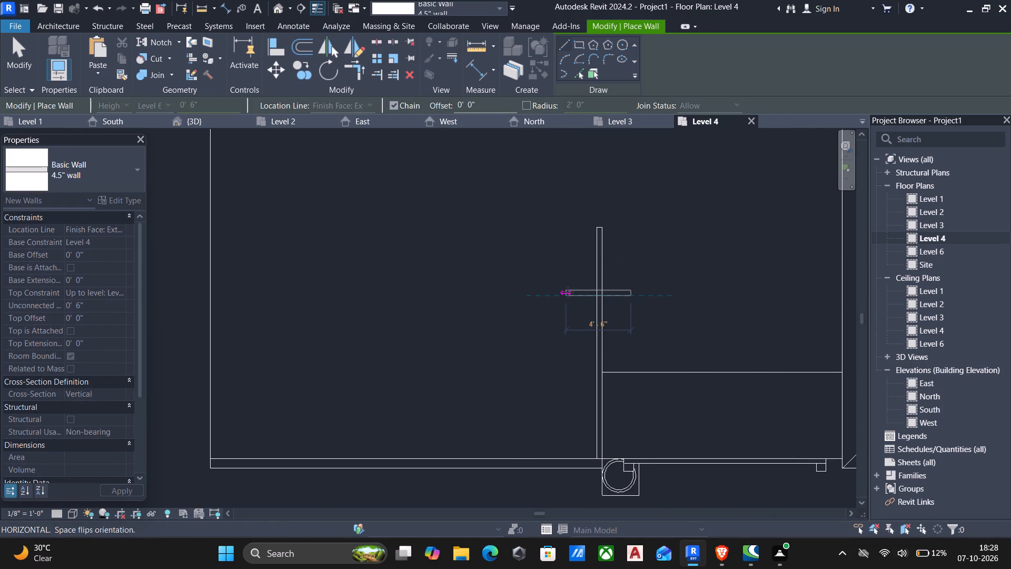
key("Escape")
key("Escape")
left_click_drag(614, 310, 555, 309)
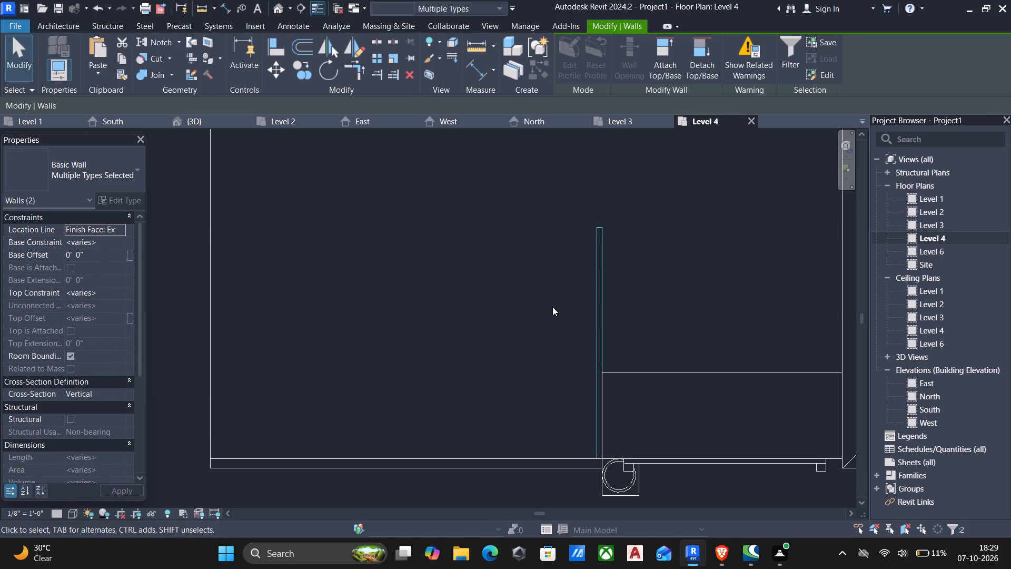
key("Delete")
Draw a 4.5" wall about 27'-6" long from the front edge straight back along the entrance block's left side.
type("wa")
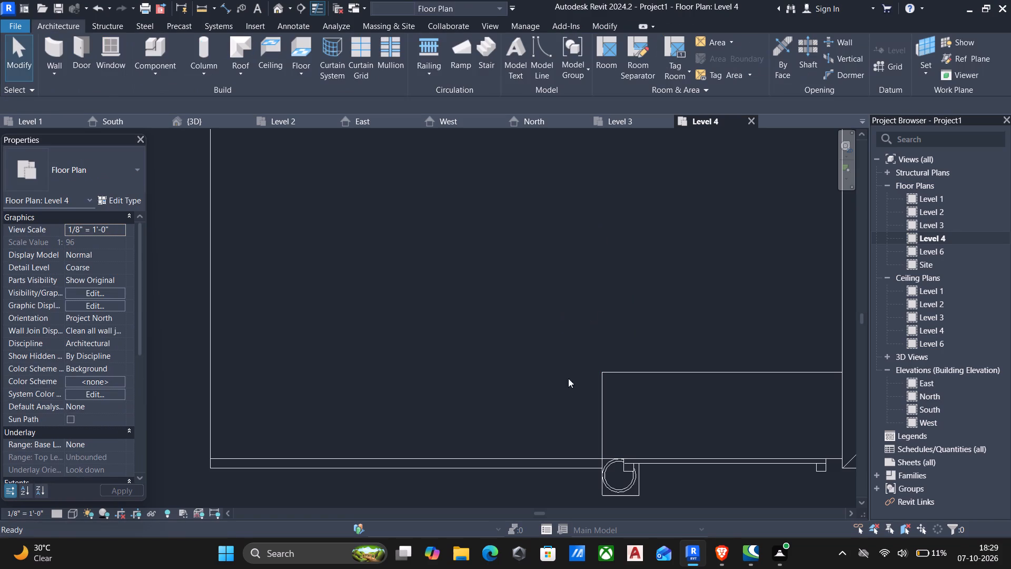
scroll(598, 459, "up", 4)
left_click_drag(594, 457, 598, 446)
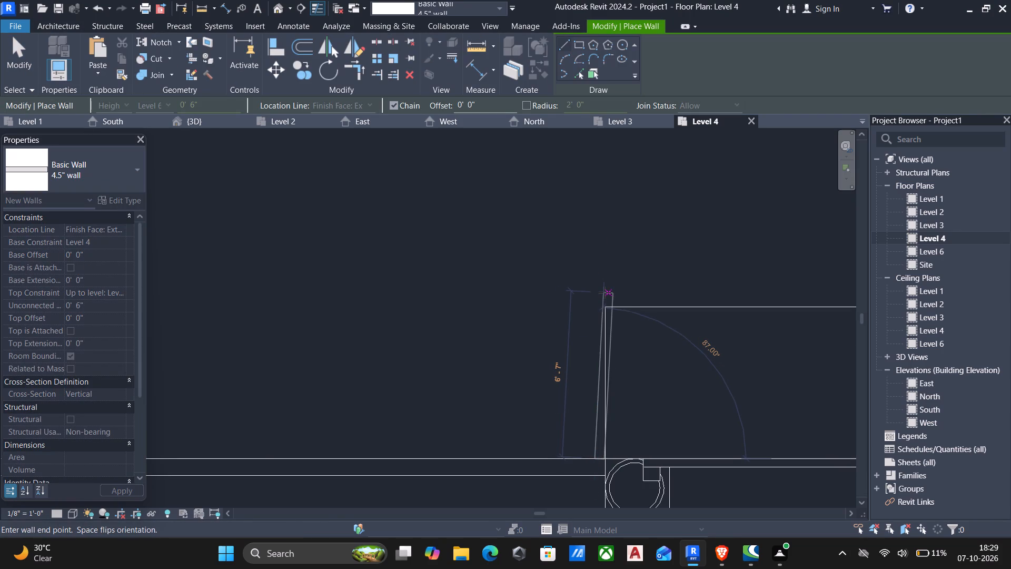
scroll(585, 243, "up", 1)
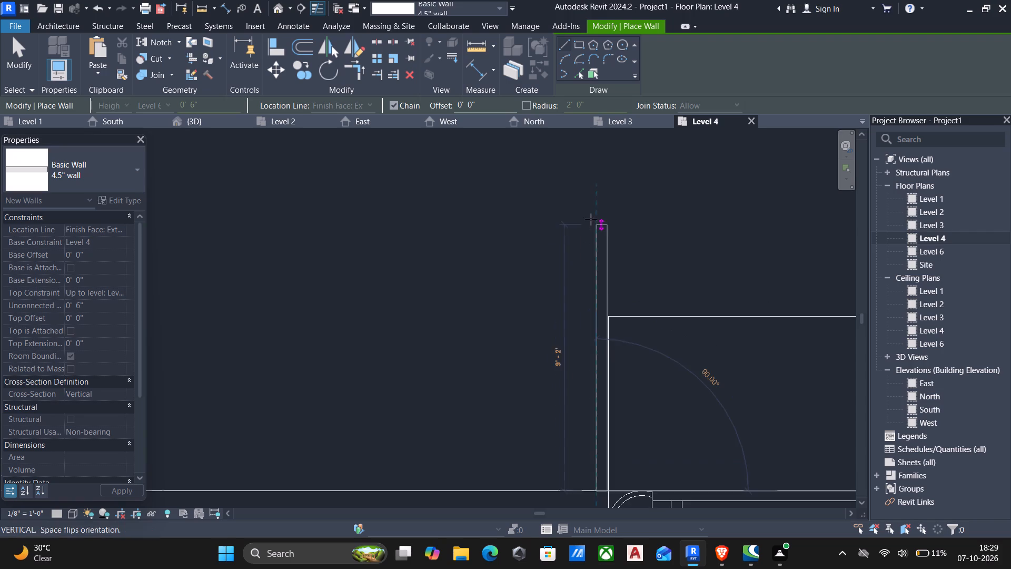
scroll(593, 214, "down", 3)
middle_click_drag(593, 219, 588, 464)
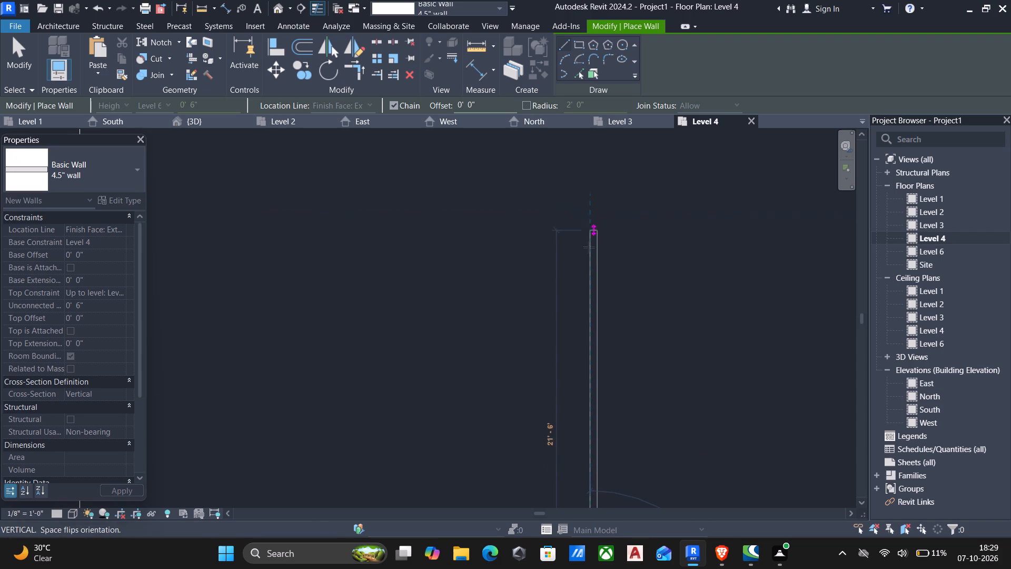
scroll(586, 269, "down", 9)
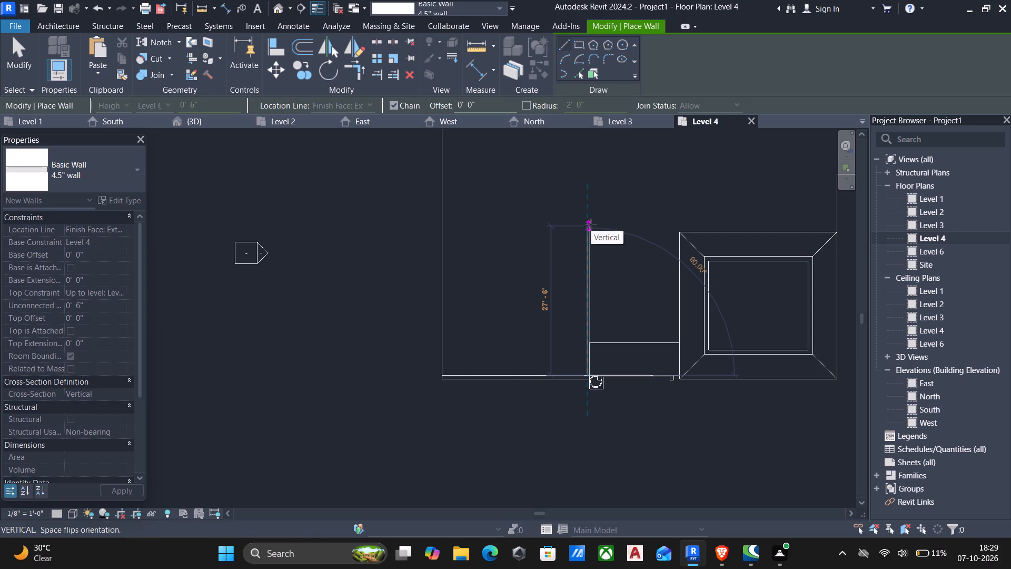
left_click(591, 225)
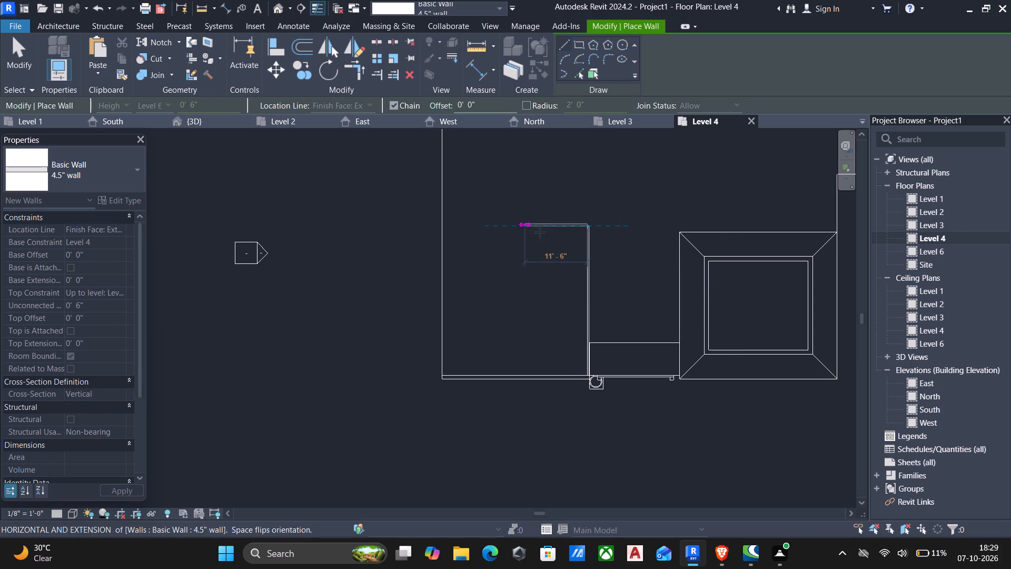
Continue the chained wall with an 8' run to the left, a 4'-6" jog back and another run toward the slab's left edge.
left_click(545, 227)
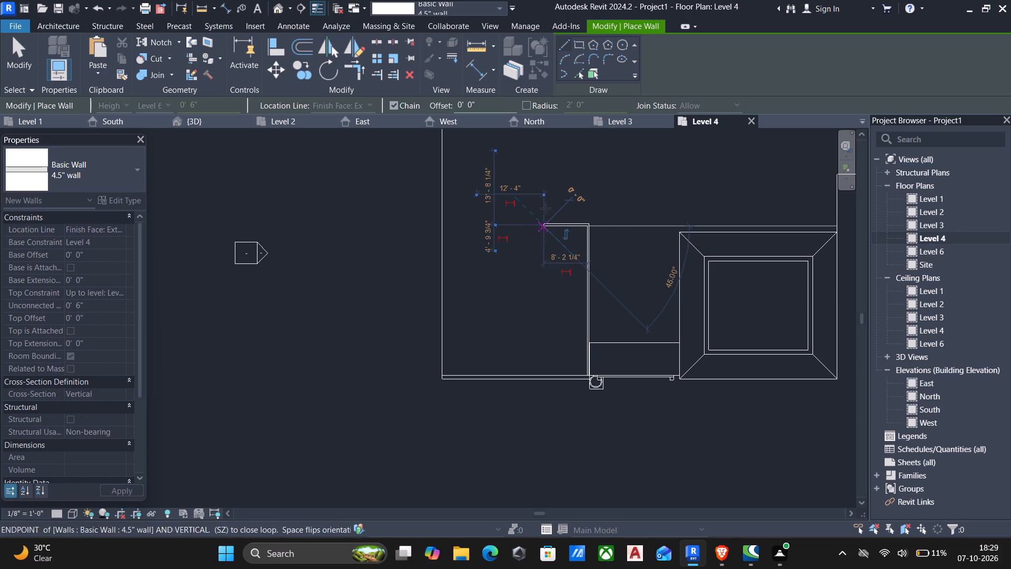
left_click(546, 202)
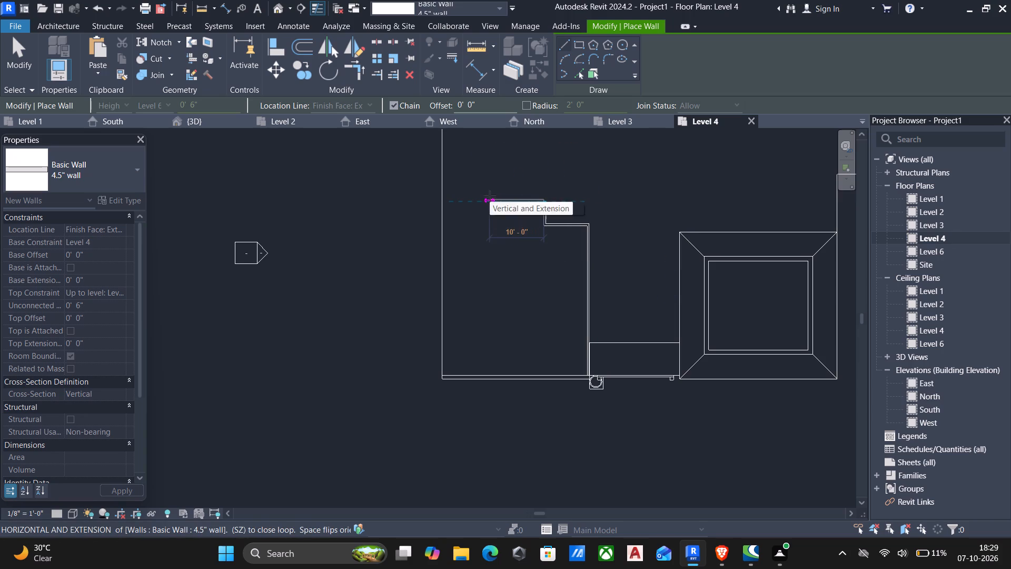
left_click(465, 199)
Continue the wall back along the slab's left side, across to the hip roof's left-edge line, and forward about 37' to the roof corner.
scroll(500, 165, "down", 2)
middle_click_drag(498, 189, 496, 279)
left_click_drag(494, 222, 495, 272)
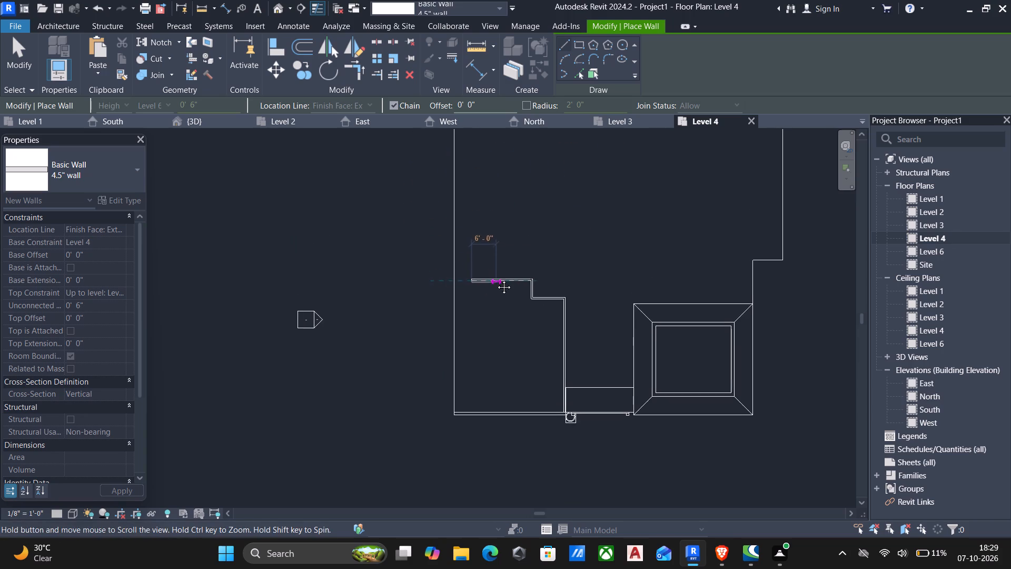
middle_click_drag(496, 279, 496, 280)
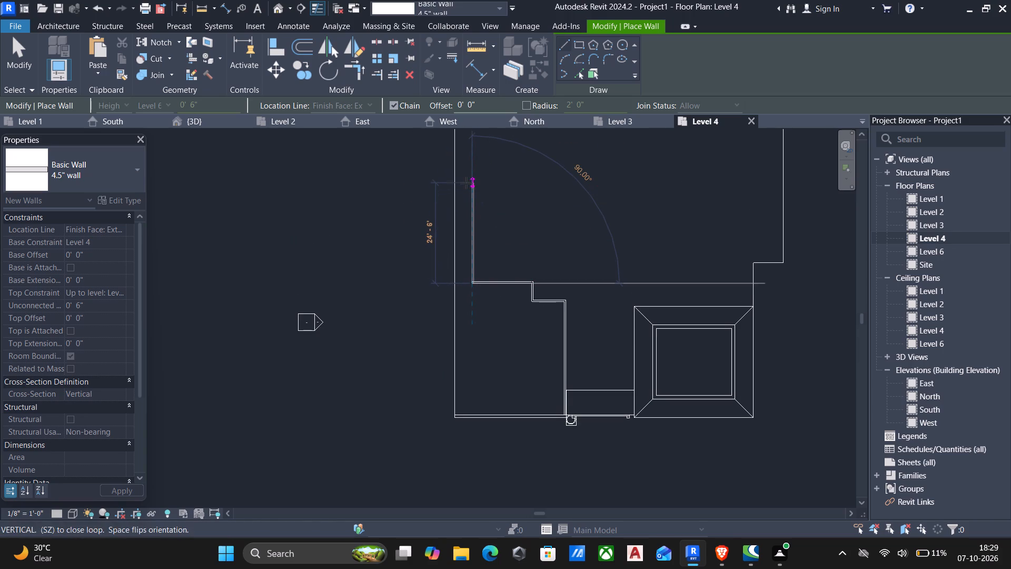
left_click(472, 155)
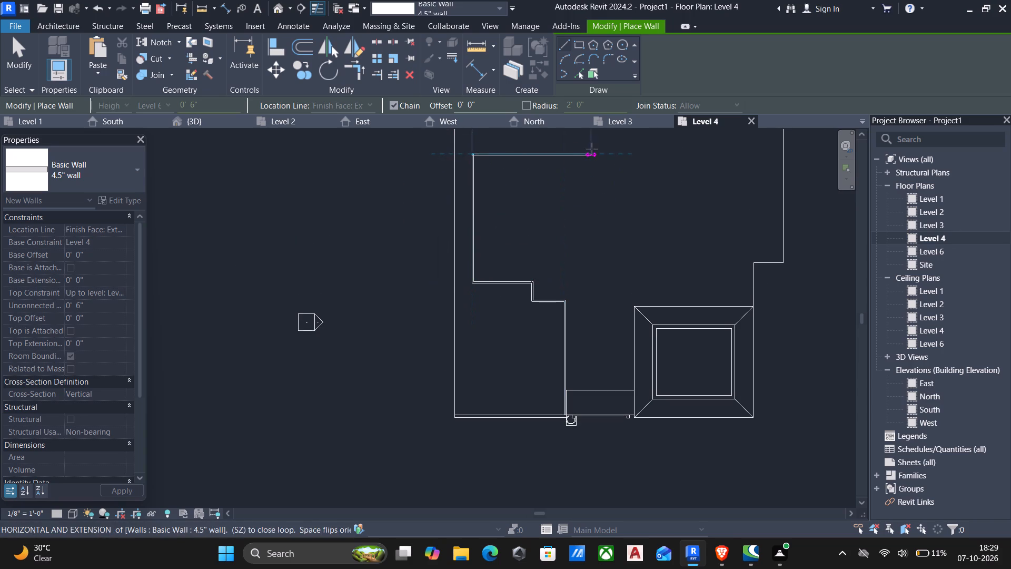
left_click(640, 149)
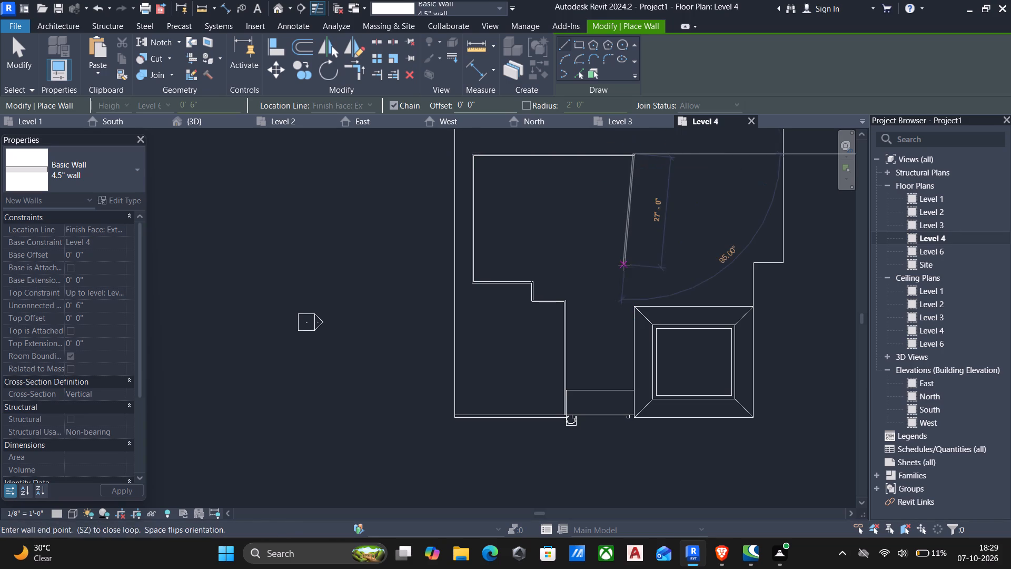
left_click(633, 301)
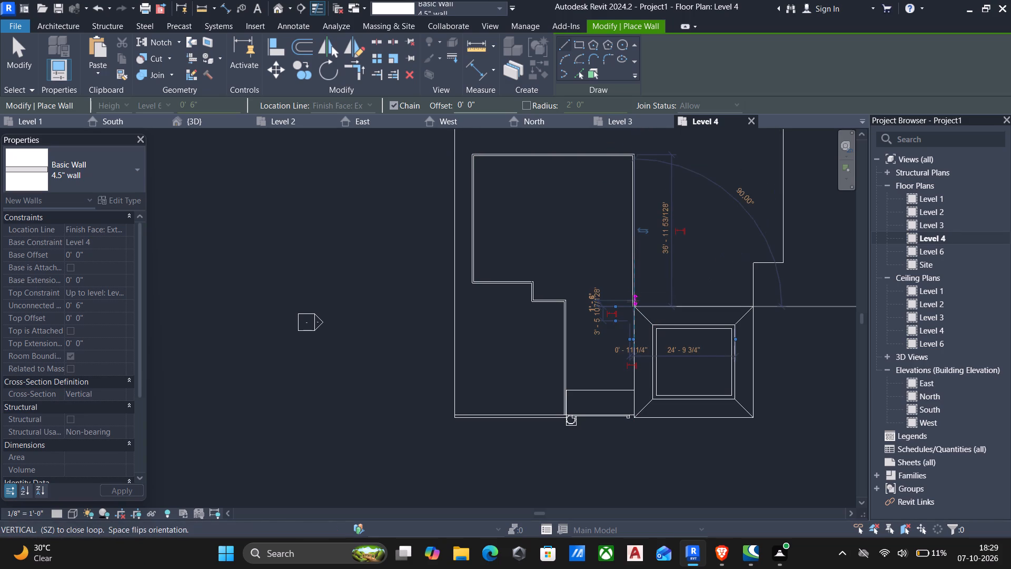
key("Escape")
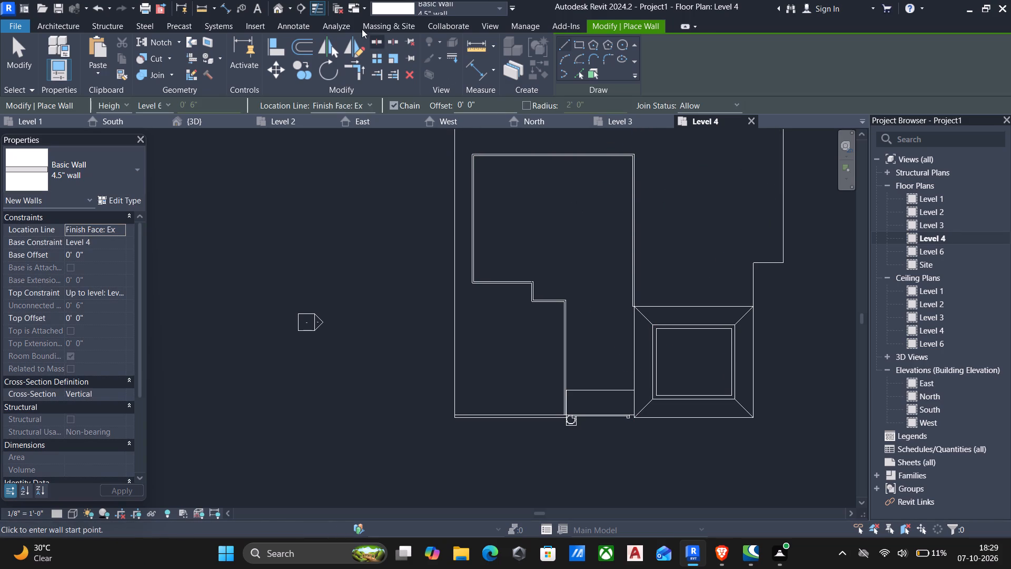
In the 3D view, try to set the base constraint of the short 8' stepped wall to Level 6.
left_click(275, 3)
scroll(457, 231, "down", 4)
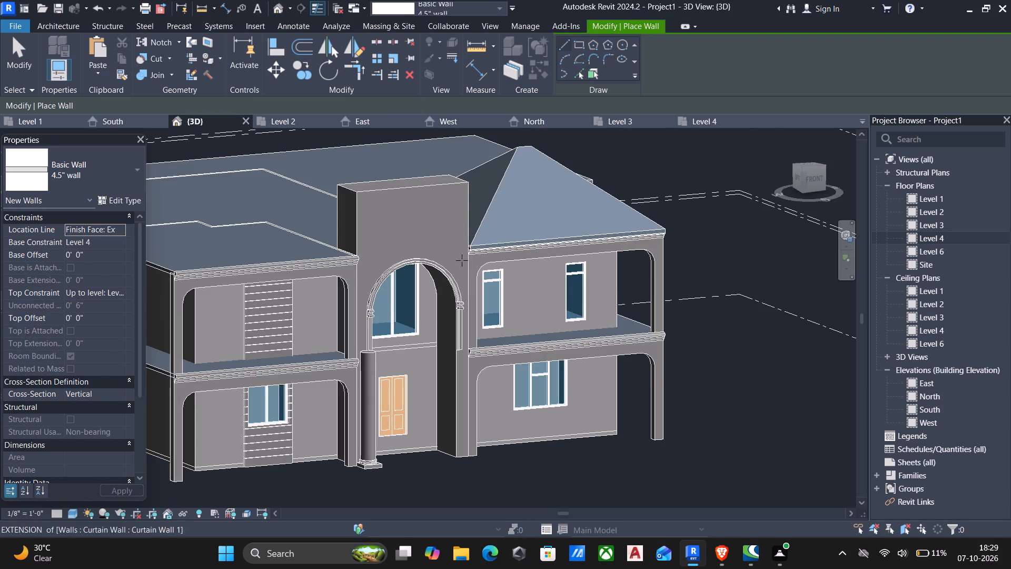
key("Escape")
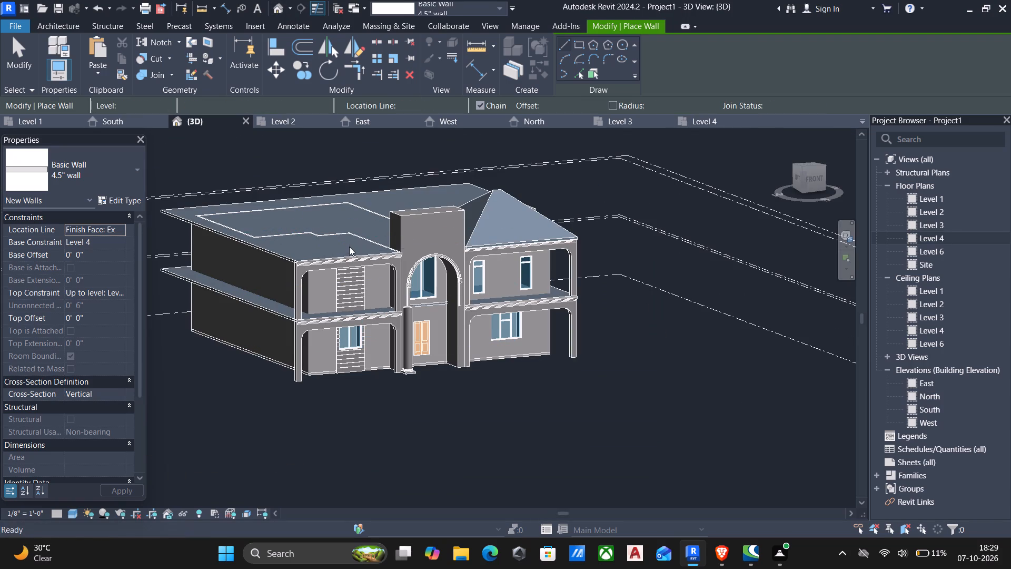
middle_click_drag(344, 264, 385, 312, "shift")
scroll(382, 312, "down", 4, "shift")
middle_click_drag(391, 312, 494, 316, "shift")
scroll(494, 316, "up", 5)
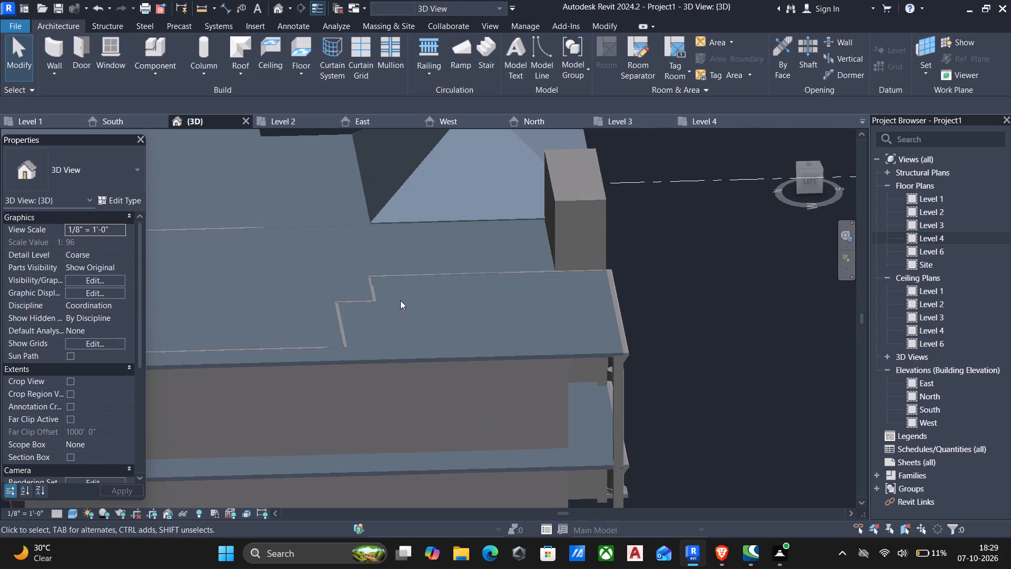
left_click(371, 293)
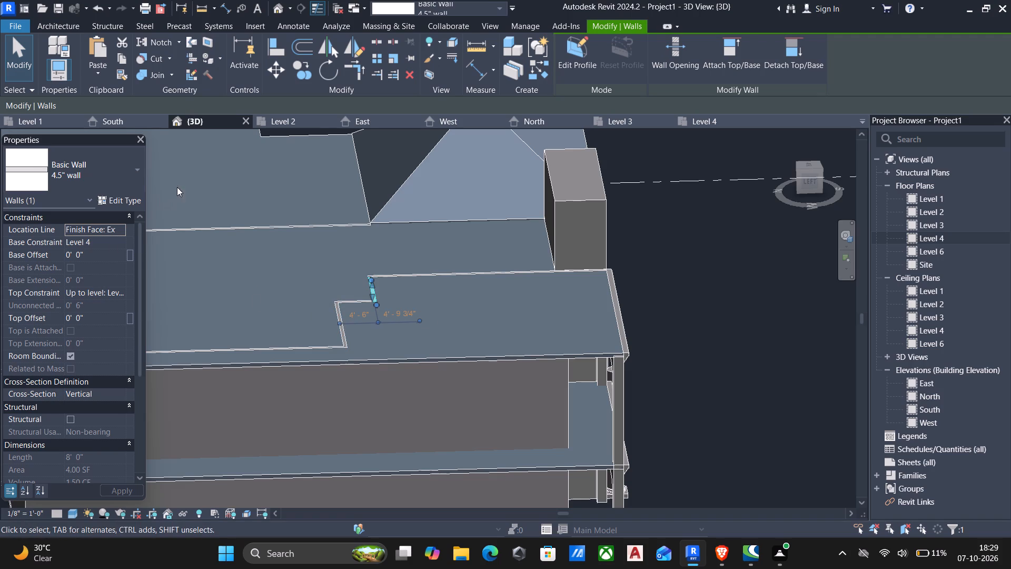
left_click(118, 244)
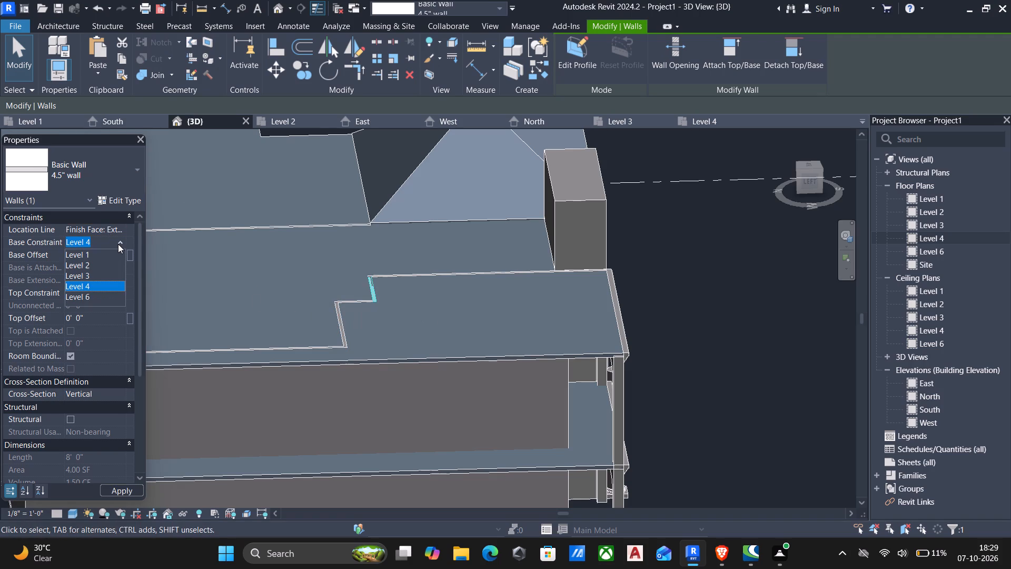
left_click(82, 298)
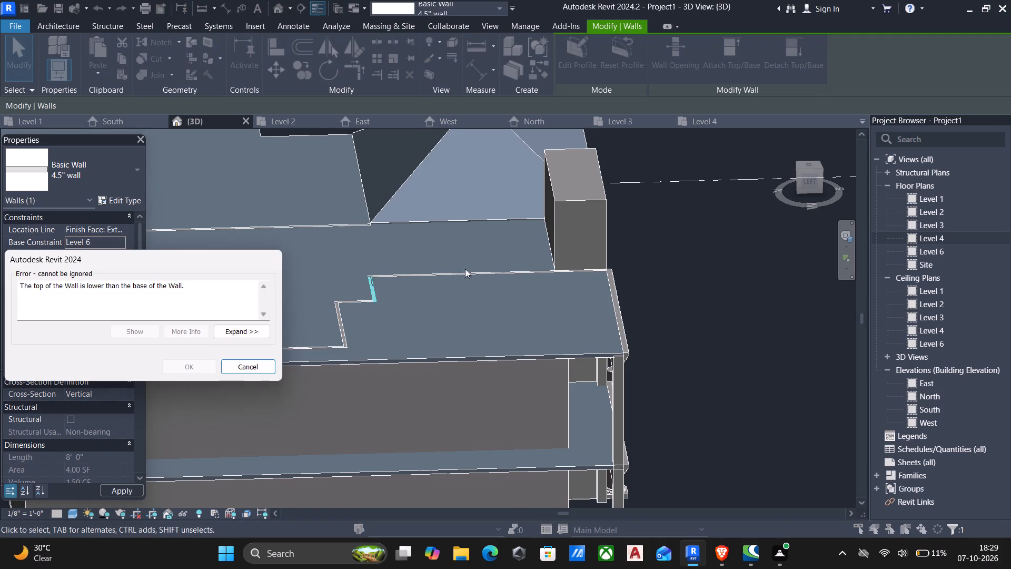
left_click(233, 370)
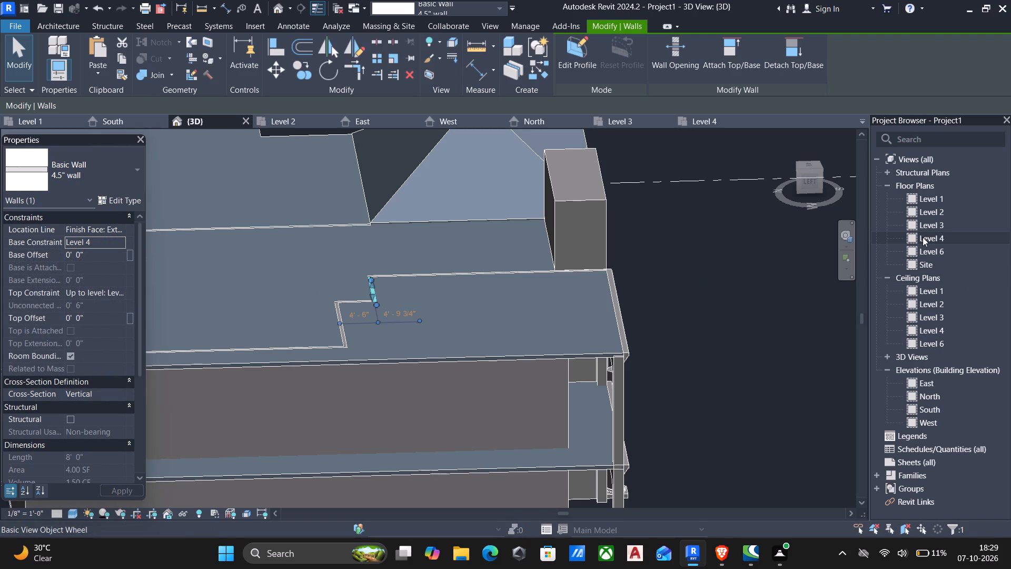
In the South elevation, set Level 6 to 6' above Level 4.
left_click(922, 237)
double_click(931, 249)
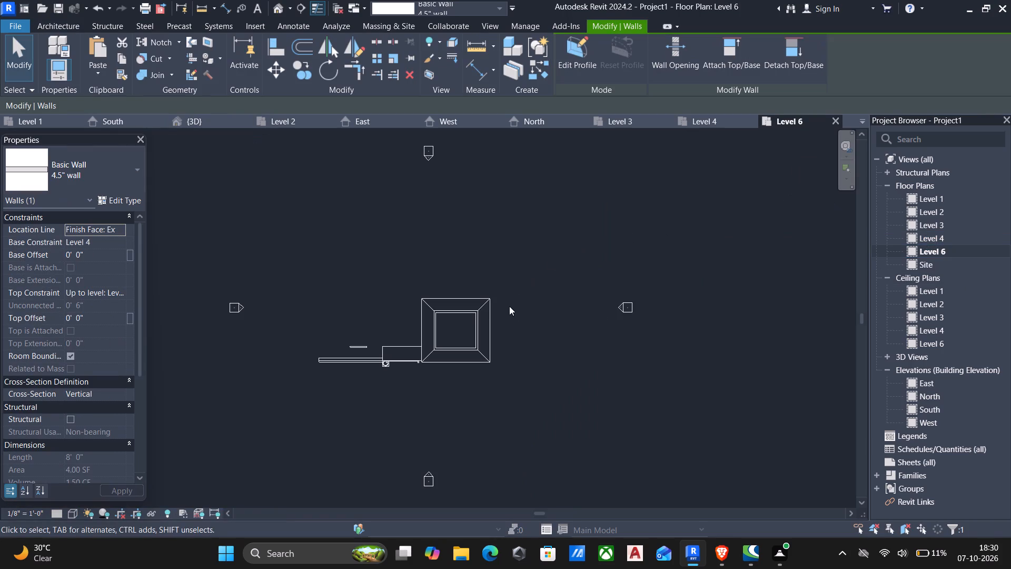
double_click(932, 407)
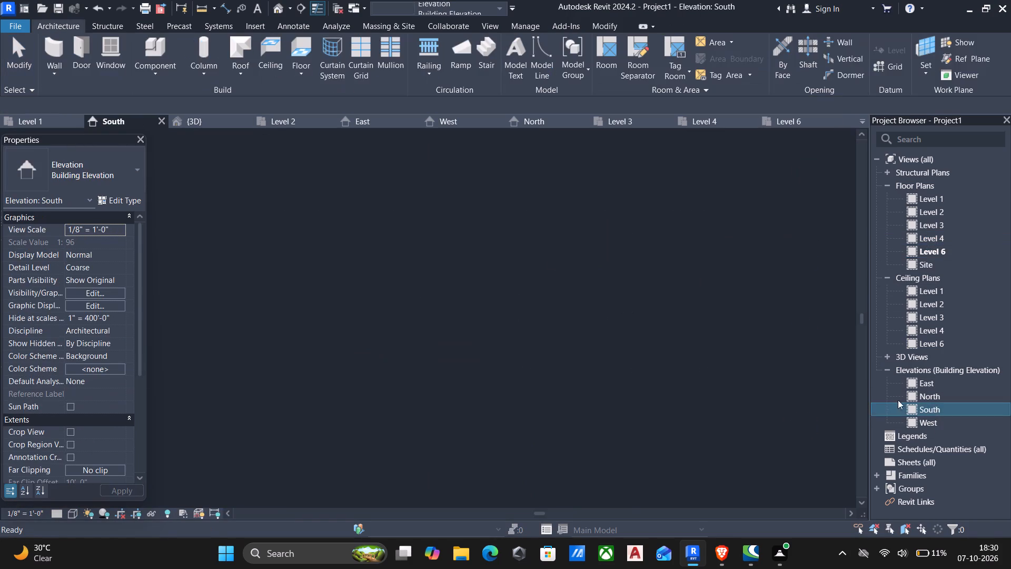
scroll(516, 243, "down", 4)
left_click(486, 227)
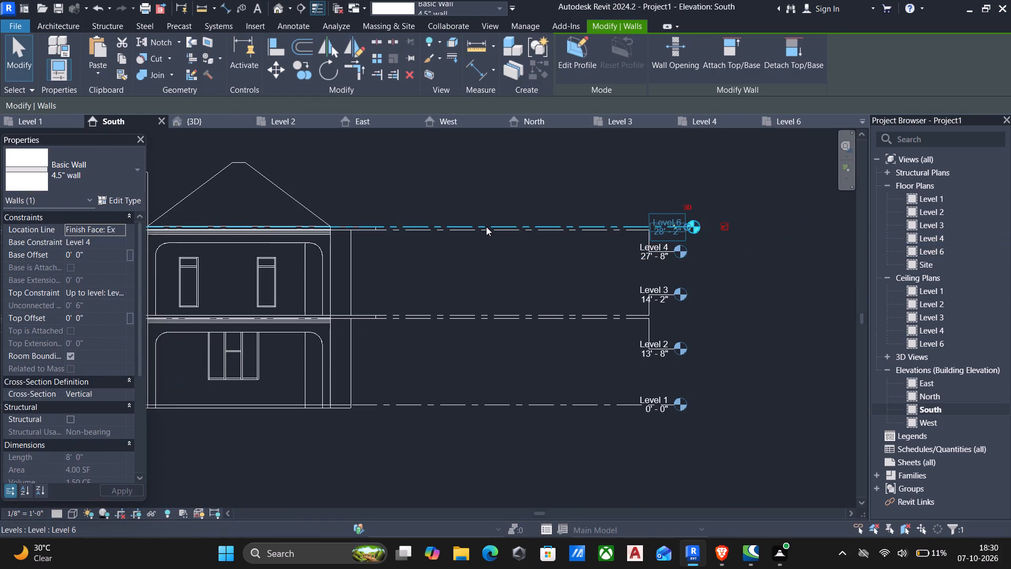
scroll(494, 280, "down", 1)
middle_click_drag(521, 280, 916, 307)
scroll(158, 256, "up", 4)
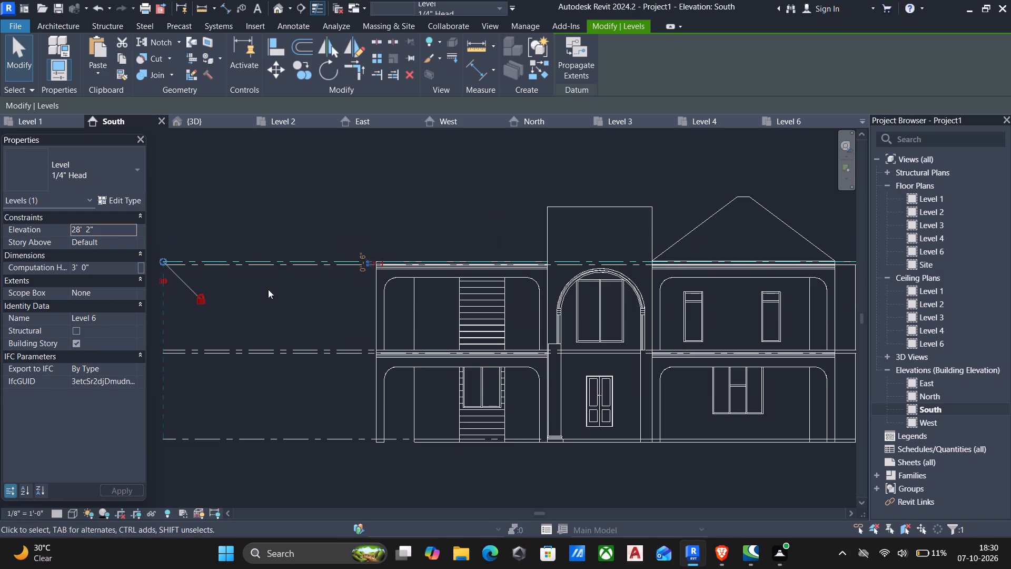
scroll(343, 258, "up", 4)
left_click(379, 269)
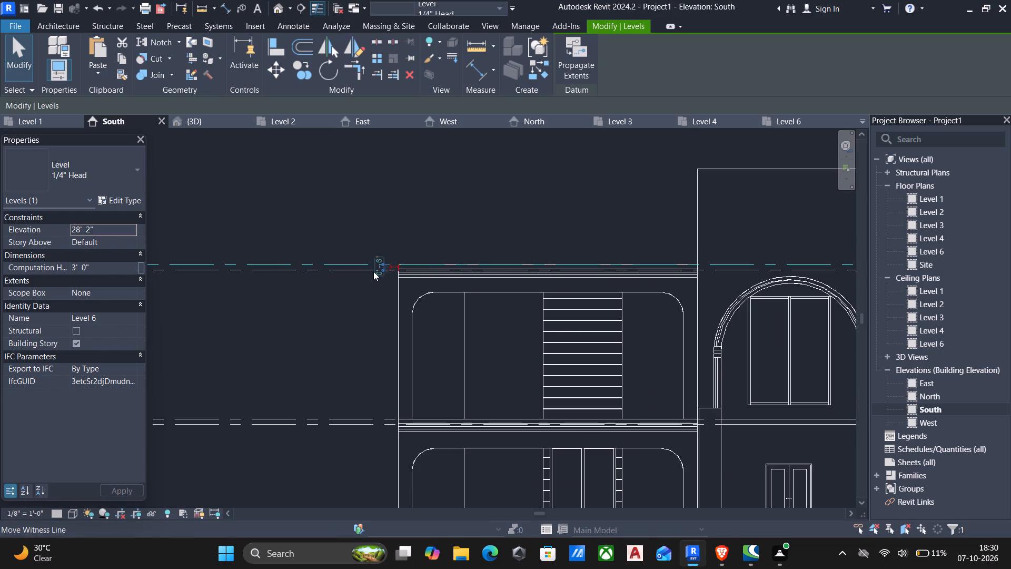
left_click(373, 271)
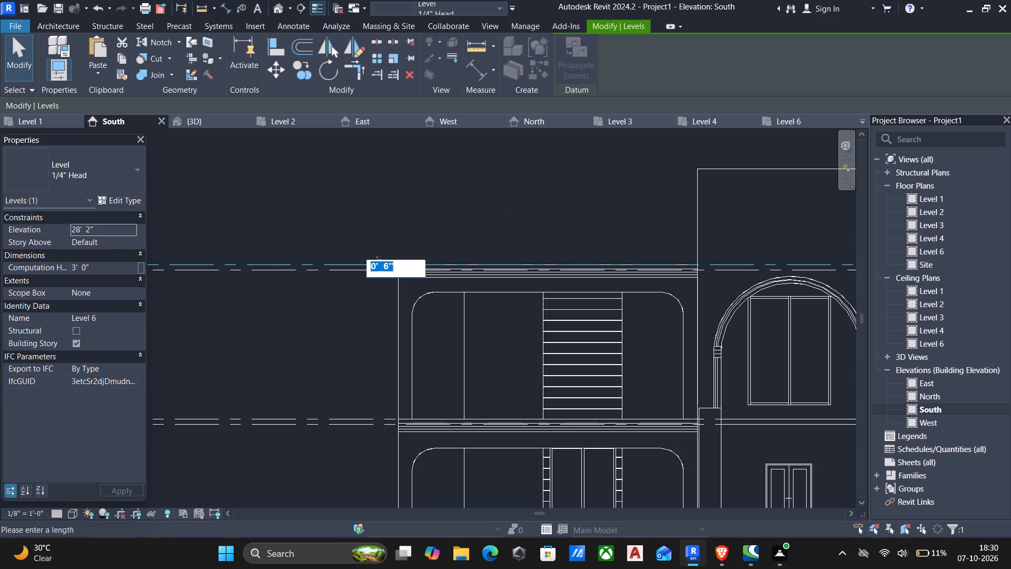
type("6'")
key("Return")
Examine the height of the Level 4 walls against the entrance block and hip roof in the 3D view.
left_click(283, 9)
scroll(326, 148, "down", 5)
scroll(326, 232, "down", 4)
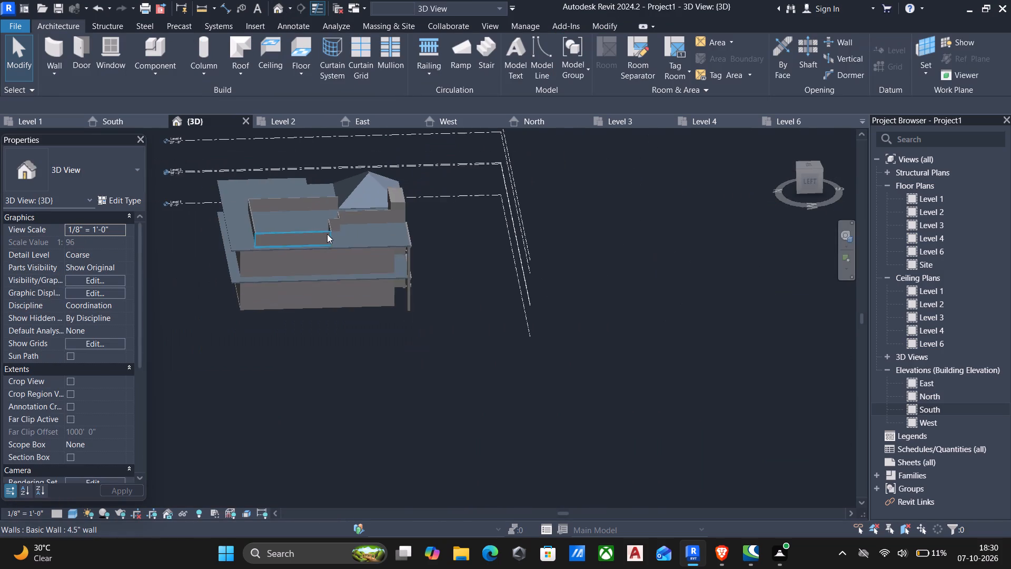
middle_click_drag(331, 238, 212, 217)
scroll(582, 258, "up", 5)
middle_click_drag(486, 244, 788, 355)
scroll(484, 312, "up", 4)
middle_click_drag(476, 302, 572, 356)
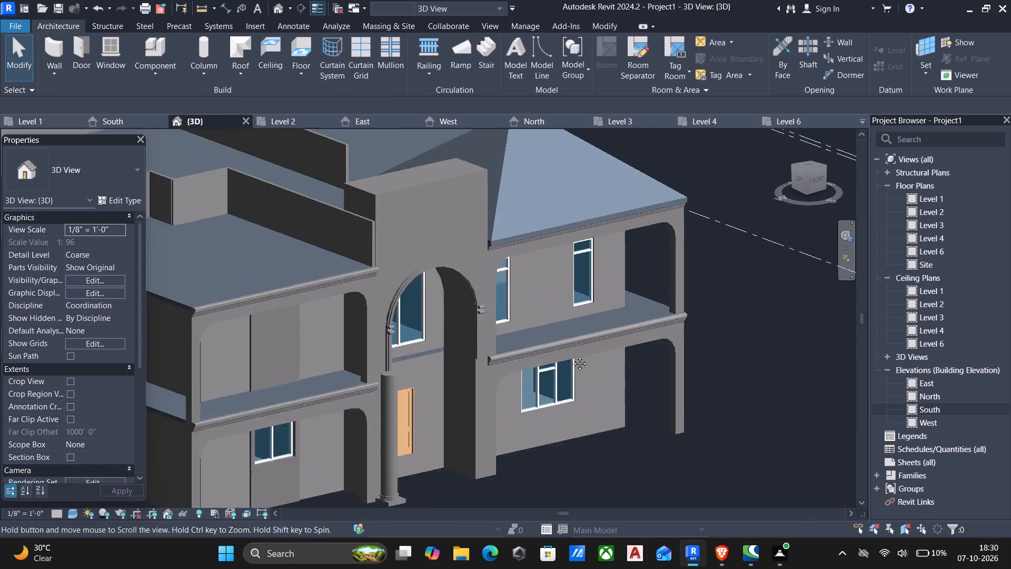
middle_click_drag(572, 356, 681, 383)
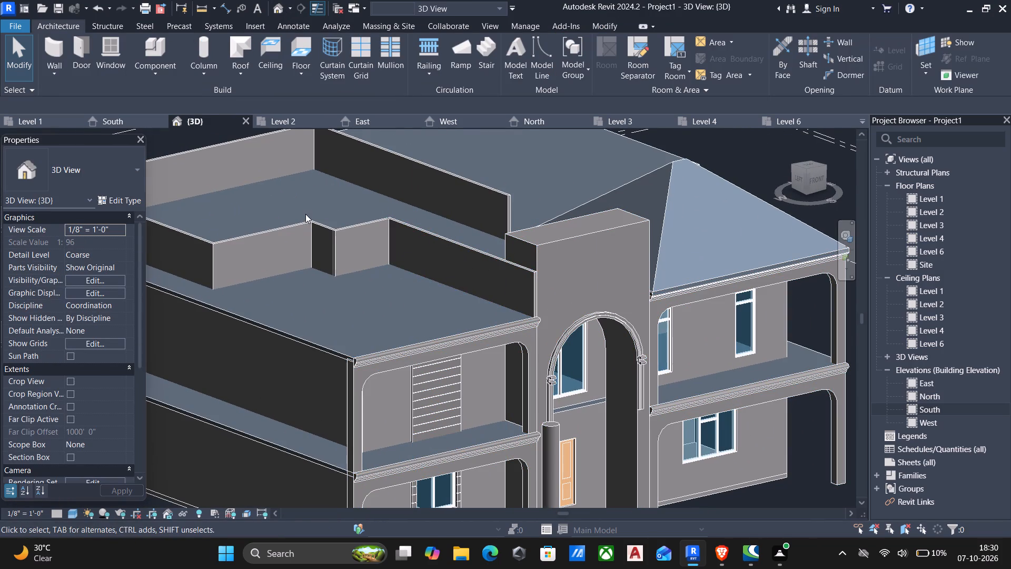
scroll(323, 227, "down", 2)
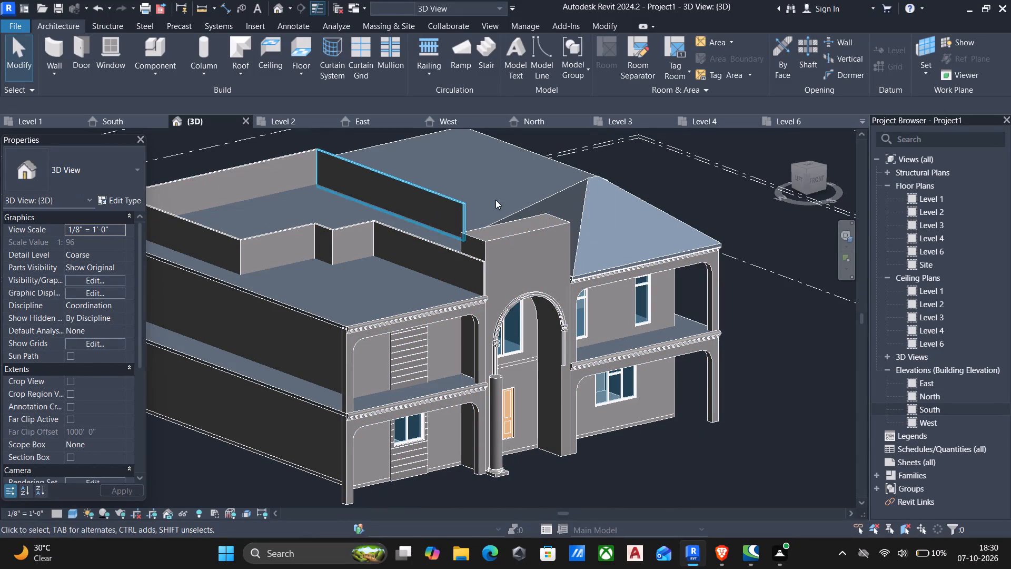
In the South elevation, set Level 6 to 8' above Level 4.
double_click(951, 411)
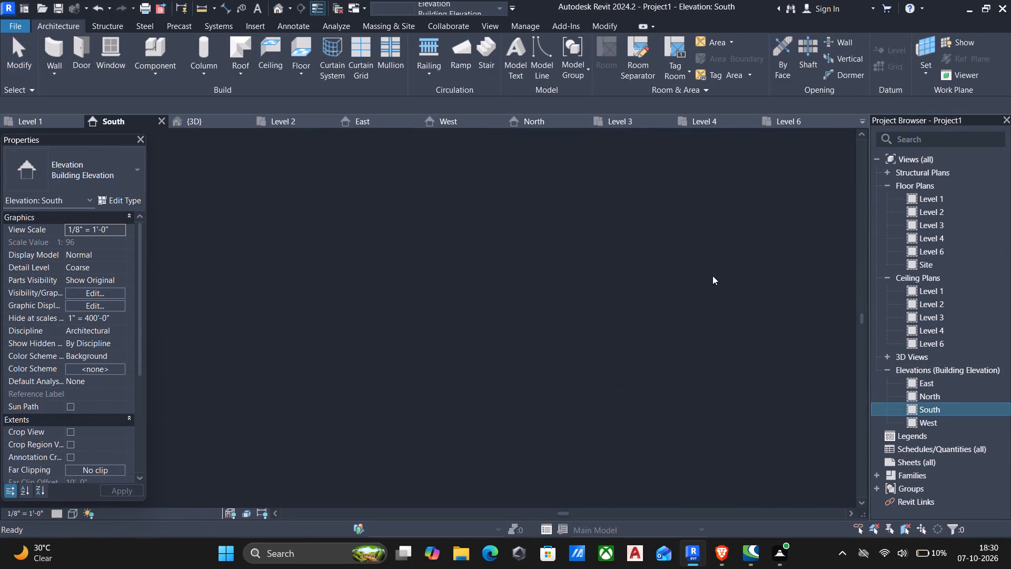
scroll(712, 248, "down", 5)
left_click(516, 223)
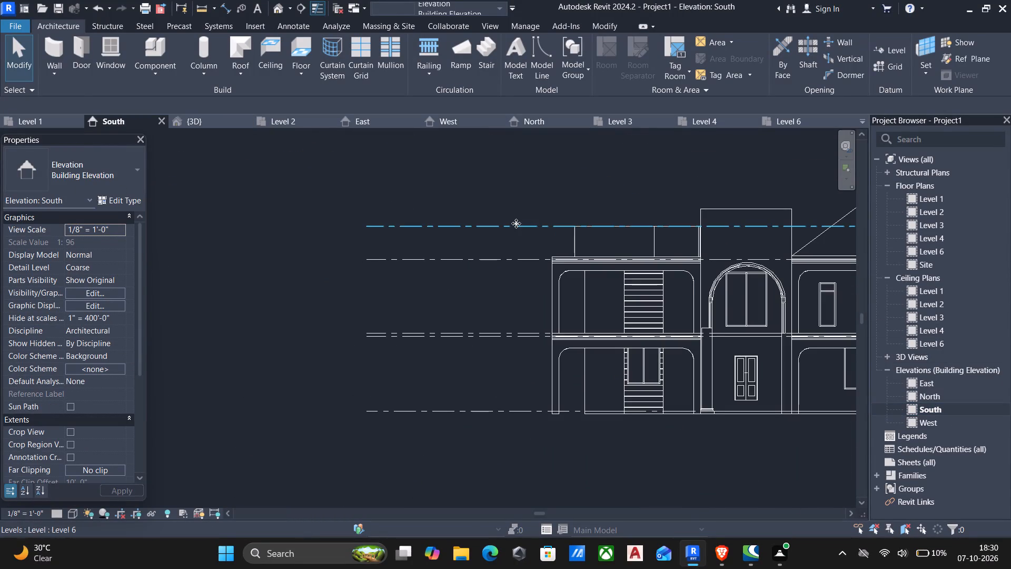
left_click(538, 242)
type("8'")
key("Return")
scroll(579, 248, "down", 4)
middle_click_drag(568, 268, 497, 295)
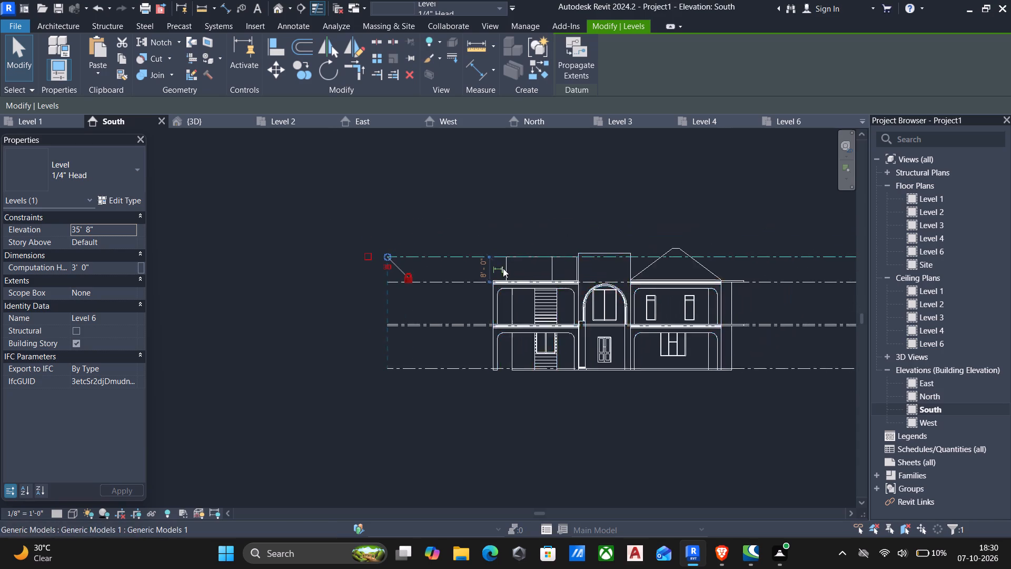
Nudge Level 6 up to an elevation of 36' 10 1/4" so it lines up with the top of the entrance block.
scroll(503, 265, "up", 3)
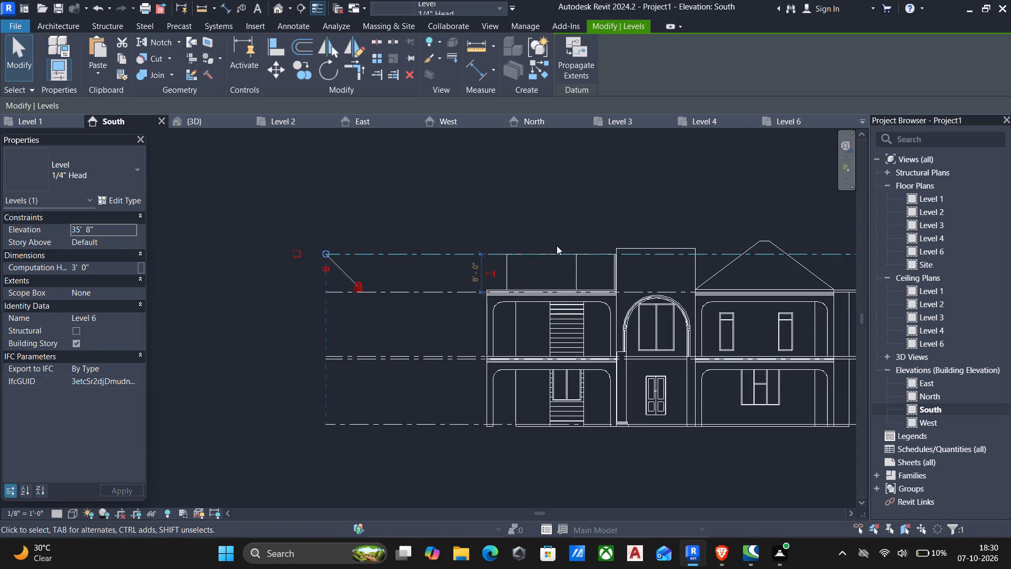
key("Up")
key("Up")
key("Up")
scroll(610, 267, "up", 5)
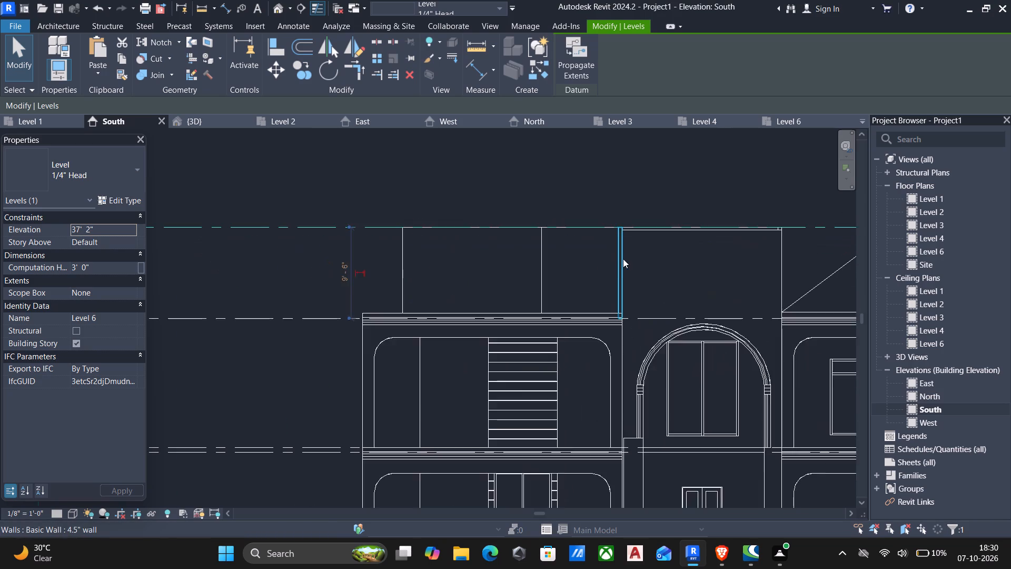
scroll(623, 259, "up", 6)
key("Down")
key("Down")
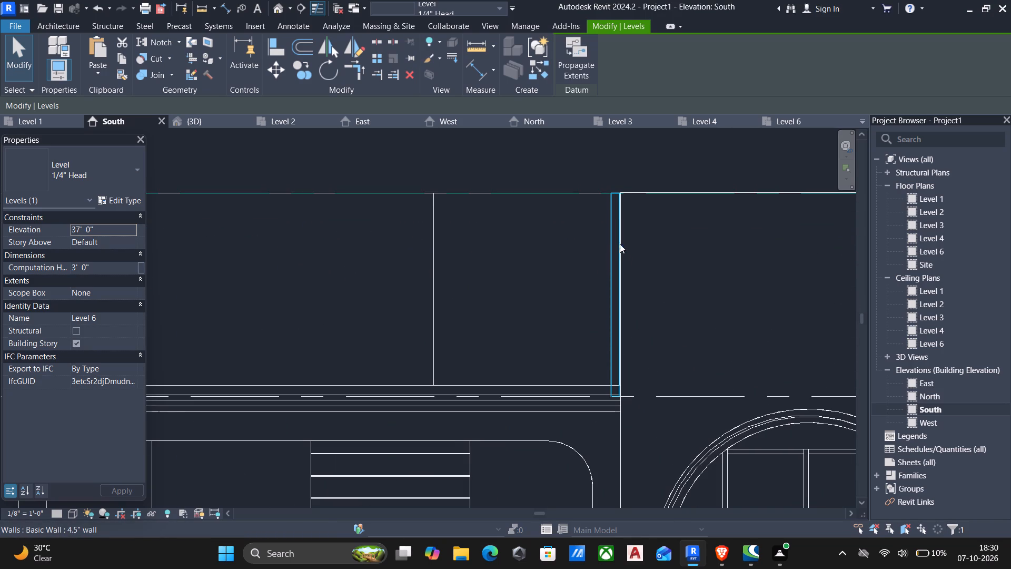
scroll(610, 217, "up", 5)
key("Up")
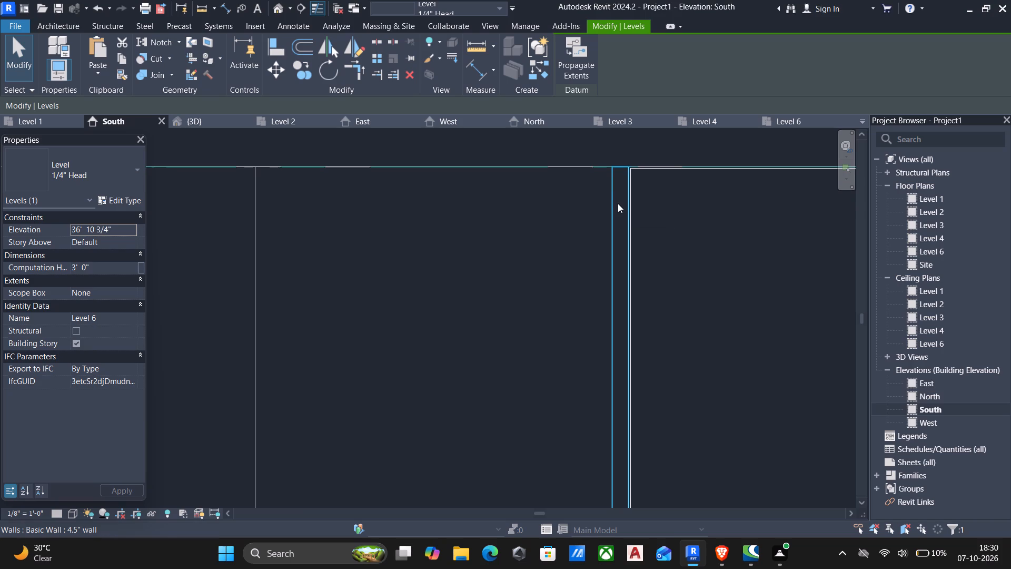
key("Down")
scroll(618, 203, "up", 6)
scroll(618, 203, "down", 2)
middle_click_drag(618, 206, 602, 272)
key("Up")
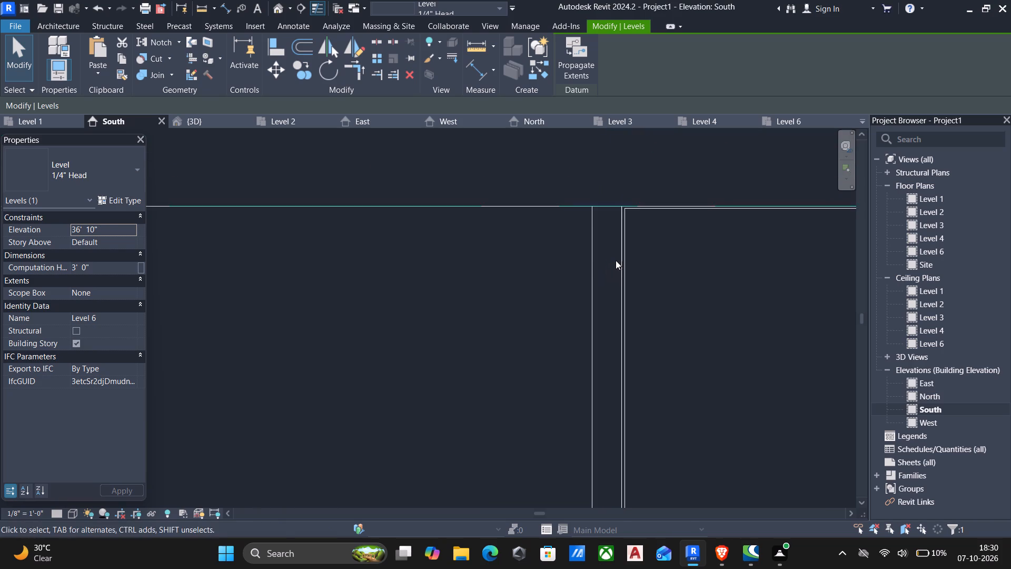
scroll(616, 260, "up", 5)
scroll(620, 249, "down", 1)
middle_click_drag(618, 252, 608, 316)
key("Down")
scroll(621, 308, "up", 5)
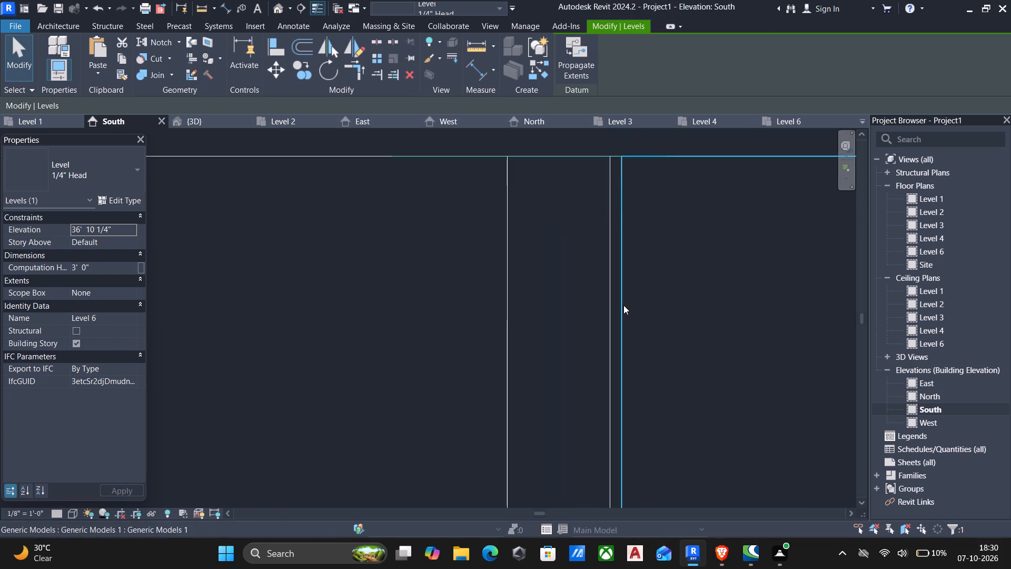
scroll(623, 305, "down", 5)
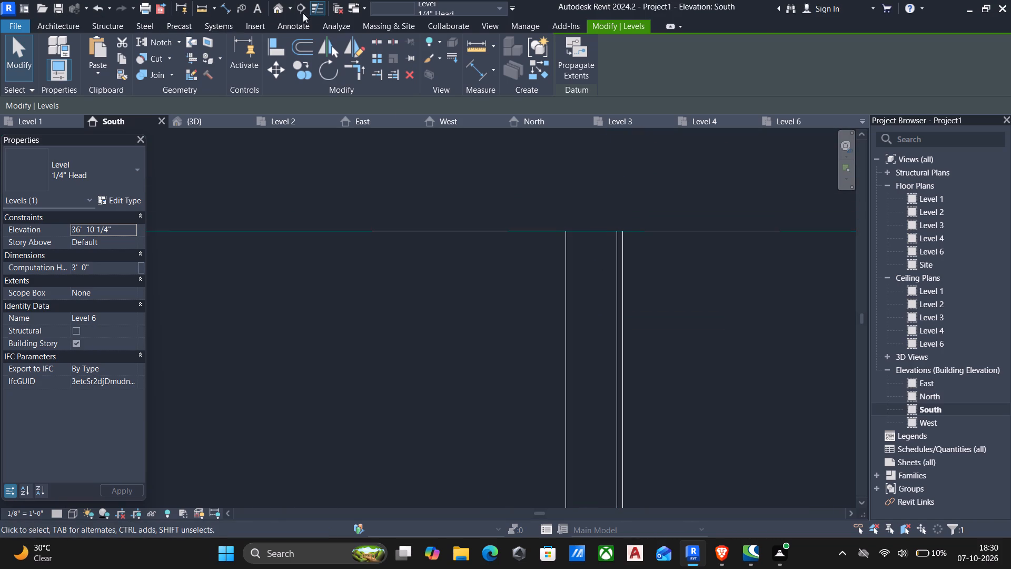
Examine the raised Level 4 walls in the 3D view, including the long wall ending beside the hip roof and entrance block.
left_click(281, 11)
scroll(373, 173, "down", 6)
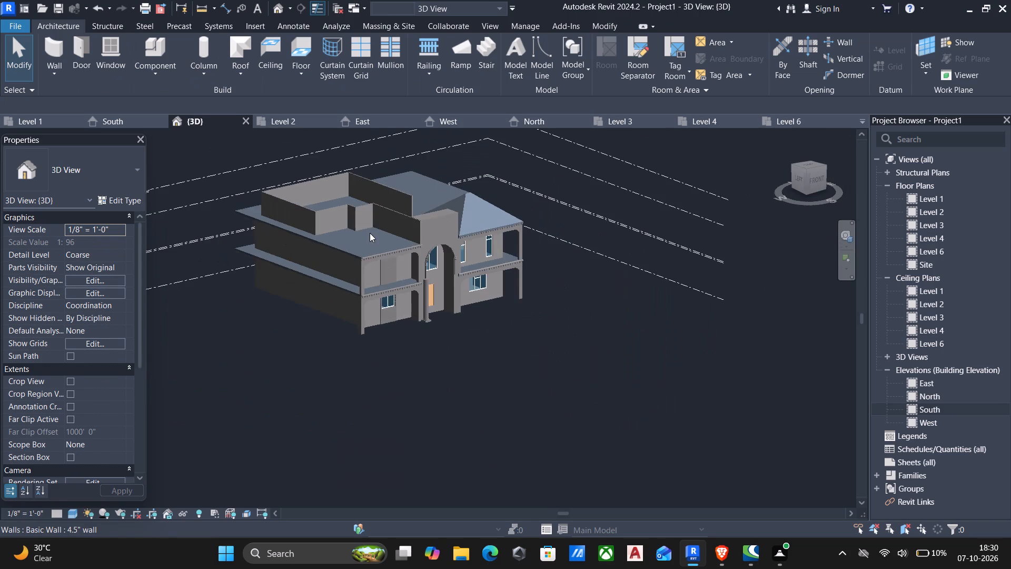
middle_click_drag(370, 233, 288, 218, "shift")
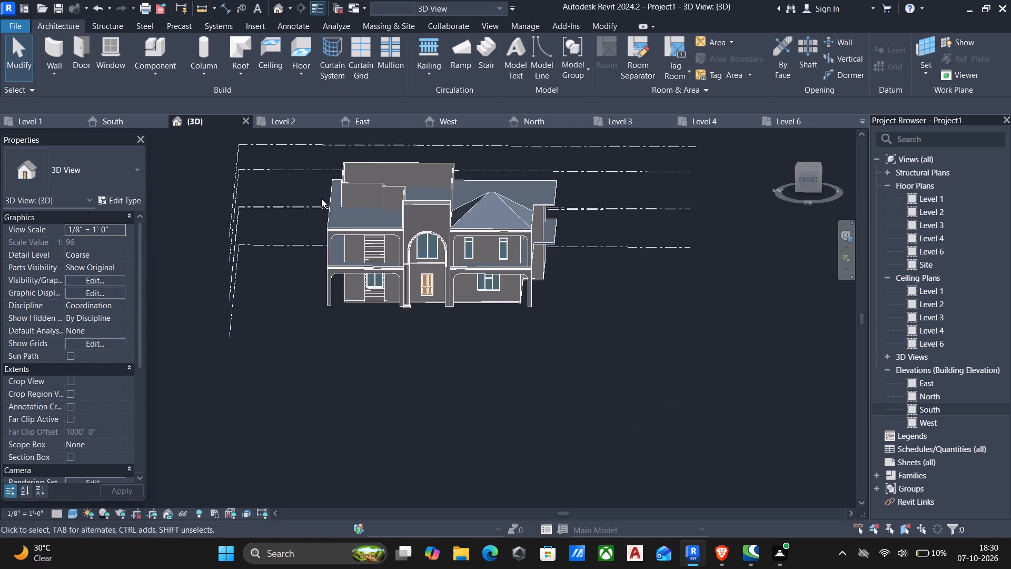
middle_click_drag(322, 206, 334, 297)
scroll(437, 287, "up", 5)
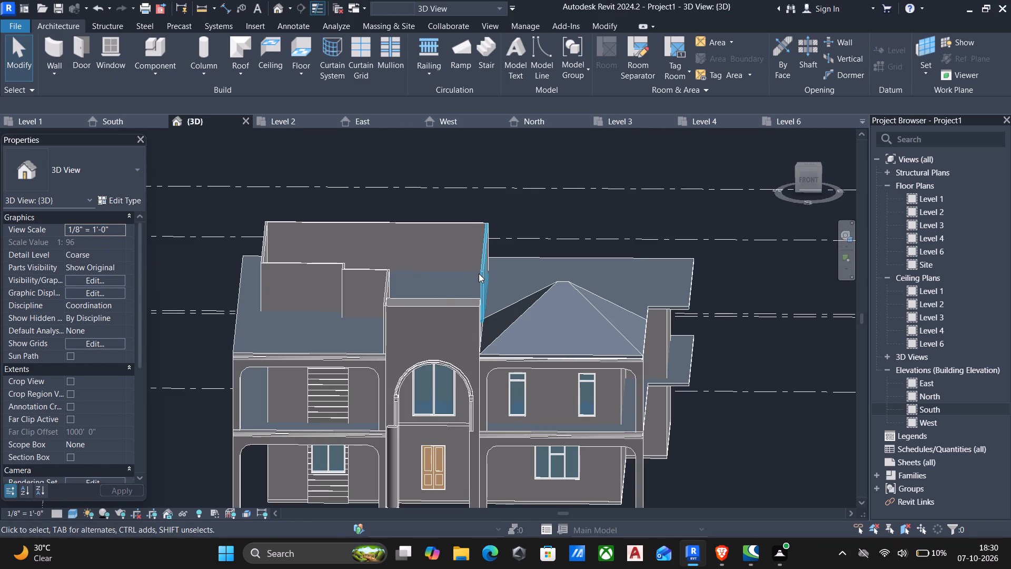
left_click(479, 273)
scroll(489, 310, "down", 4)
middle_click_drag(490, 311, 295, 340)
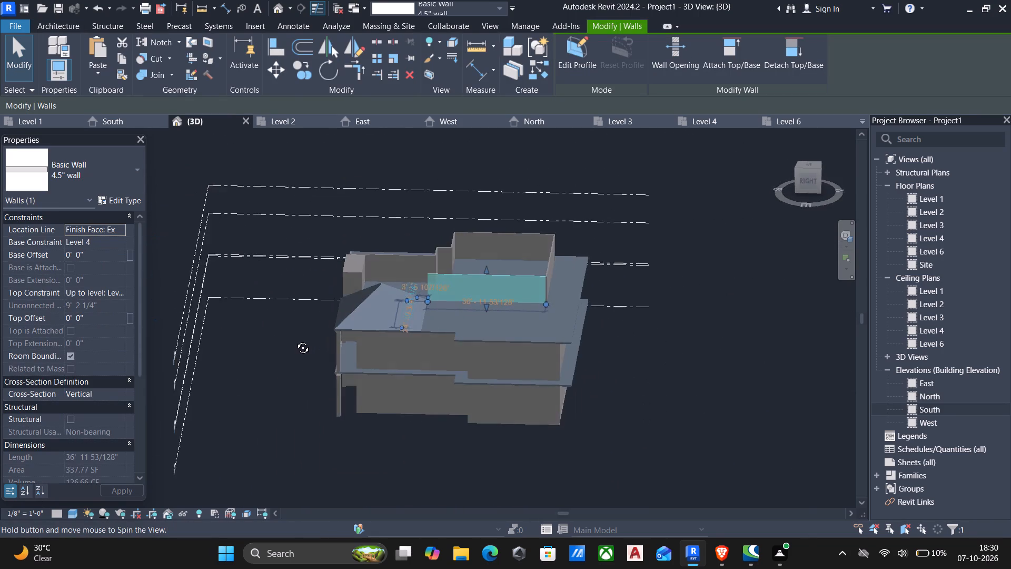
middle_click_drag(295, 340, 253, 331)
scroll(397, 307, "up", 5)
scroll(368, 284, "down", 1)
middle_click_drag(368, 285, 453, 348, "shift")
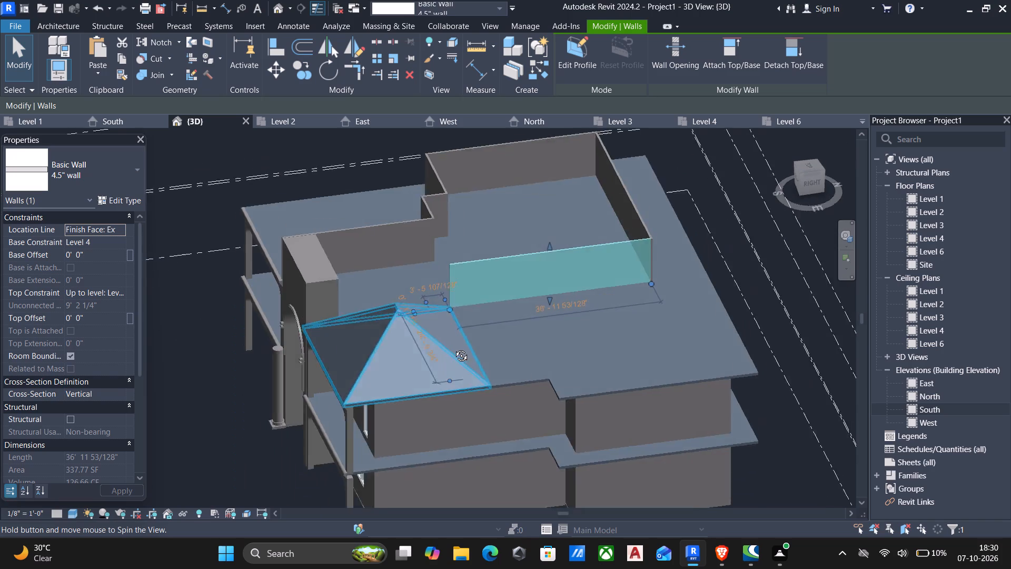
middle_click_drag(453, 348, 503, 370, "shift")
key("Escape")
Align the front end of the long Level 4 wall beside the hip roof with the entrance block's rear face.
key("a")
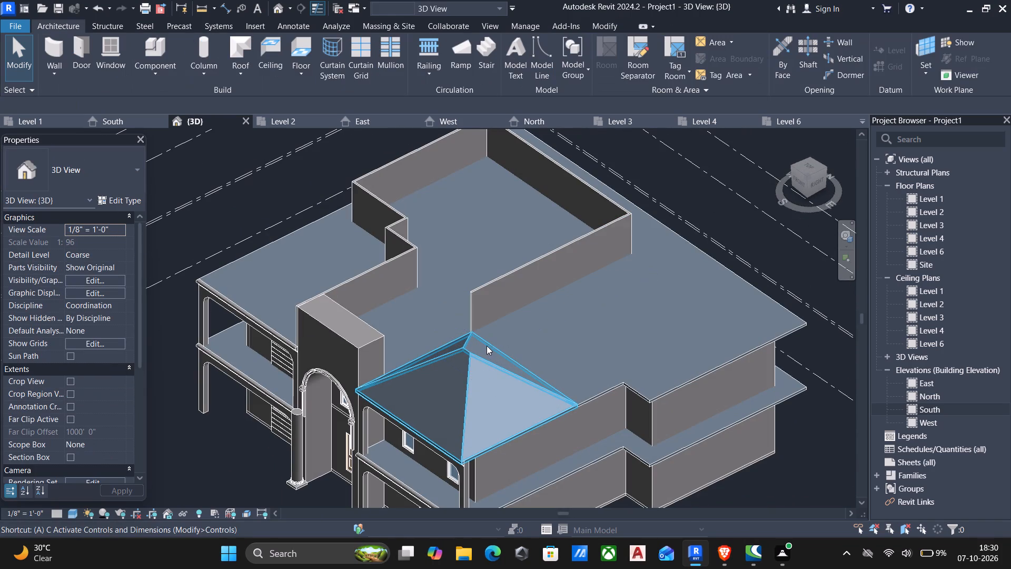
key("l")
middle_click_drag(485, 351, 280, 256)
scroll(368, 203, "up", 2)
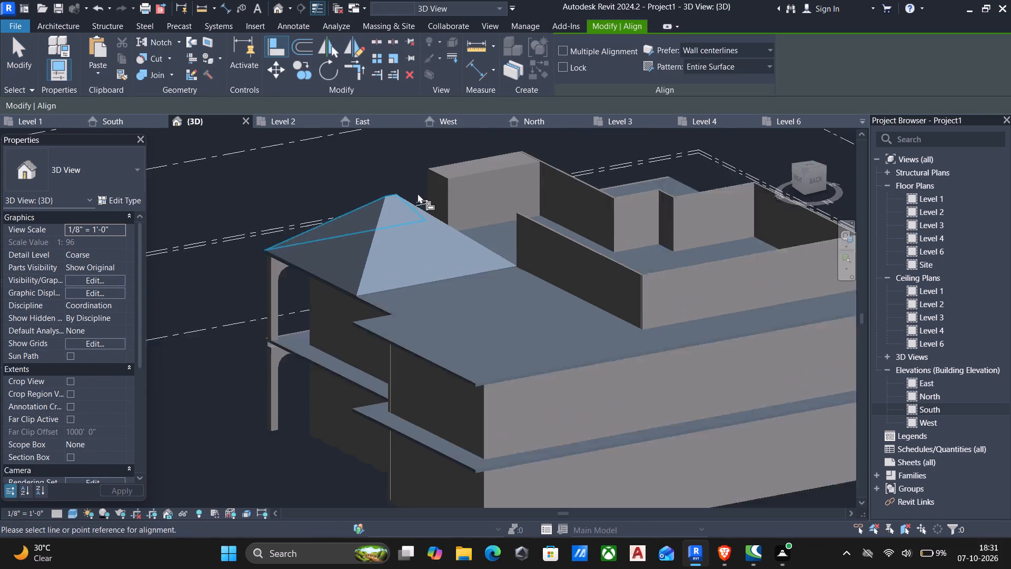
left_click(461, 177)
scroll(451, 199, "down", 4)
middle_click_drag(450, 222, 448, 236)
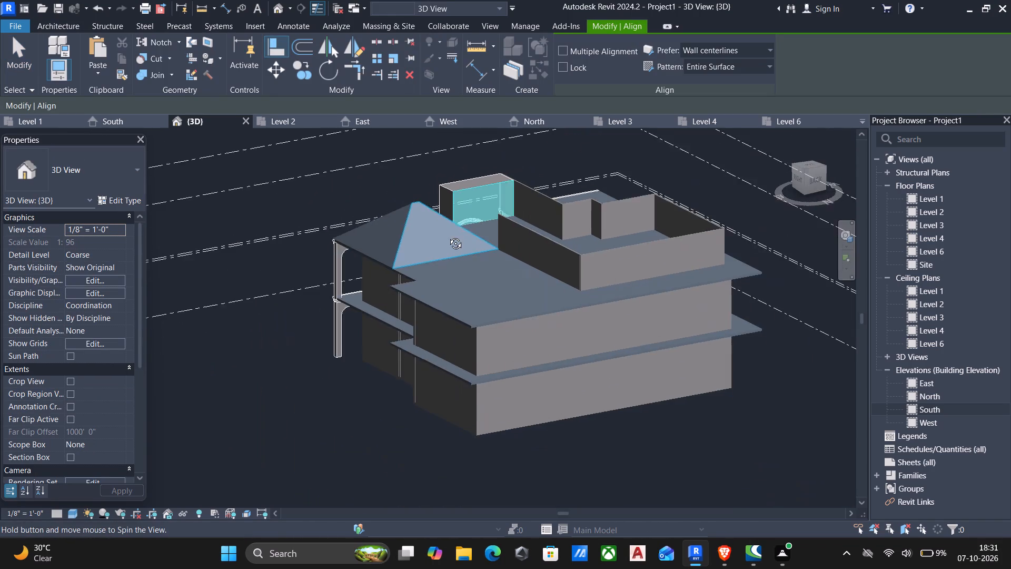
middle_click_drag(448, 236, 777, 276)
scroll(561, 299, "up", 5)
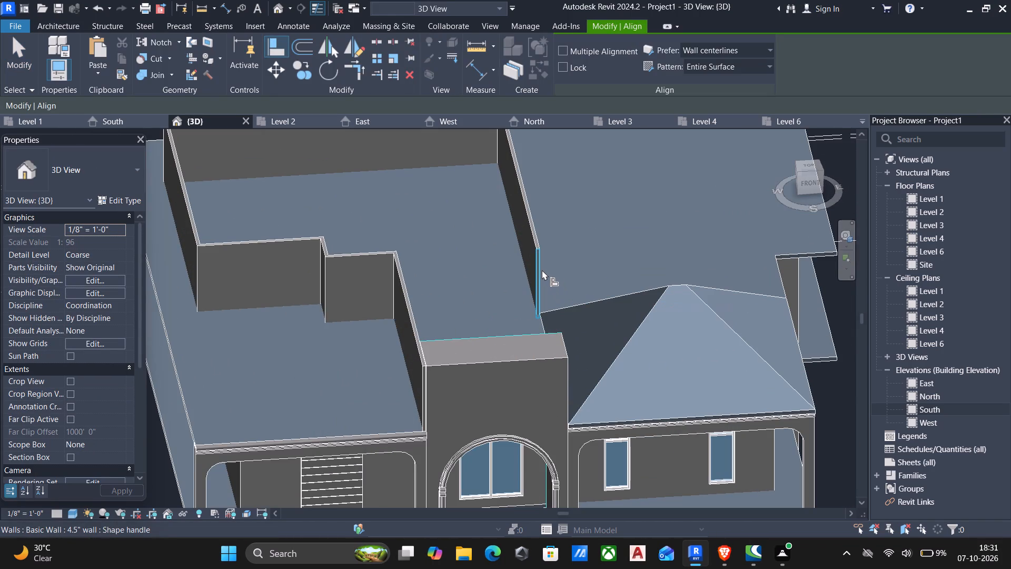
left_click(541, 269)
scroll(540, 278, "down", 5)
key("Escape")
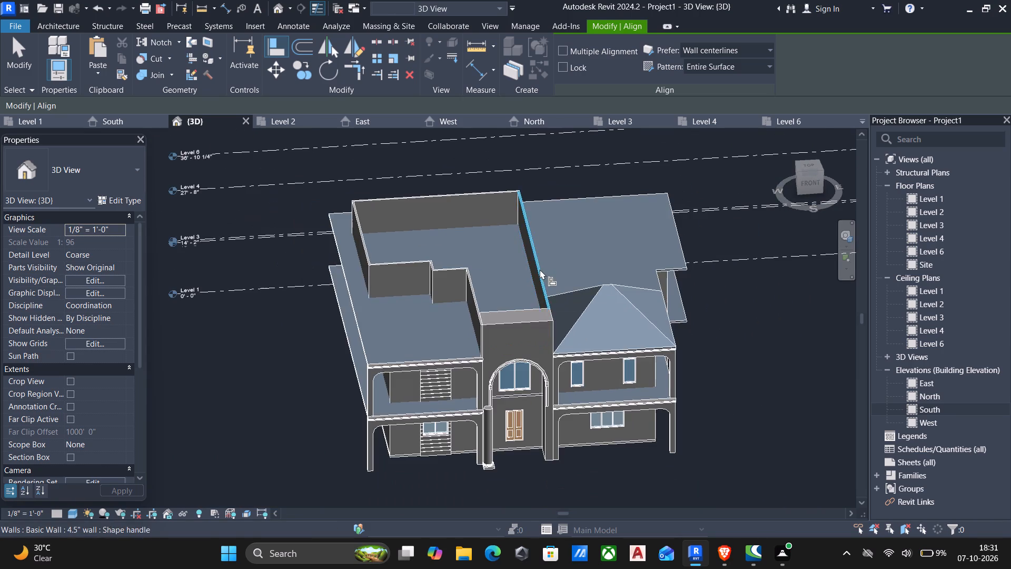
scroll(540, 269, "down", 5)
scroll(491, 302, "up", 4)
key("Escape")
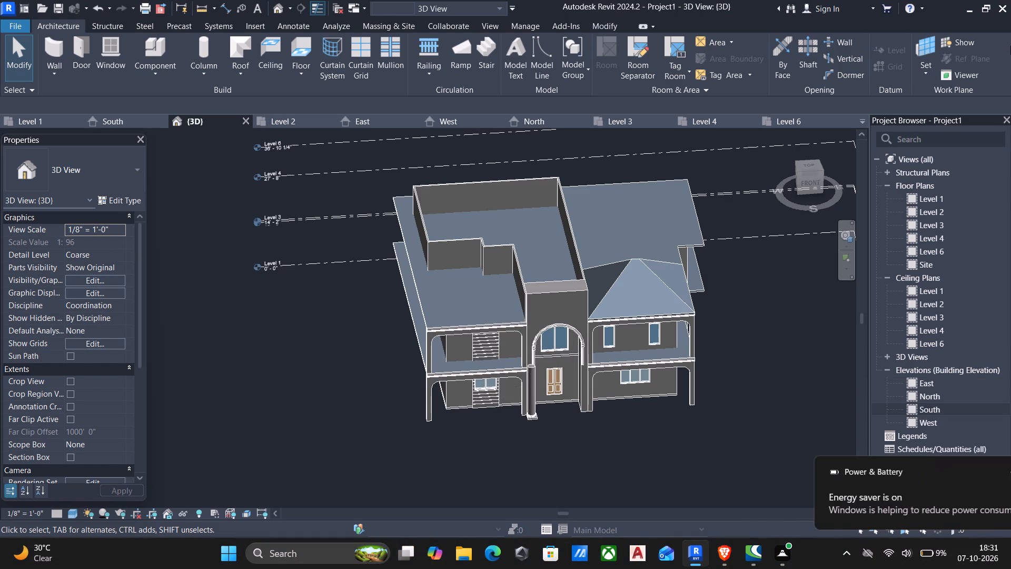
Save the project as "duplex villa elevation" in the AUTOCAD PLANS FUJI folder.
key("ctrl+s")
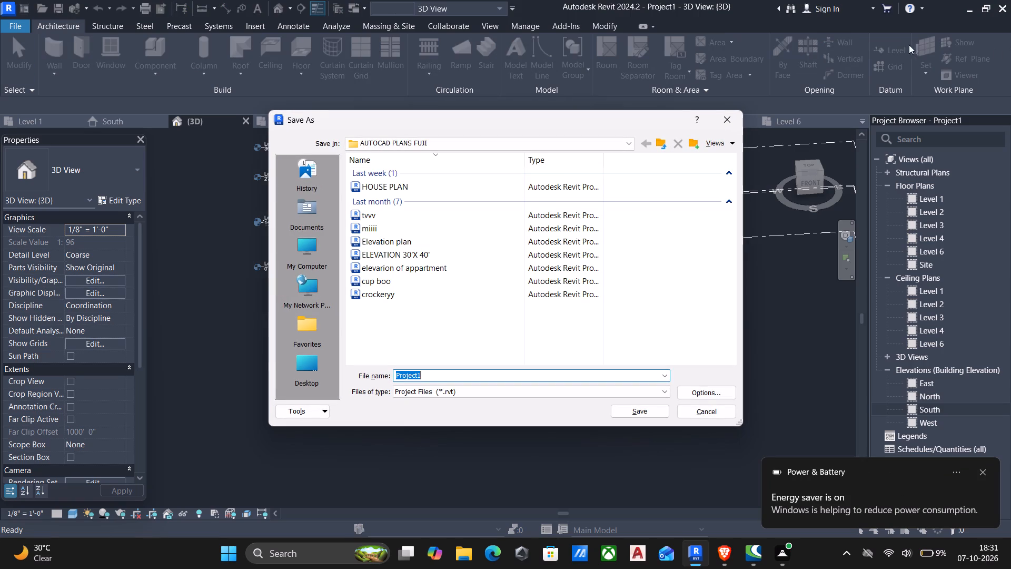
key("BackSpace")
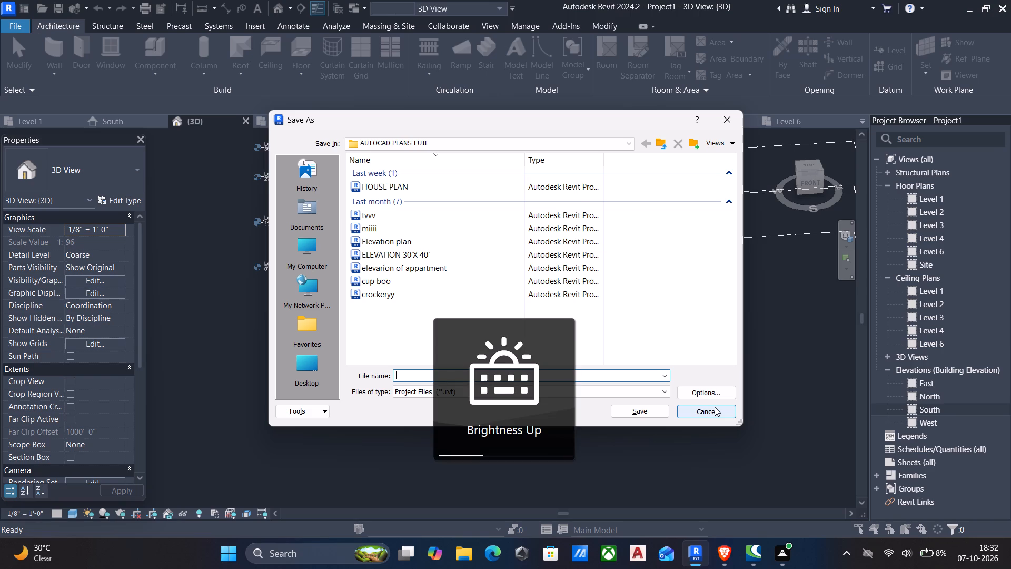
type("du")
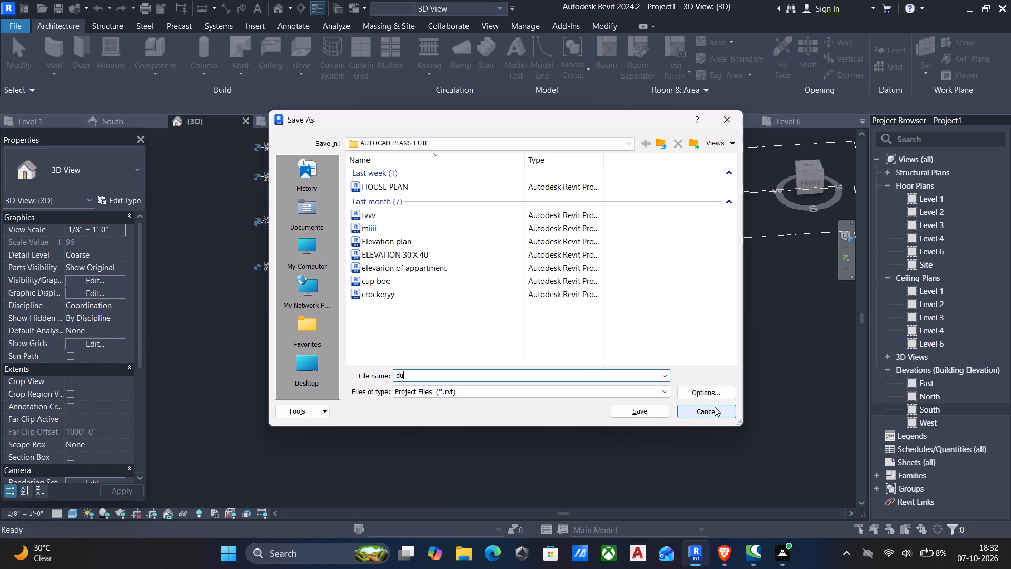
type("plex villa ele")
type("vation")
left_click(651, 410)
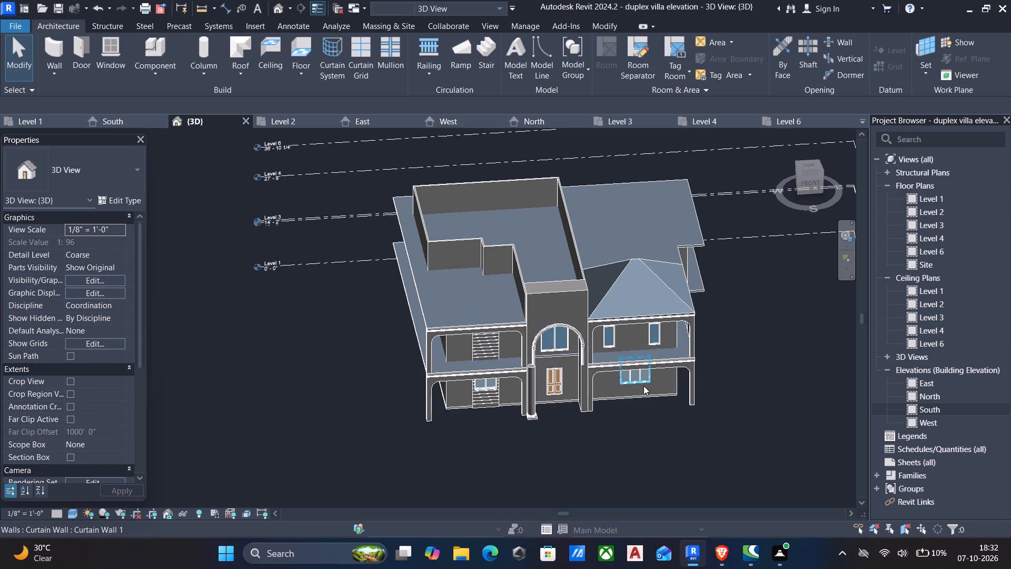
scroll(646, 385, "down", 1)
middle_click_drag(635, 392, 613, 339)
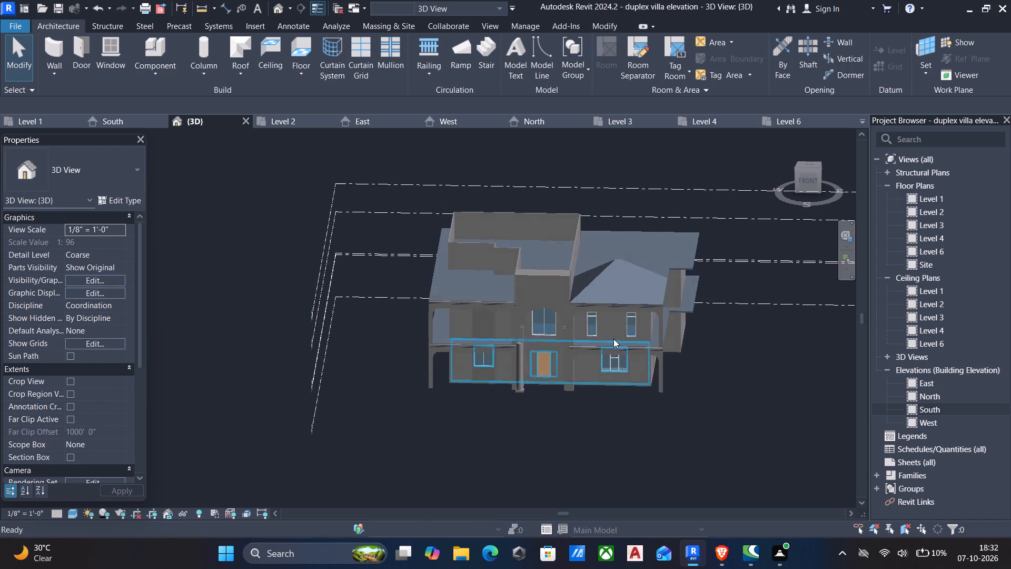